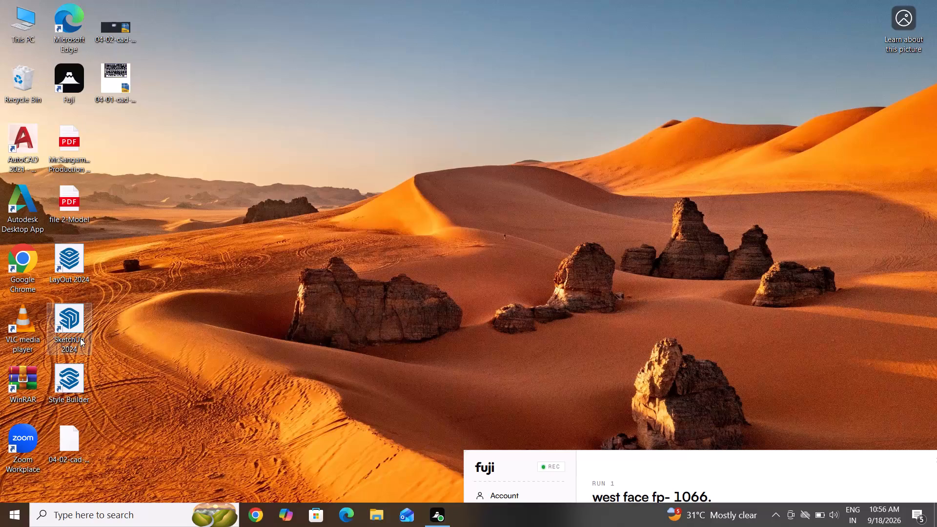
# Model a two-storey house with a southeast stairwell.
# Launch SketchUp 2024 from the desktop and bring its welcome window into focus.
pyautogui.doubleClick(79, 325)
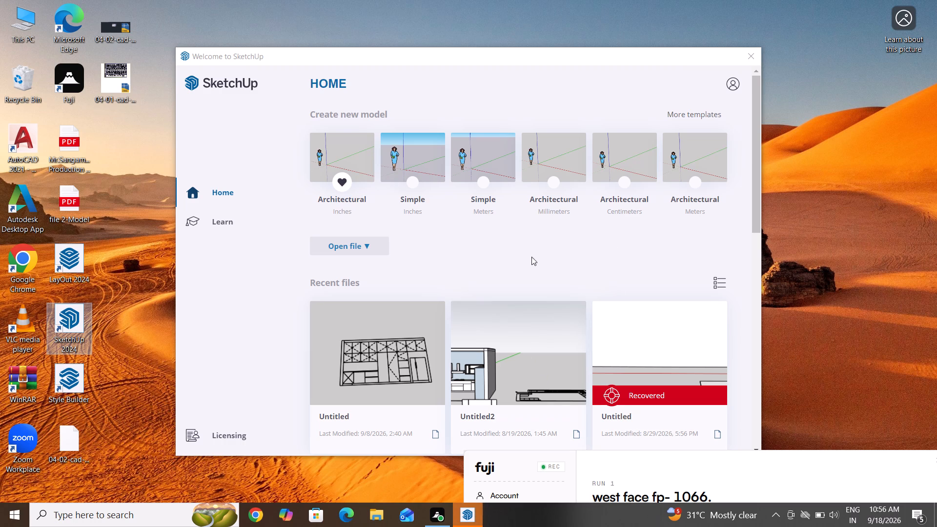
pyautogui.click(562, 248)
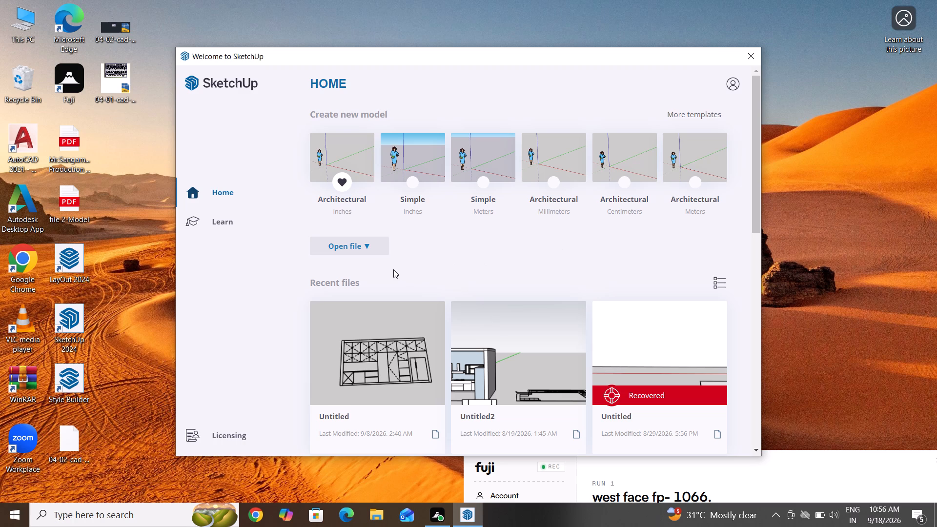
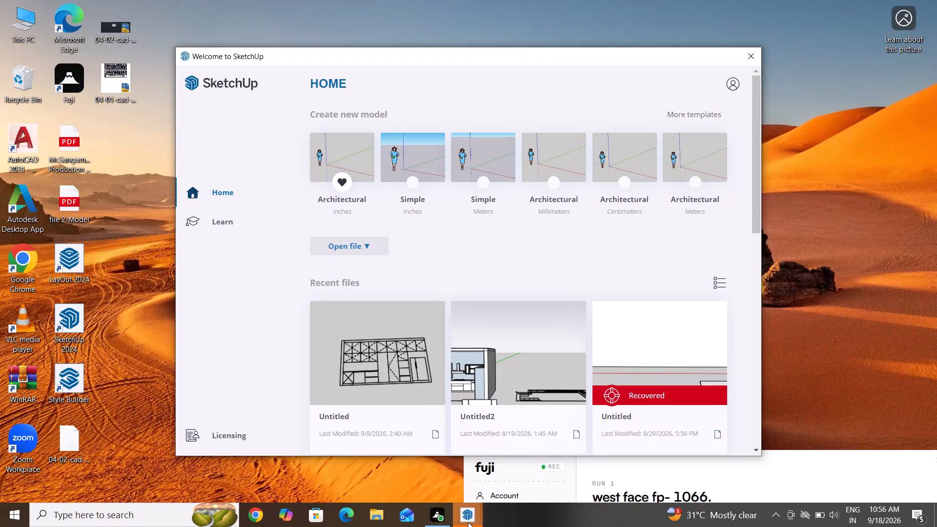
# Close the duplicate Welcome to SketchUp window, keeping a single instance of the program running.
pyautogui.click(468, 522)
pyautogui.click(535, 469)
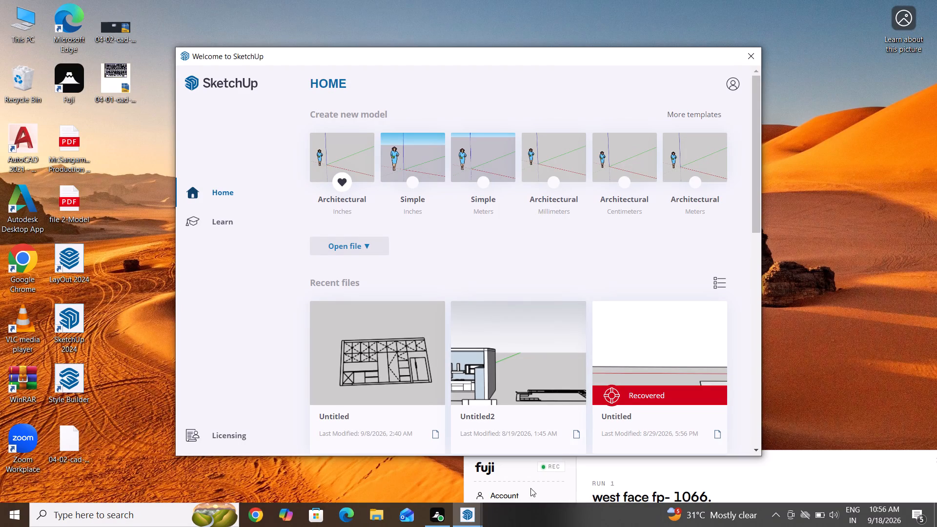
pyautogui.click(477, 516)
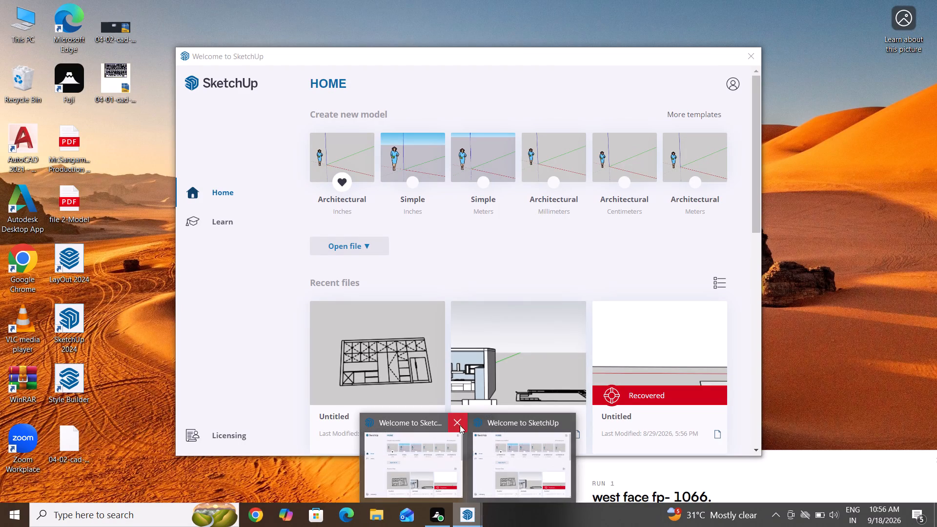
pyautogui.click(462, 416)
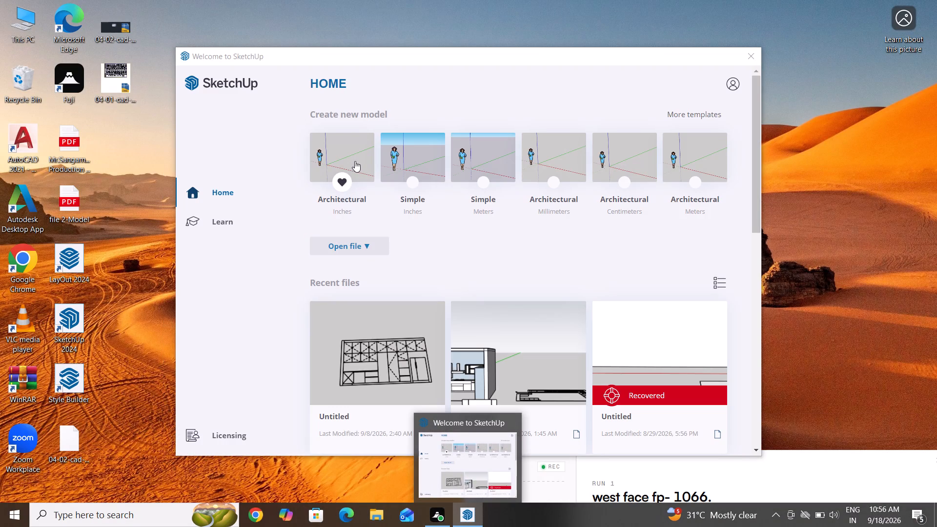
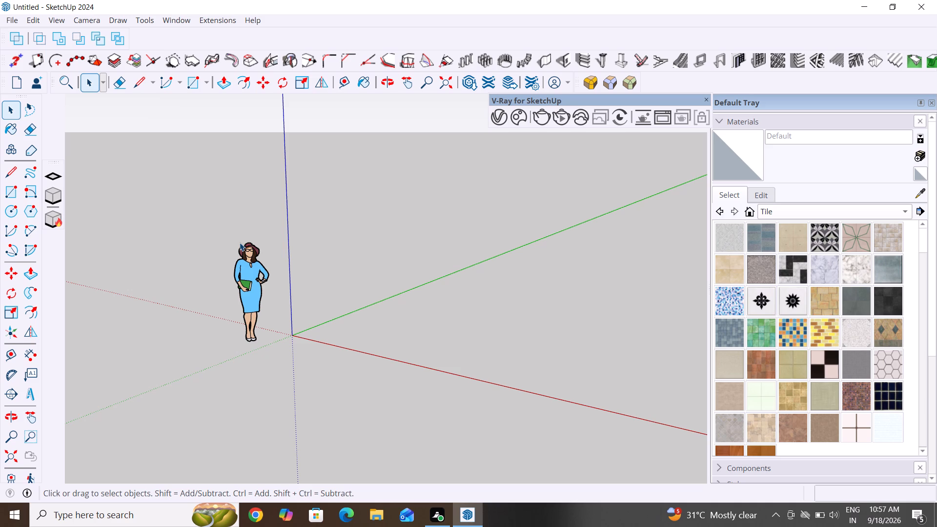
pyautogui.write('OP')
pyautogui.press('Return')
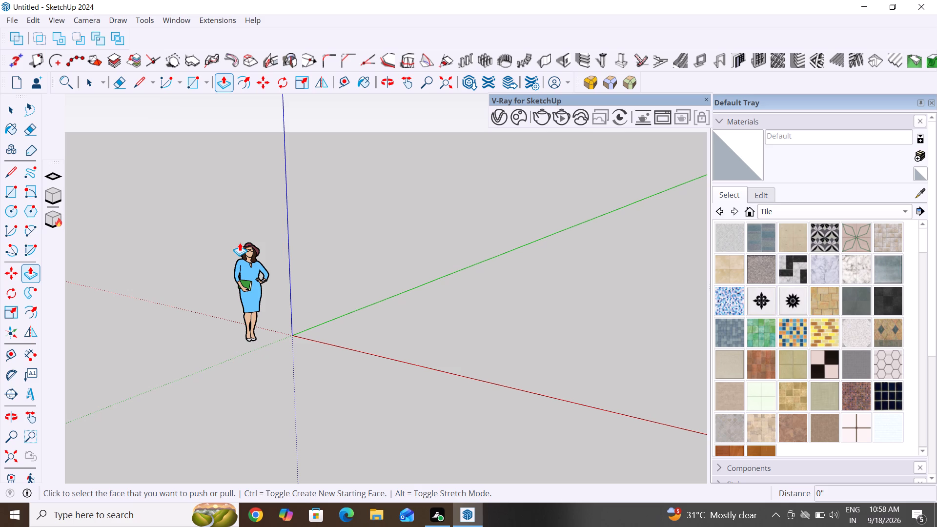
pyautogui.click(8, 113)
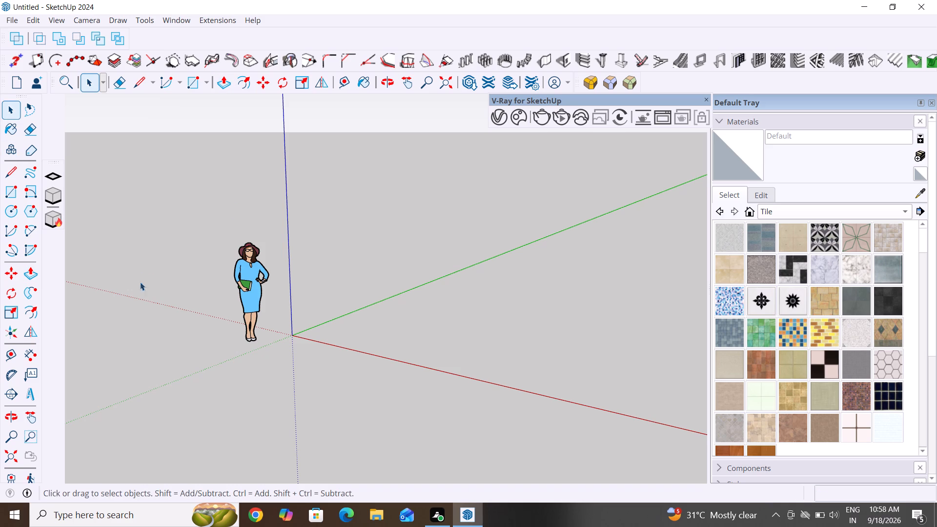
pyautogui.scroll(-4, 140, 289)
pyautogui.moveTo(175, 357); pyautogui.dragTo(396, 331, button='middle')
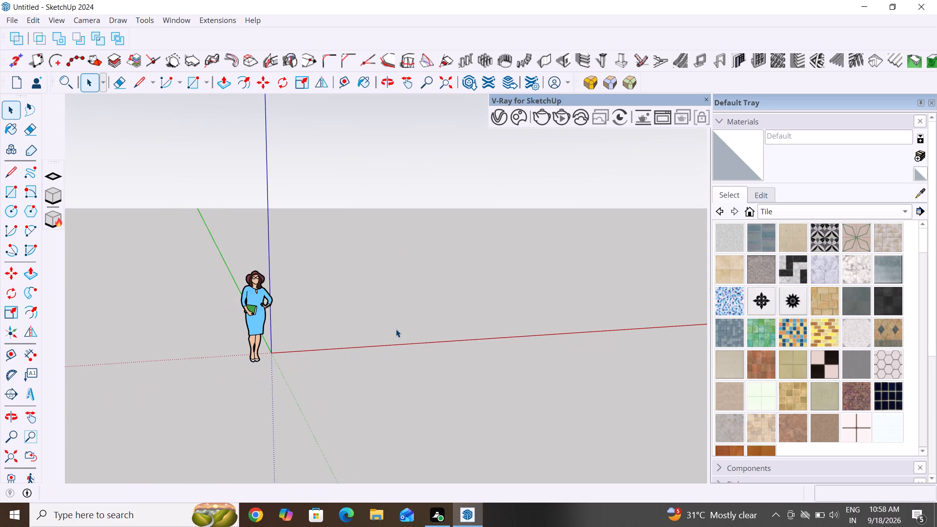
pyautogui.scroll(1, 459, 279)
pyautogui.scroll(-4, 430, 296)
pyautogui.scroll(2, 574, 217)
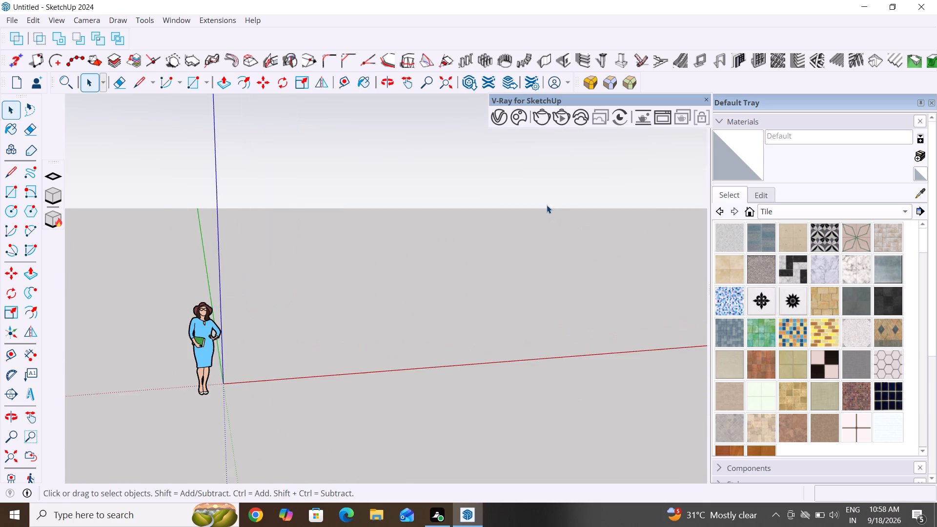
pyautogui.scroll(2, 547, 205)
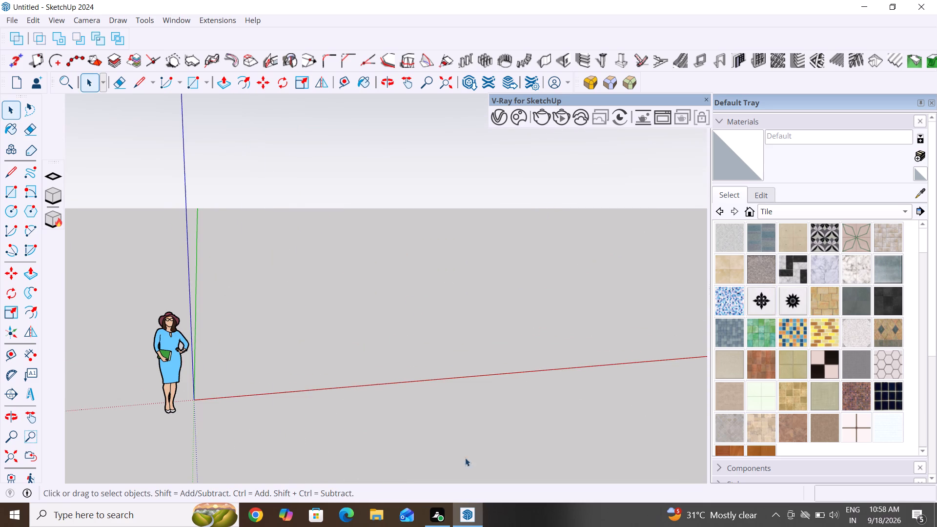
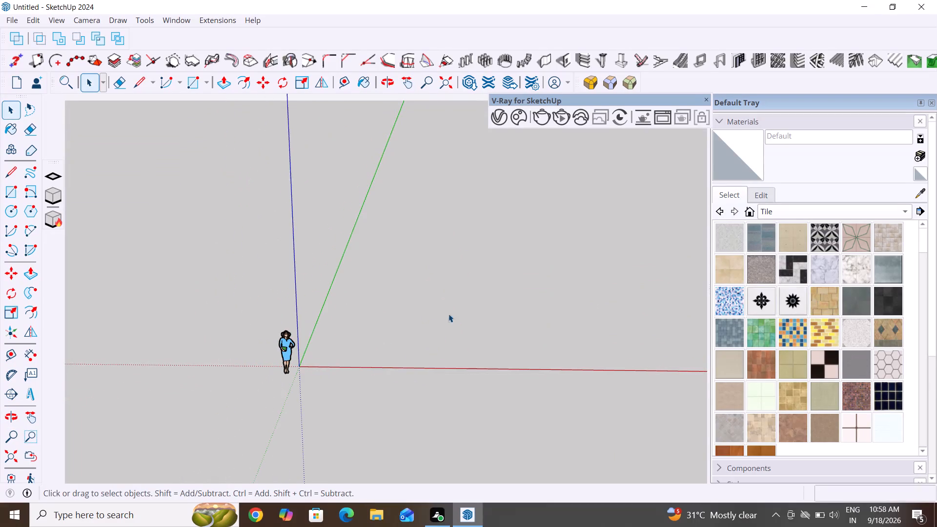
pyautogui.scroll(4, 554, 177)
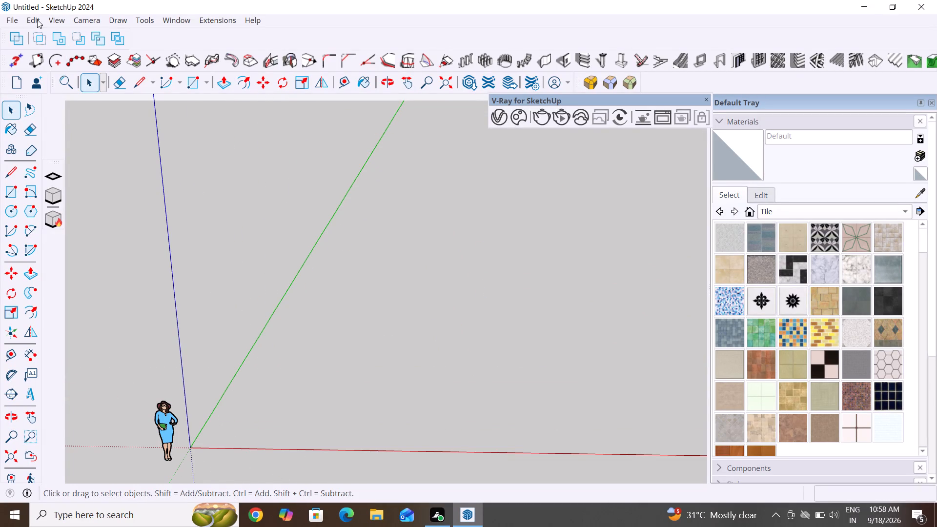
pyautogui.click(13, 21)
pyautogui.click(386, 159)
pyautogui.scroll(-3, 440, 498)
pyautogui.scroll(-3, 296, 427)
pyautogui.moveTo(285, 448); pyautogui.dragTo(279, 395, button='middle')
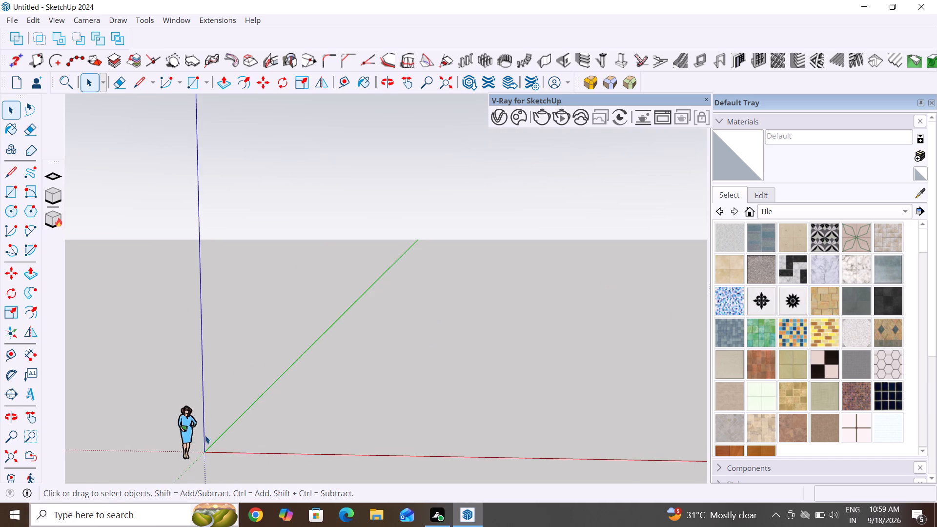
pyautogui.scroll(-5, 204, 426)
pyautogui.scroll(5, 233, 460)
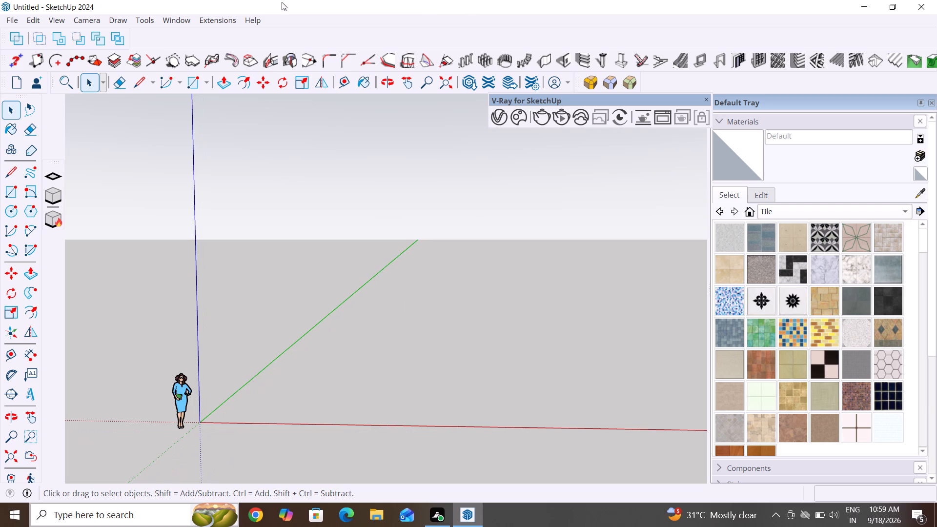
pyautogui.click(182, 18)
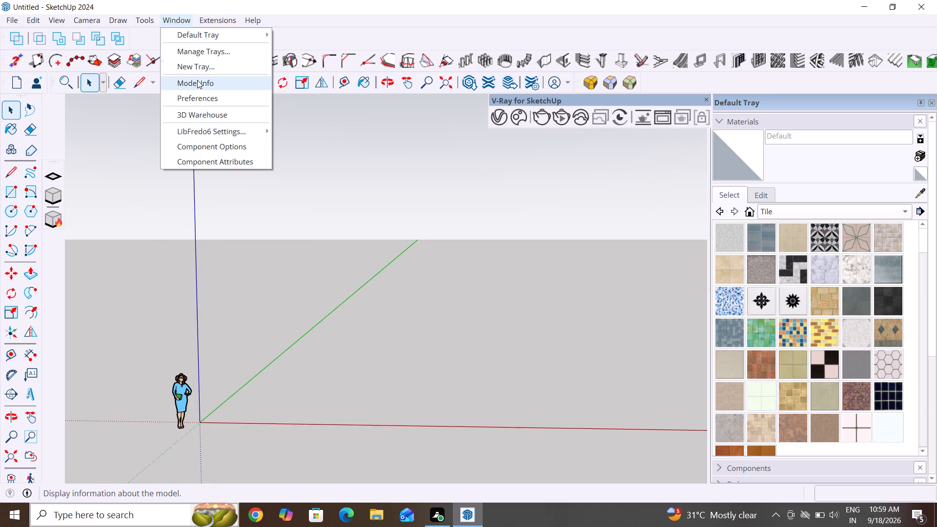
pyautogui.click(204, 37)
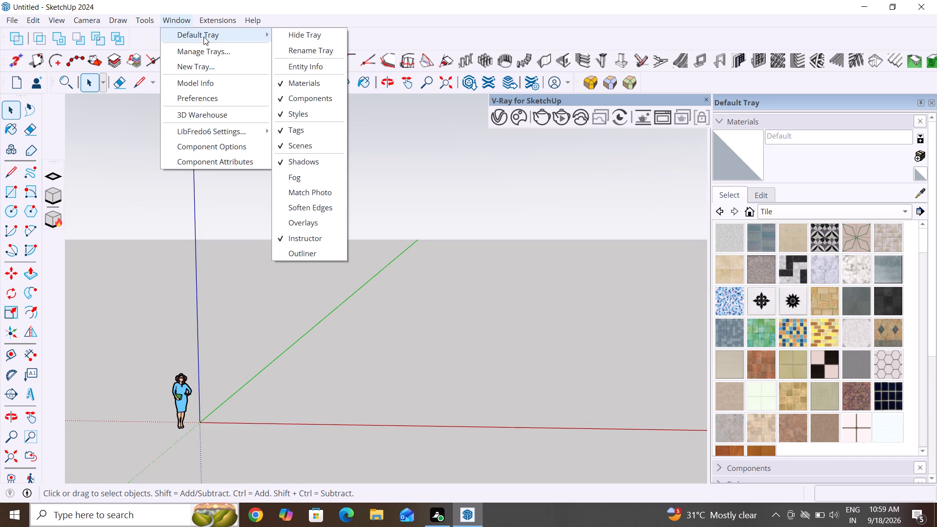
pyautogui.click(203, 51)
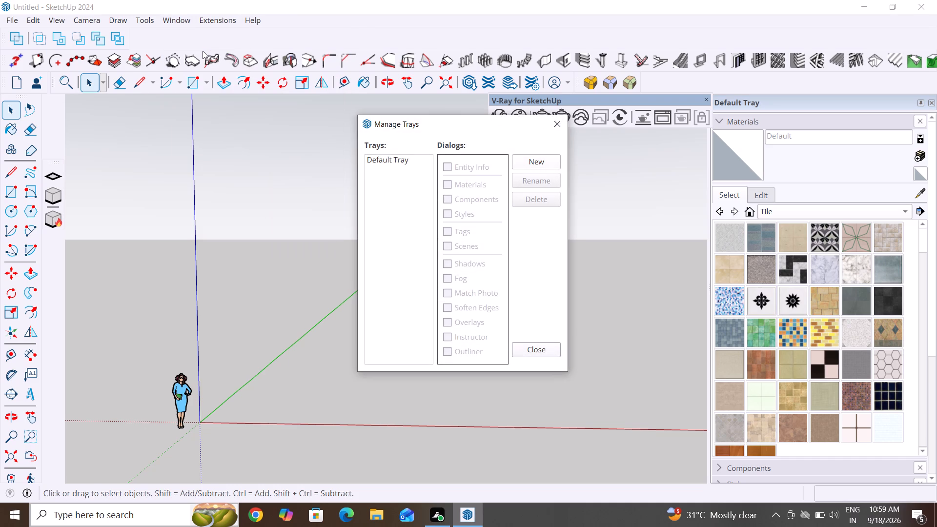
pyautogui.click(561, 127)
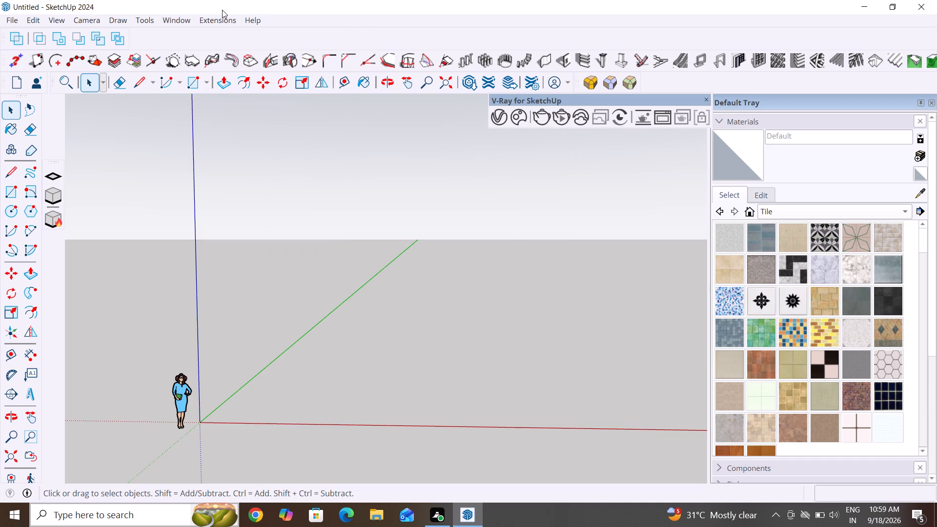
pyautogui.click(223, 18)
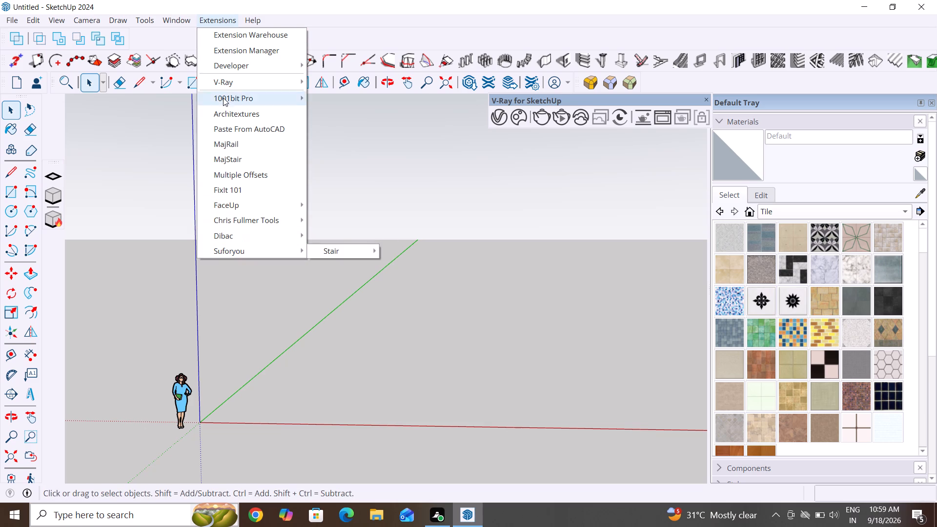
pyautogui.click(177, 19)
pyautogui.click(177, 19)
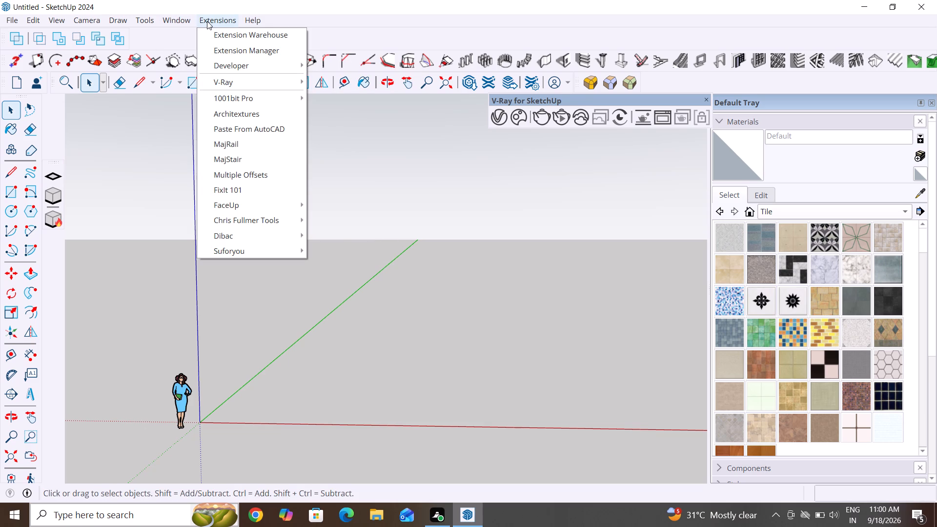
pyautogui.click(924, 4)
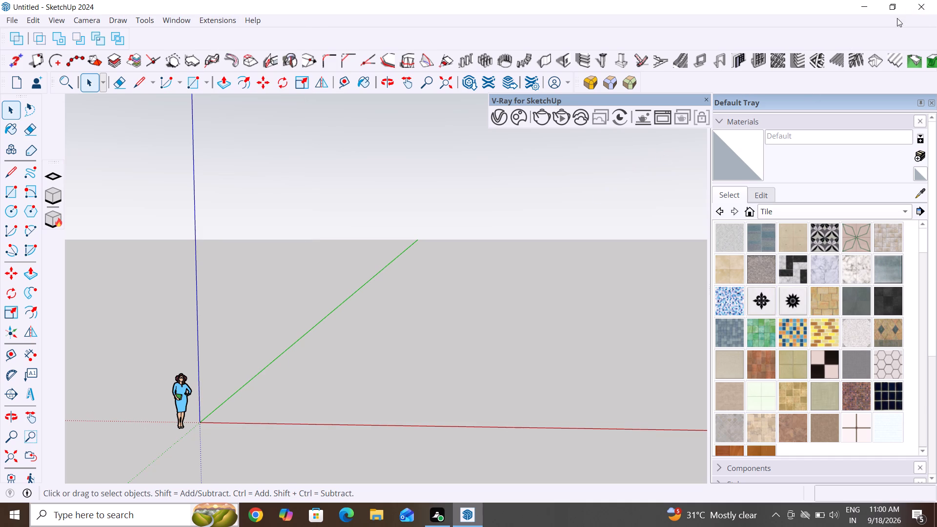
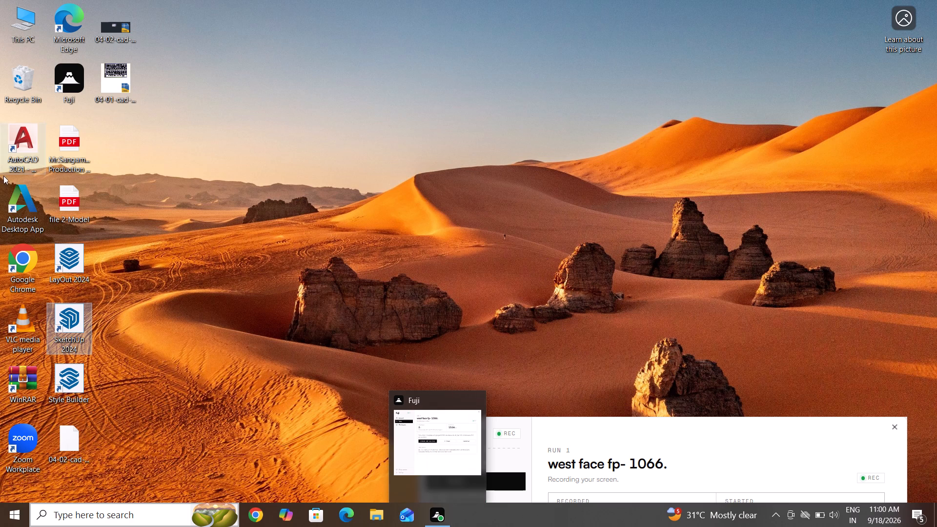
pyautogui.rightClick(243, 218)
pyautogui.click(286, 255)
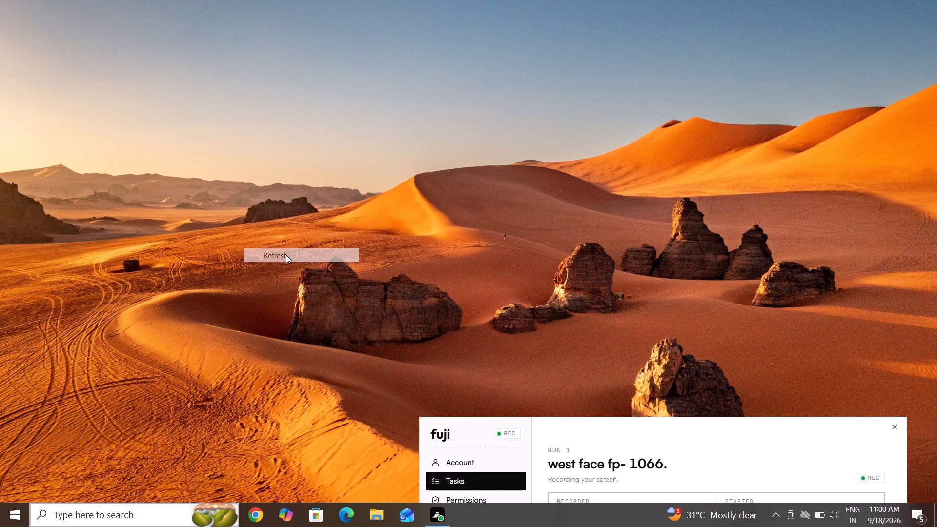
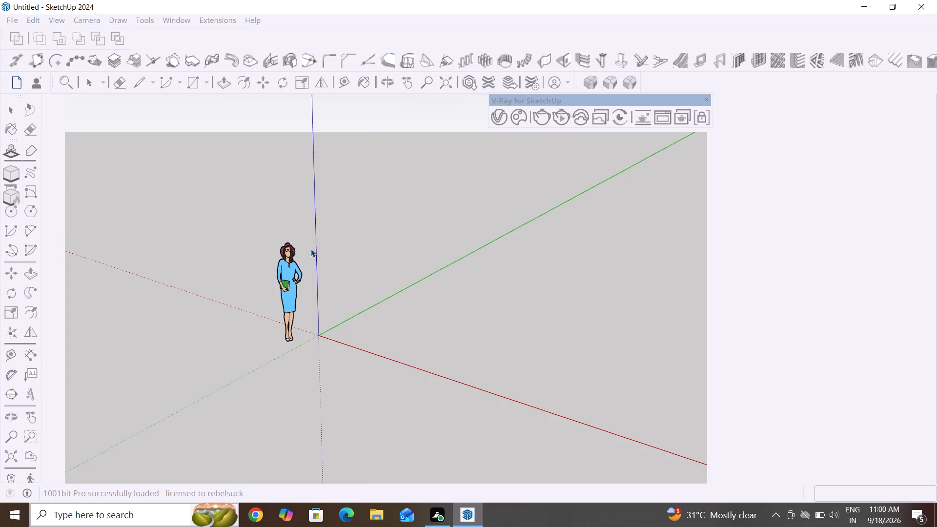
# Draw a 42' line parallel to the green axis, starting on the ground near the origin.
pyautogui.scroll(-4, 234, 339)
pyautogui.moveTo(199, 381); pyautogui.dragTo(337, 396, button='middle')
pyautogui.scroll(2, 517, 332)
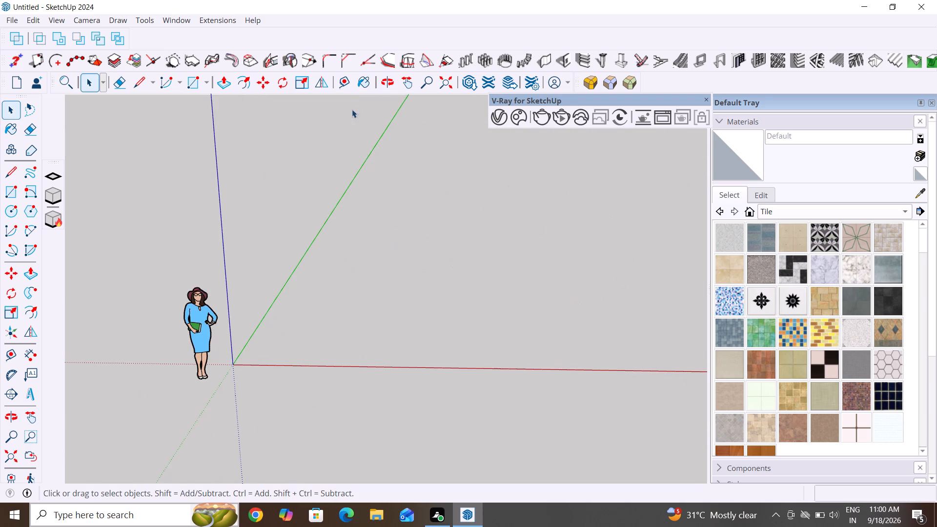
pyautogui.press('Escape')
pyautogui.press('Escape')
pyautogui.moveTo(523, 400); pyautogui.dragTo(367, 439, button='middle')
pyautogui.click(14, 177)
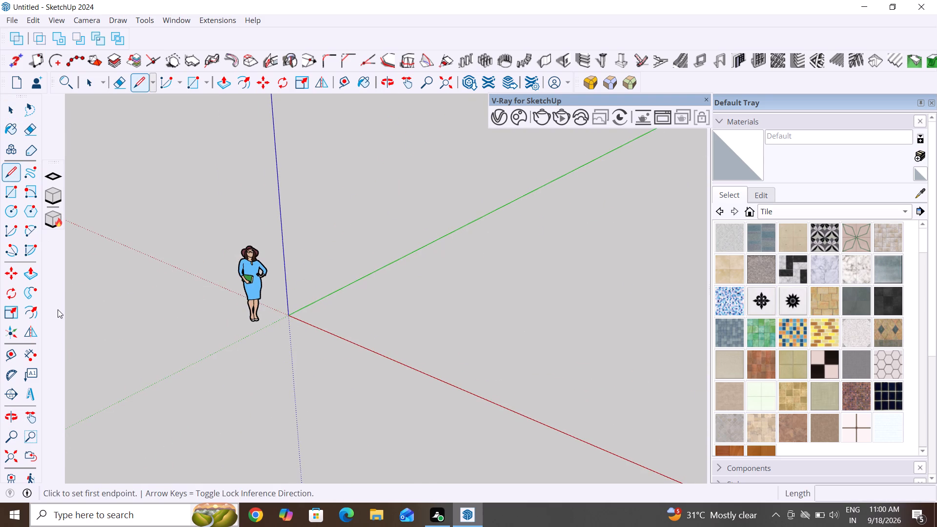
pyautogui.scroll(-10, 58, 309)
pyautogui.scroll(-5, 174, 366)
pyautogui.click(288, 330)
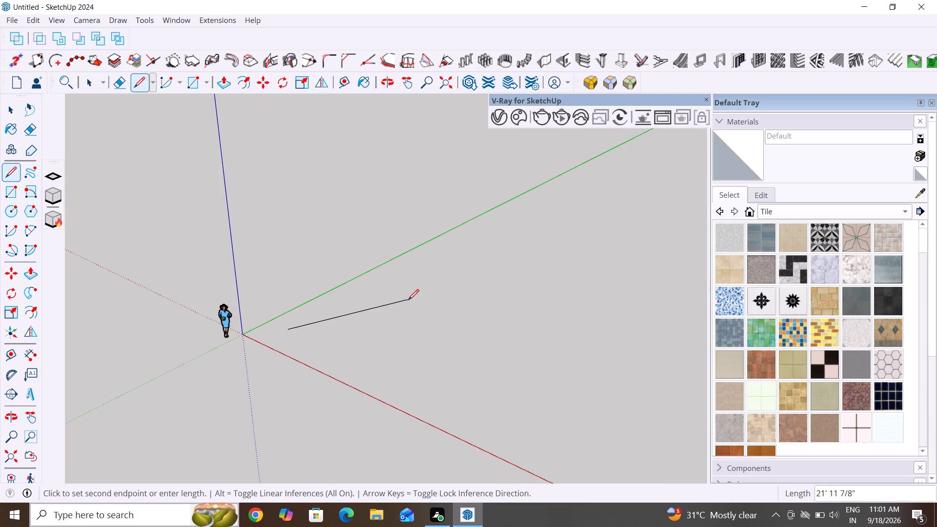
pyautogui.press('Up')
pyautogui.press('Right')
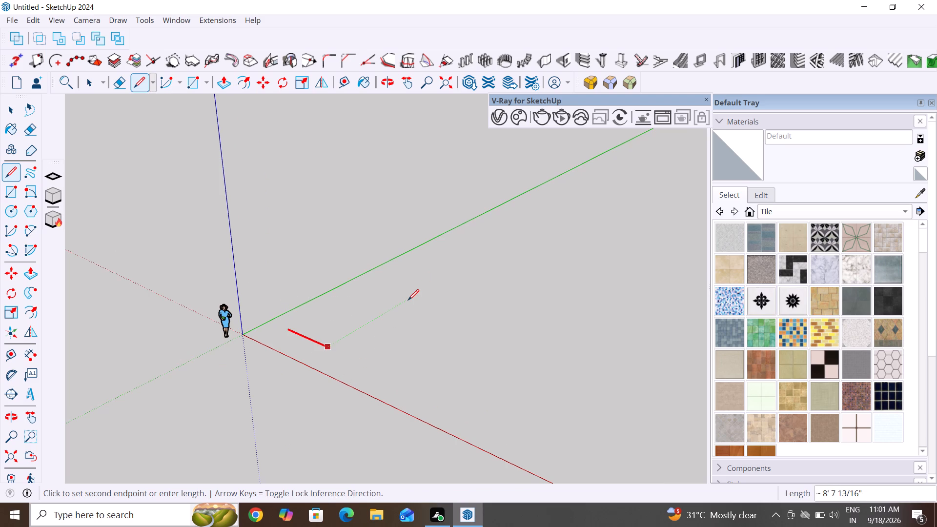
pyautogui.press('Left')
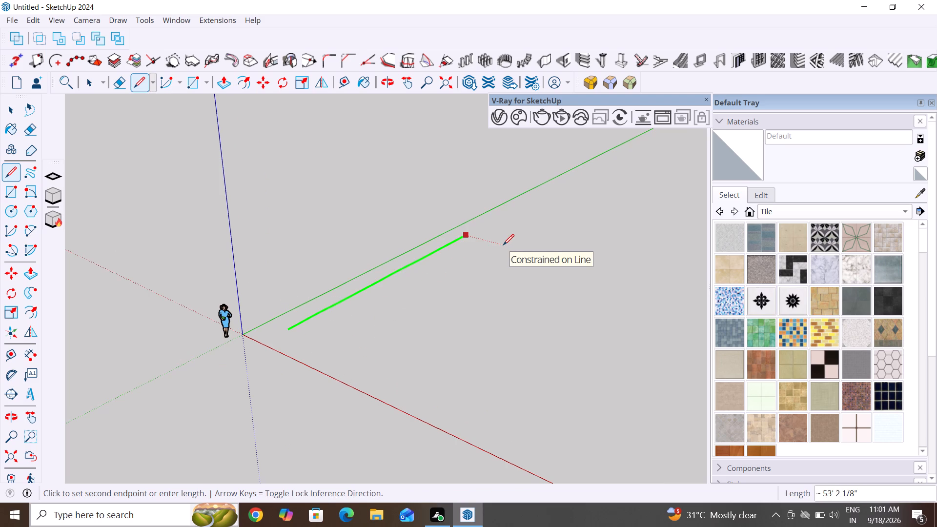
pyautogui.write("42'")
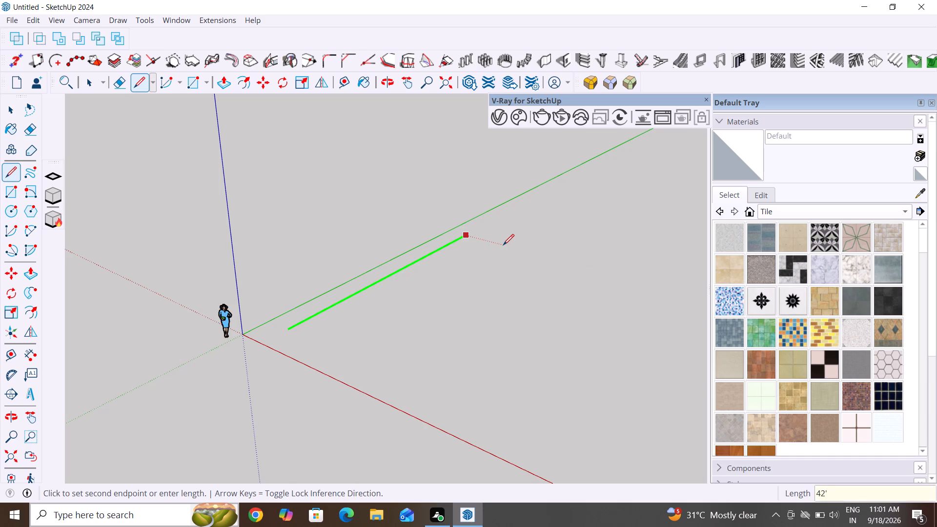
pyautogui.press('Return')
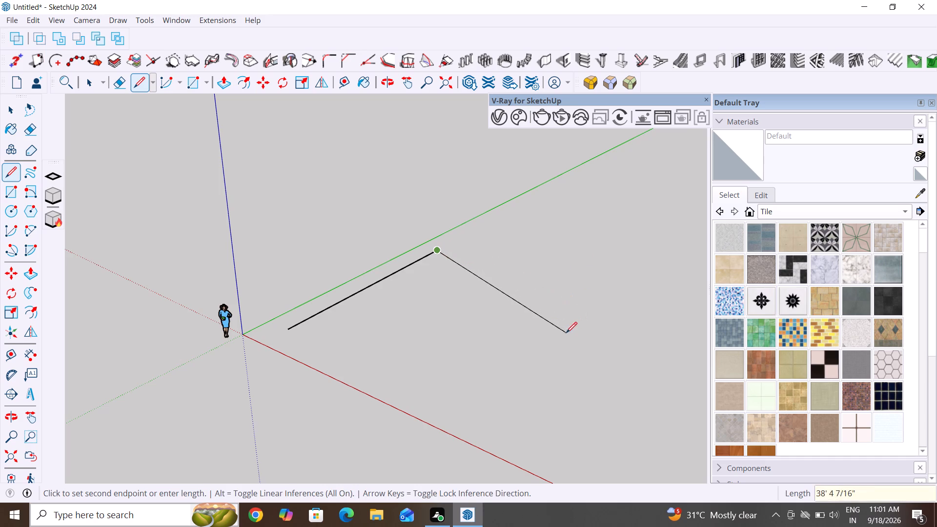
# Draw a 24' edge along the red axis direction from the far end of the 42' line.
pyautogui.press('Up')
pyautogui.press('Right')
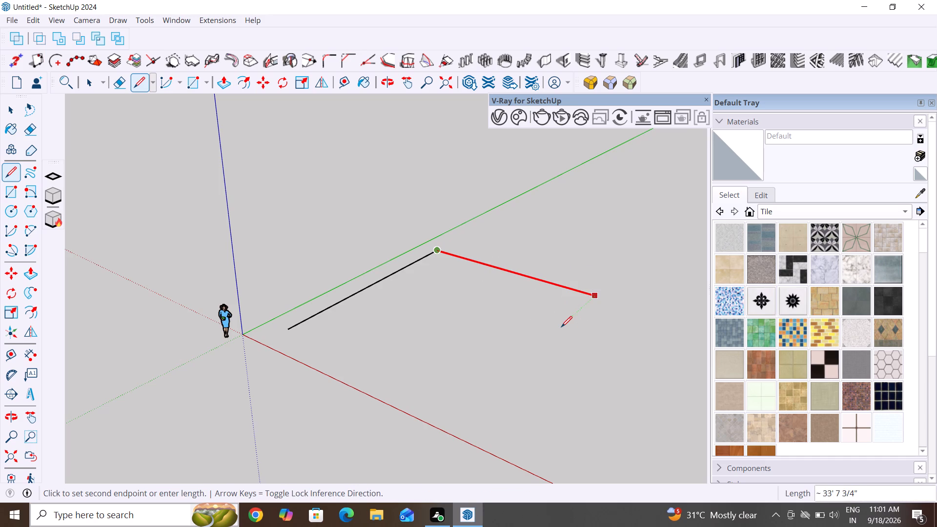
pyautogui.press('Down')
pyautogui.press('Left')
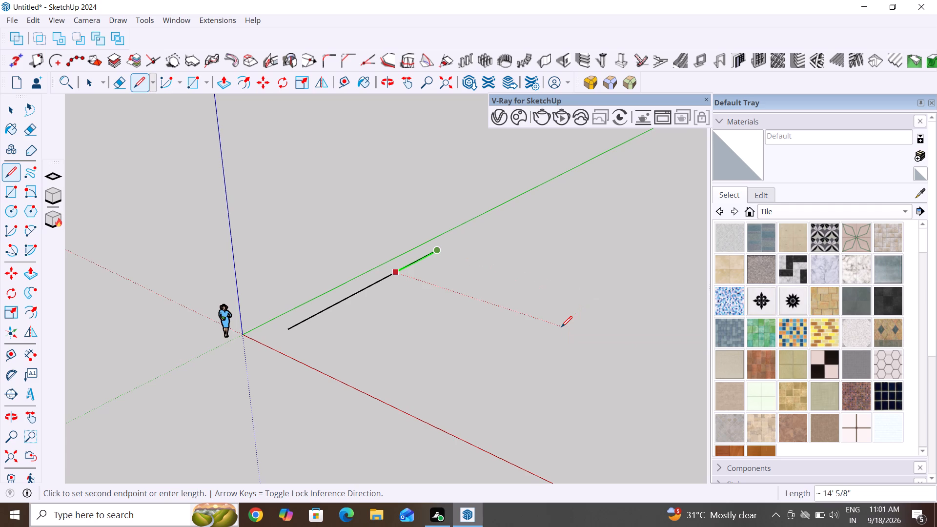
pyautogui.press('Up')
pyautogui.press('Right')
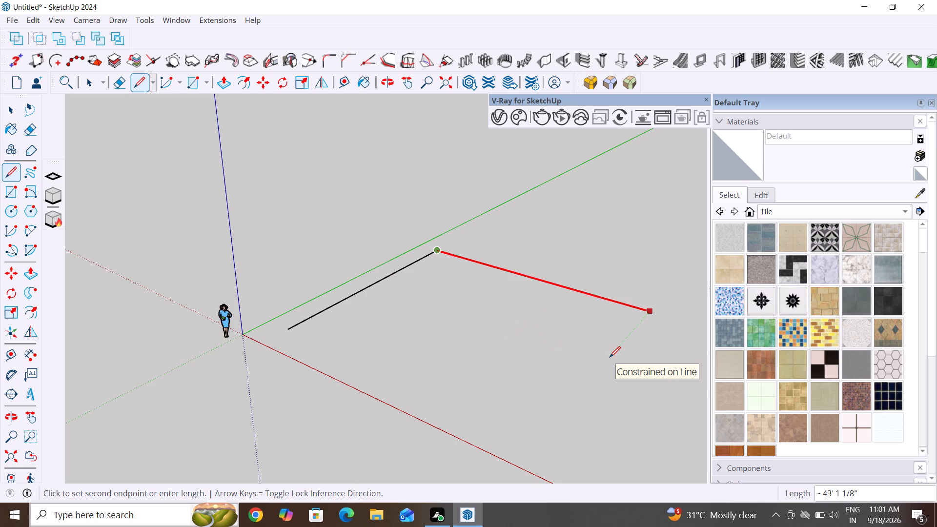
pyautogui.write('24')
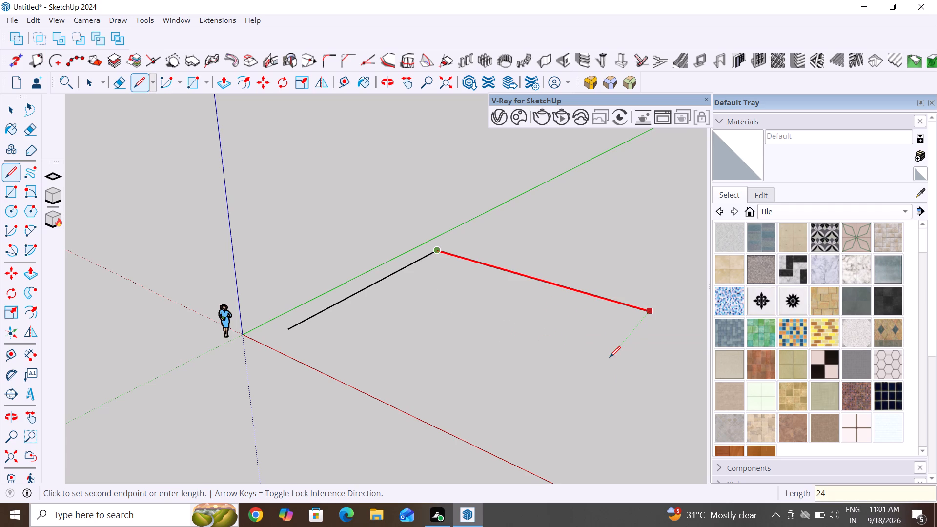
pyautogui.press("'")
pyautogui.press('Return')
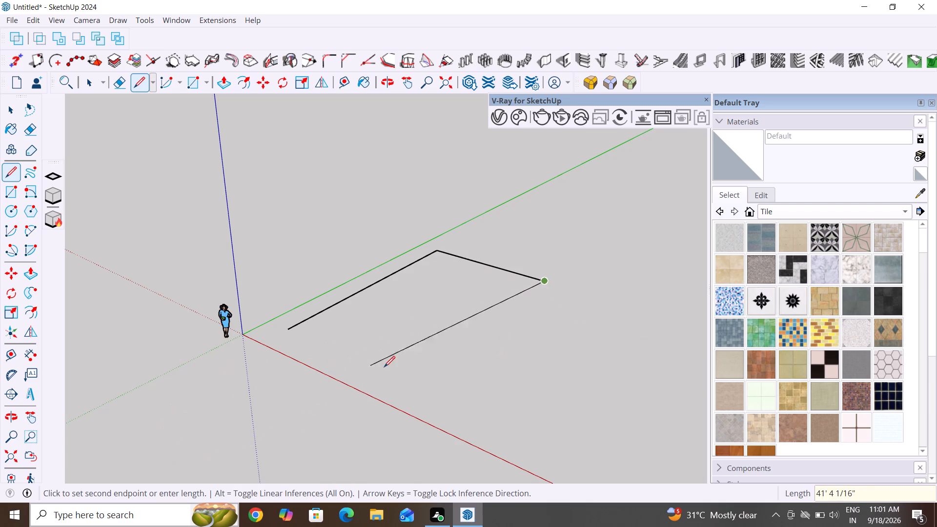
# Draw a 42' edge back along the green axis direction and close the rectangle with a 24' edge.
pyautogui.press('Down')
pyautogui.press('Right')
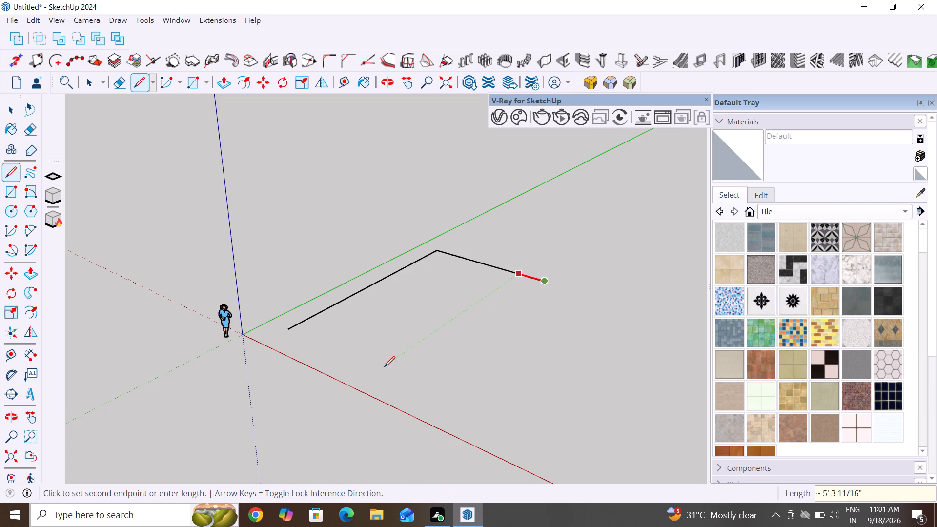
pyautogui.press('Left')
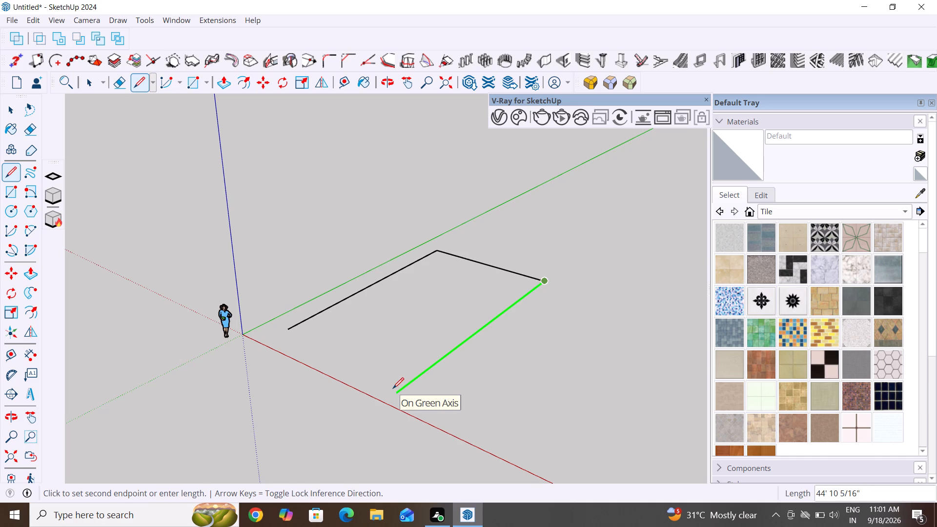
pyautogui.write('42')
pyautogui.press("'")
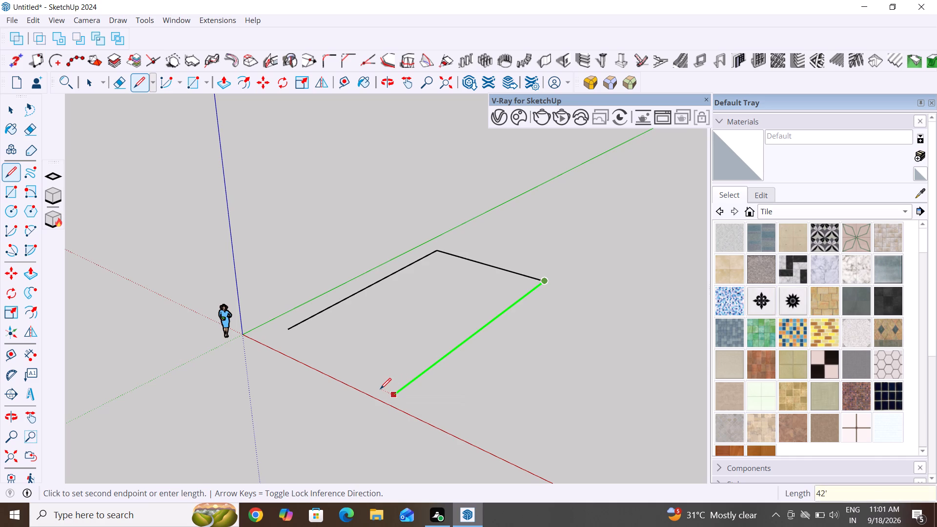
pyautogui.press('Return')
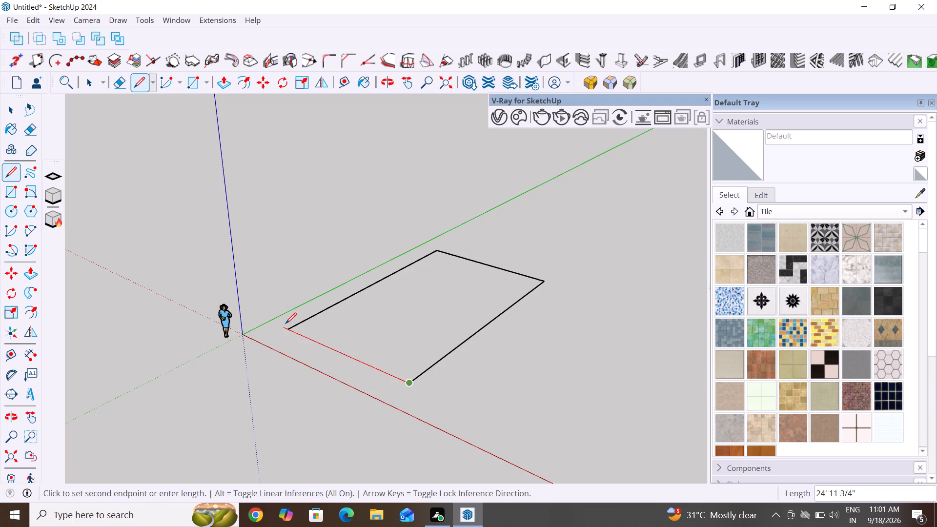
pyautogui.write("24'")
pyautogui.press('Return')
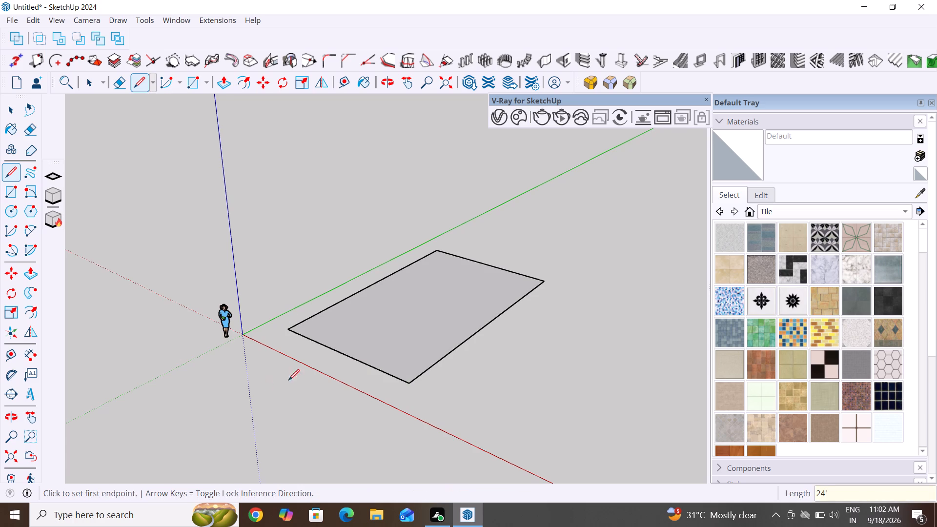
# Delete the rectangle's face, keeping only its four boundary edges.
pyautogui.scroll(-3, 310, 371)
pyautogui.moveTo(252, 386); pyautogui.dragTo(344, 444, button='middle')
pyautogui.moveTo(401, 240); pyautogui.dragTo(414, 269, button='middle')
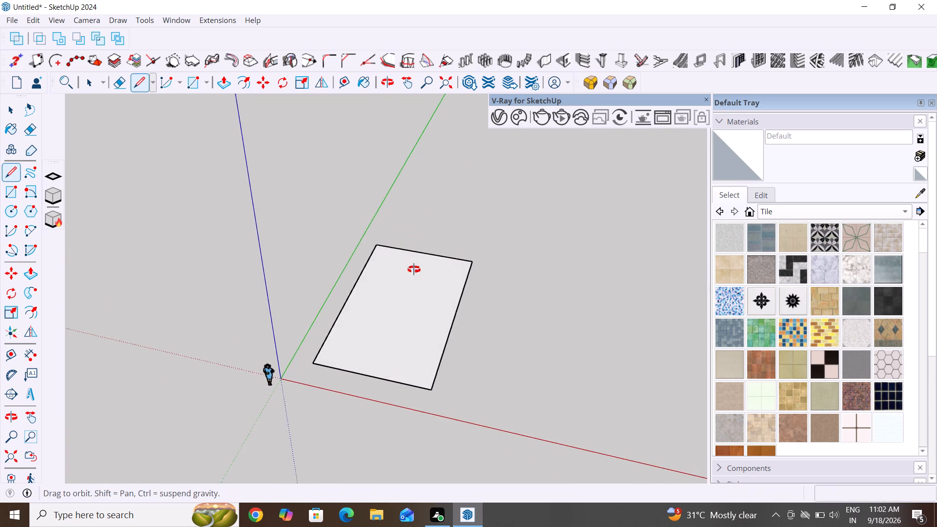
pyautogui.moveTo(414, 269); pyautogui.dragTo(435, 307, button='middle')
pyautogui.click(19, 110)
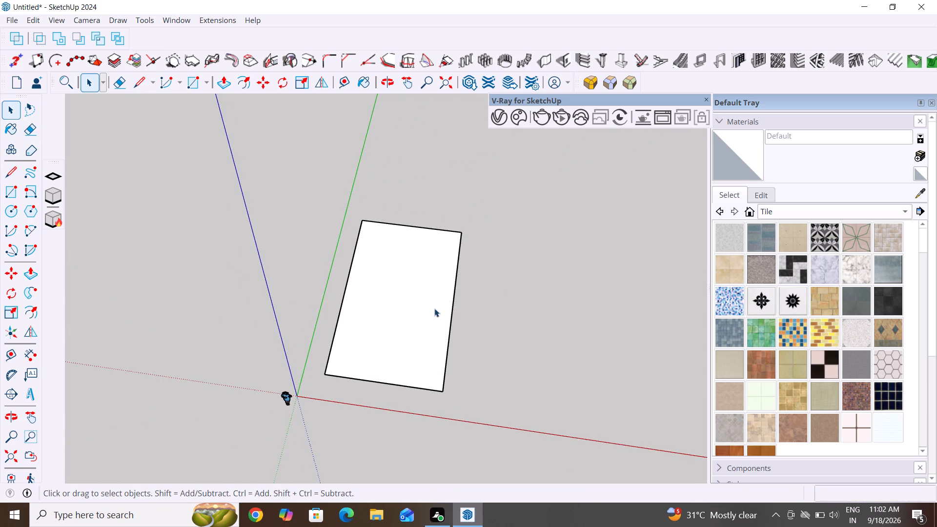
pyautogui.scroll(2, 426, 298)
pyautogui.moveTo(390, 307); pyautogui.dragTo(448, 382, button='middle')
pyautogui.scroll(1, 512, 292)
pyautogui.moveTo(515, 298); pyautogui.dragTo(489, 367, button='middle')
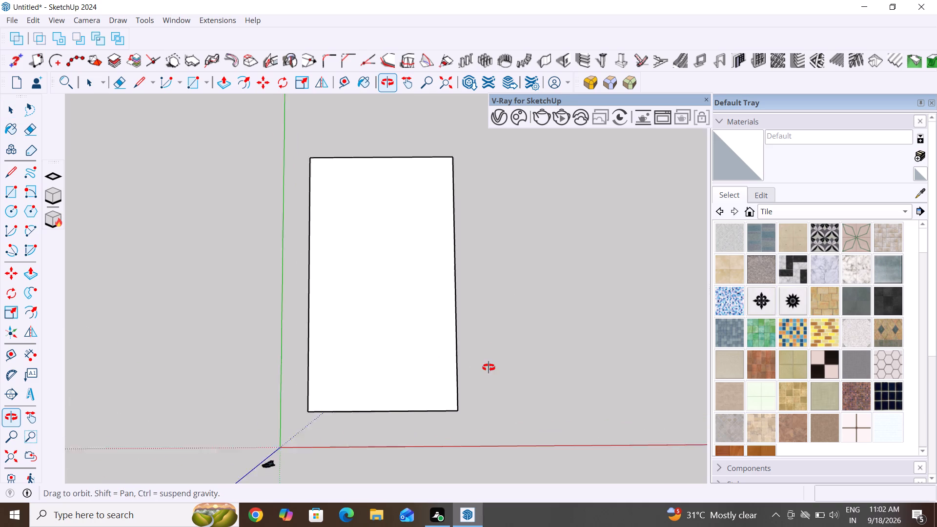
pyautogui.moveTo(489, 367); pyautogui.dragTo(502, 343, button='middle')
pyautogui.click(389, 256)
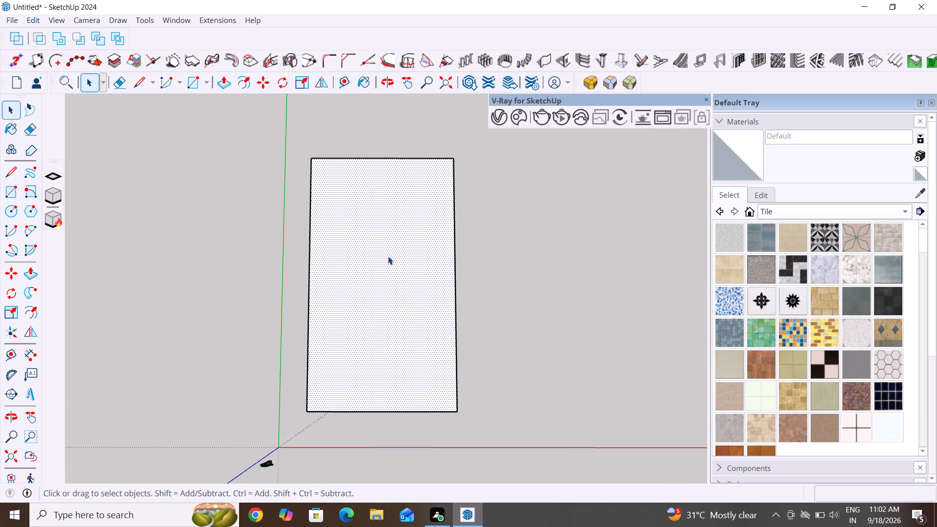
pyautogui.press('Delete')
pyautogui.press('Escape')
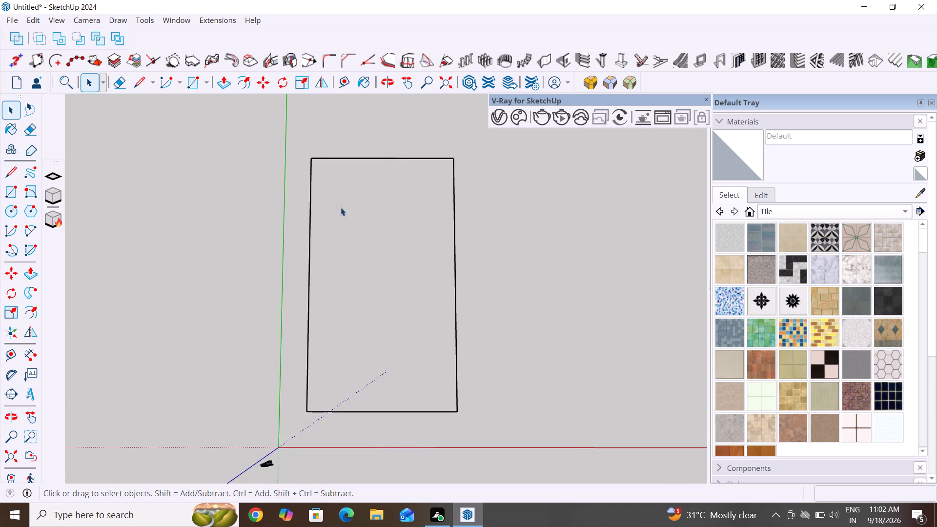
pyautogui.press('Escape')
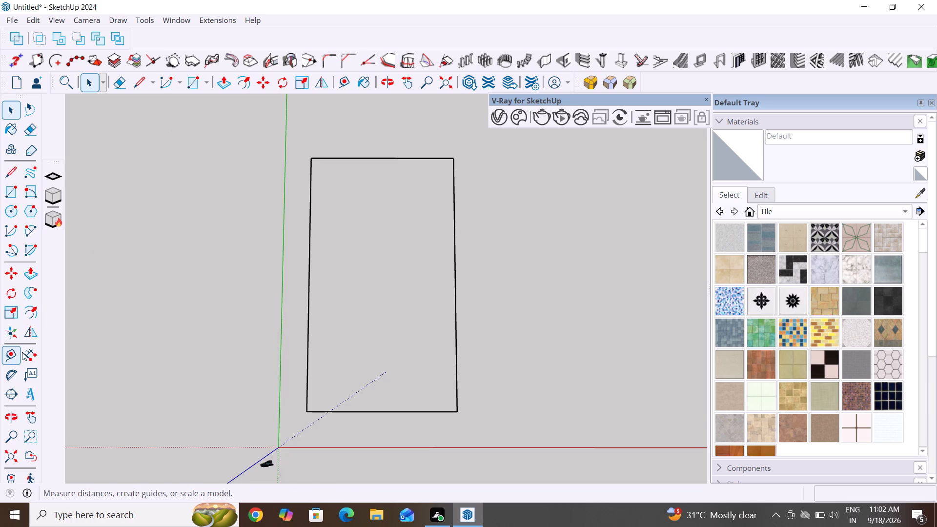
# Check the lengths of the rectangle's far short edge and the long edge farther from the green axis with the Dimension tool.
pyautogui.click(34, 356)
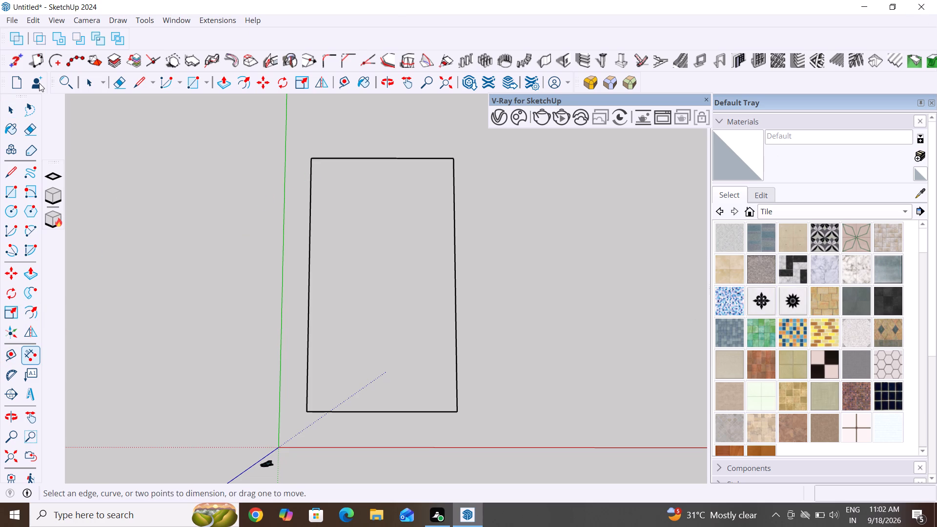
pyautogui.click(312, 156)
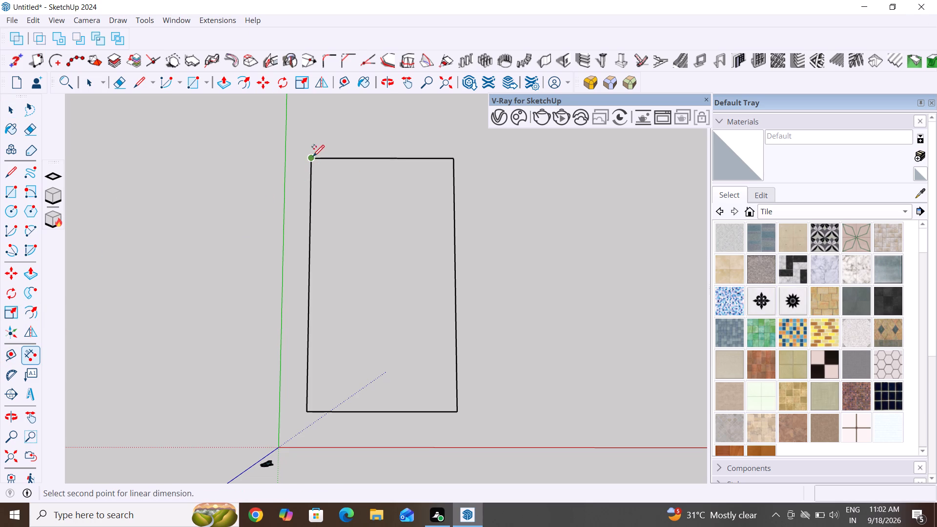
pyautogui.press('Escape')
pyautogui.click(452, 158)
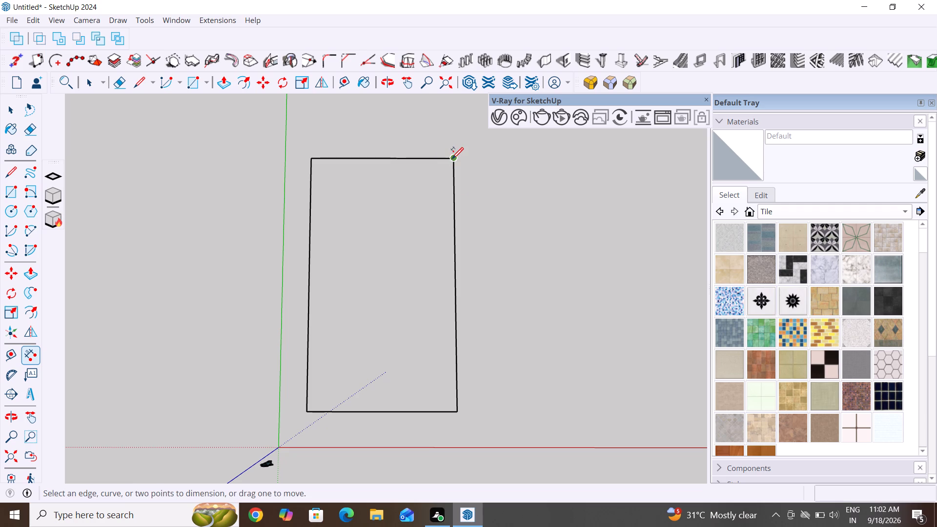
pyautogui.click(459, 411)
pyautogui.press('Escape')
pyautogui.press('Escape')
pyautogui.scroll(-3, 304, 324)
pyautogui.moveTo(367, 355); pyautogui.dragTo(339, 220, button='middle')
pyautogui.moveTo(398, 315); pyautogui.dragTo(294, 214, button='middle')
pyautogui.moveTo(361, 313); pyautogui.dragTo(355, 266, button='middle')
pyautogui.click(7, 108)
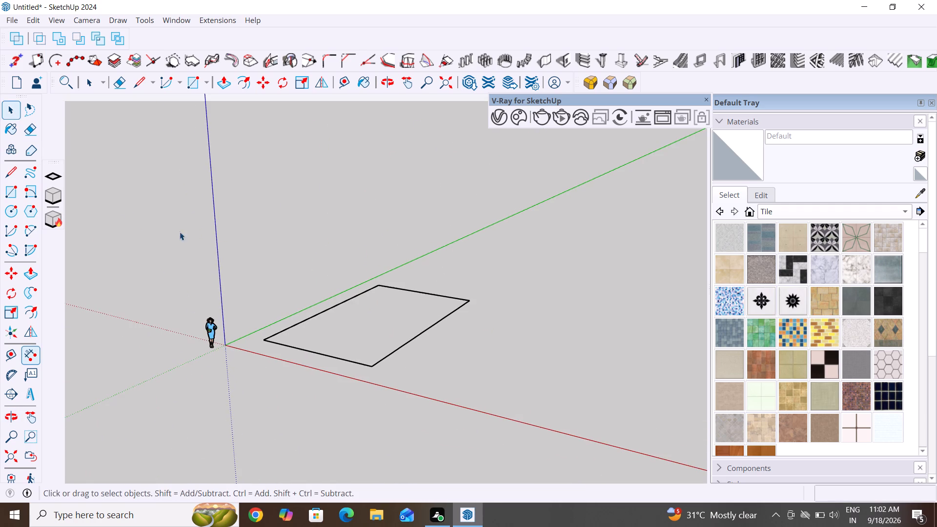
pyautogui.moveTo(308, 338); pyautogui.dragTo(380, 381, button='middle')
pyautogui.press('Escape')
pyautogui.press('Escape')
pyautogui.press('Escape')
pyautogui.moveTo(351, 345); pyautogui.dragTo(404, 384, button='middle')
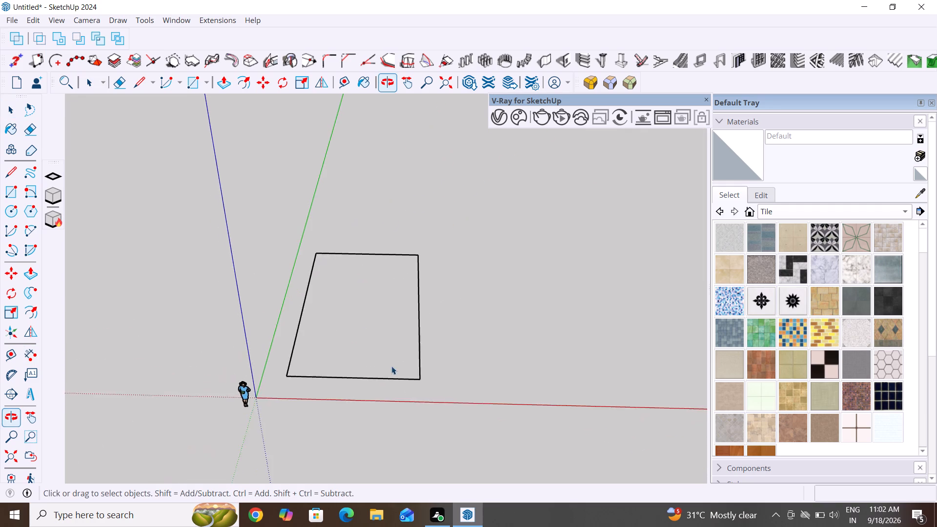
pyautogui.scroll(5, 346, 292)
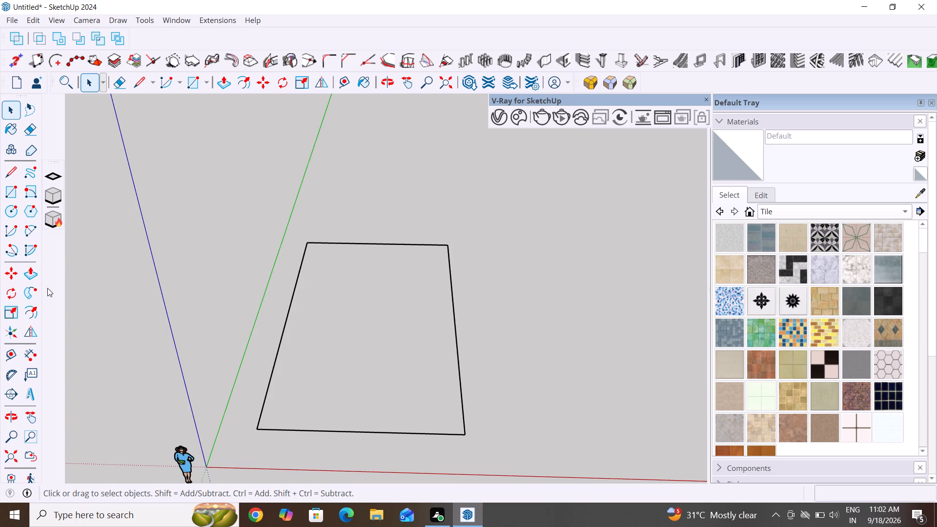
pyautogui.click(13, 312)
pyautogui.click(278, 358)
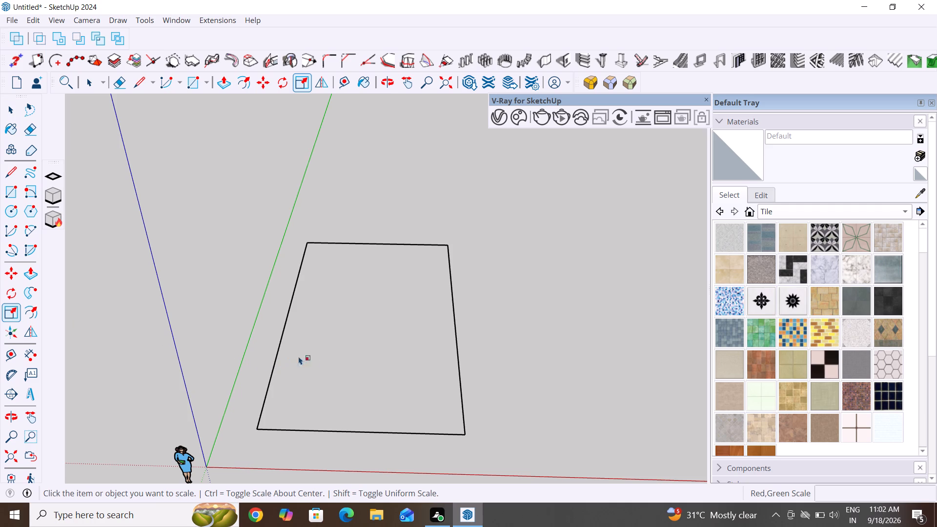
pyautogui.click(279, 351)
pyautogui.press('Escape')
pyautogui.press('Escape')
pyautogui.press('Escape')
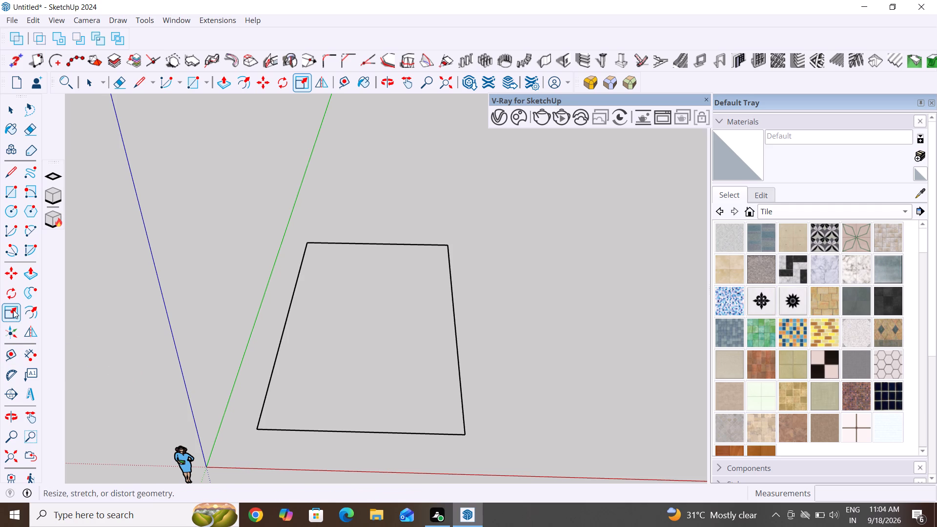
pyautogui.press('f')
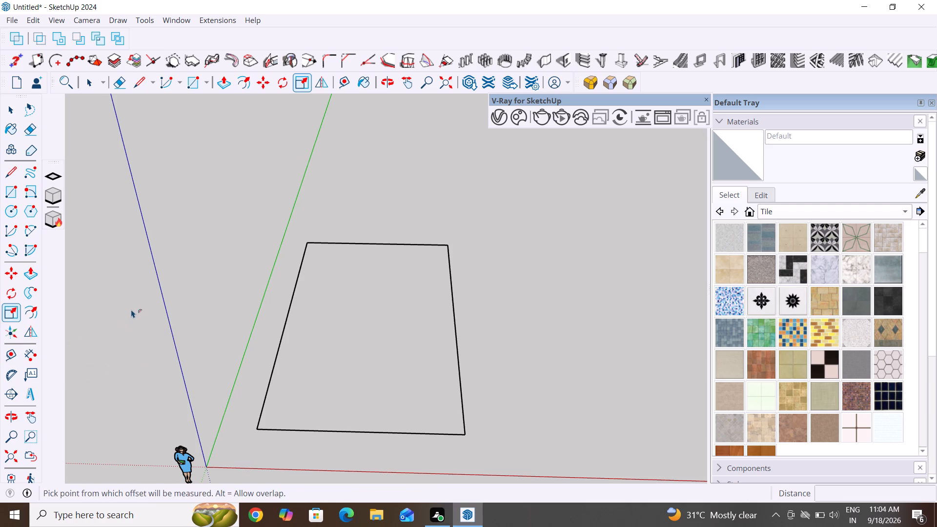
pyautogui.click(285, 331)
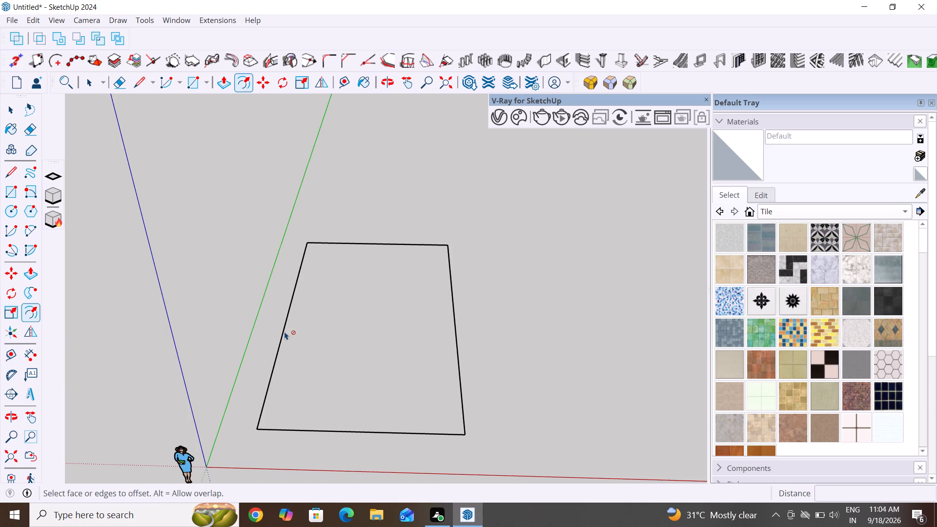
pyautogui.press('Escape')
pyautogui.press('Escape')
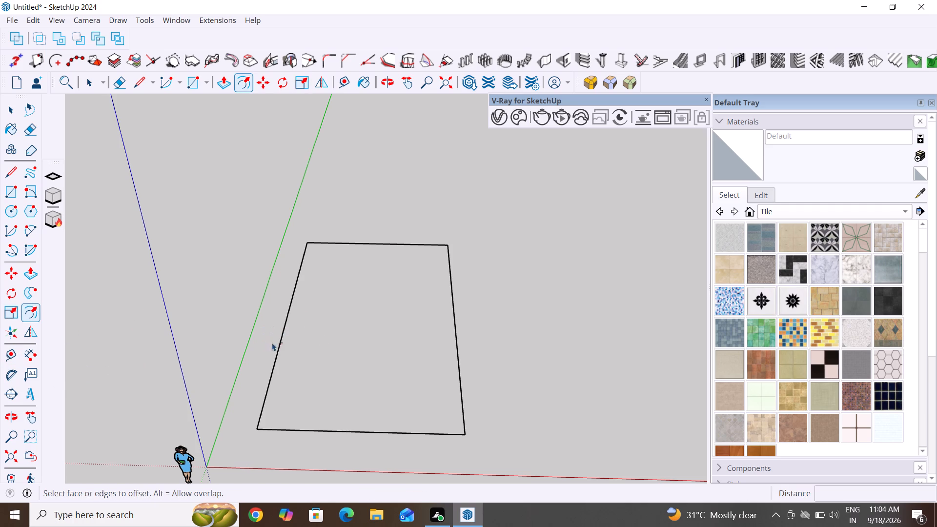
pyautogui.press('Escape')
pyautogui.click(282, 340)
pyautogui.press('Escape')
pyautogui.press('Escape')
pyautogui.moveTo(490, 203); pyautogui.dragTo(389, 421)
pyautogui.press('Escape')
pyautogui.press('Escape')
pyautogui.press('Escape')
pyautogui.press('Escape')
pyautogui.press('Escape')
# Select all four boundary edges of the rectangle and weld them into one continuous curve.
pyautogui.click(12, 106)
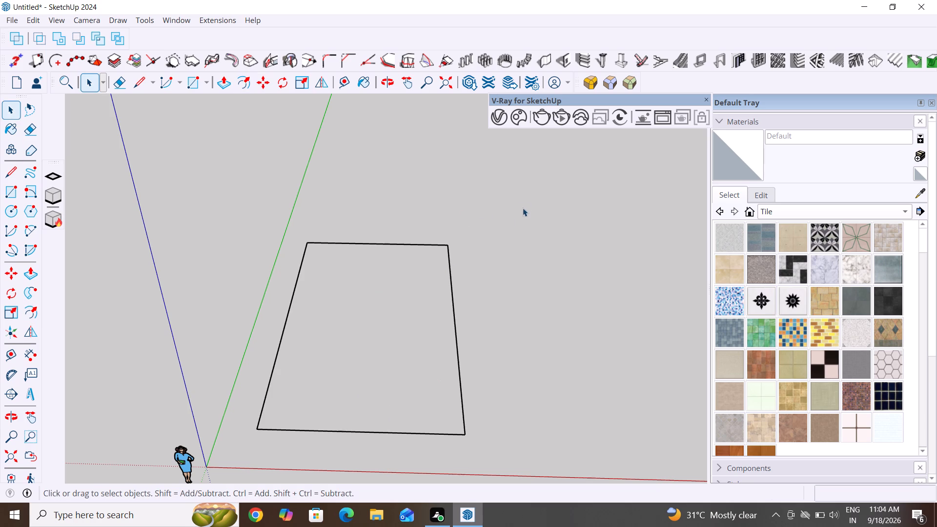
pyautogui.moveTo(522, 204); pyautogui.dragTo(233, 444)
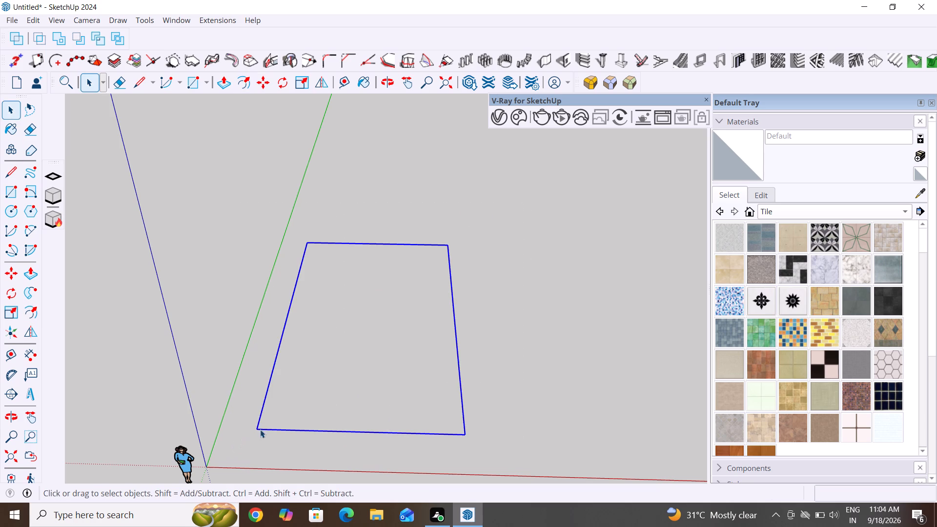
pyautogui.rightClick(303, 351)
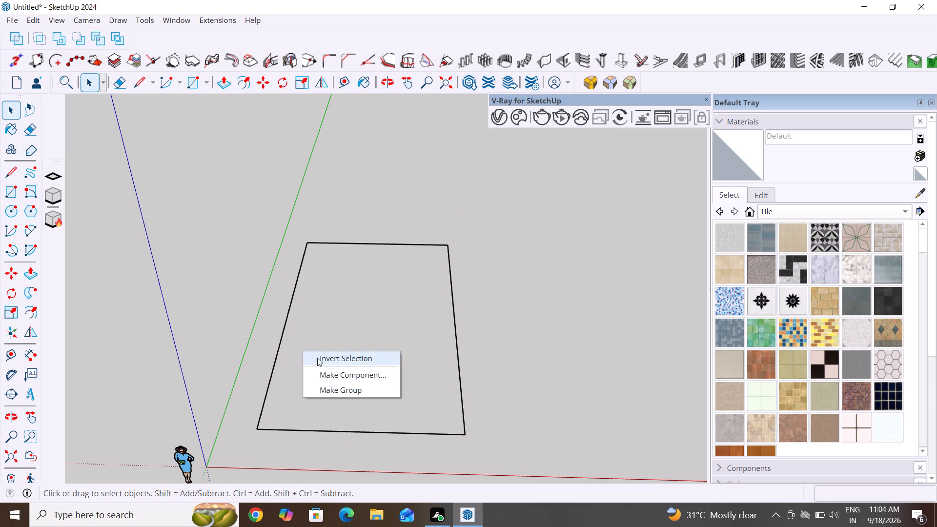
pyautogui.press('Escape')
pyautogui.press('Escape')
pyautogui.moveTo(457, 240); pyautogui.dragTo(407, 363)
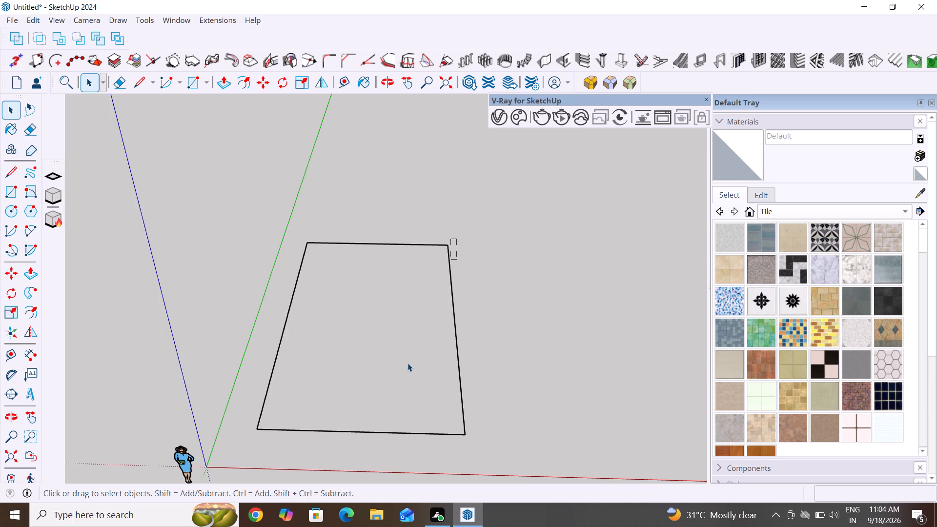
pyautogui.moveTo(407, 363); pyautogui.dragTo(272, 452)
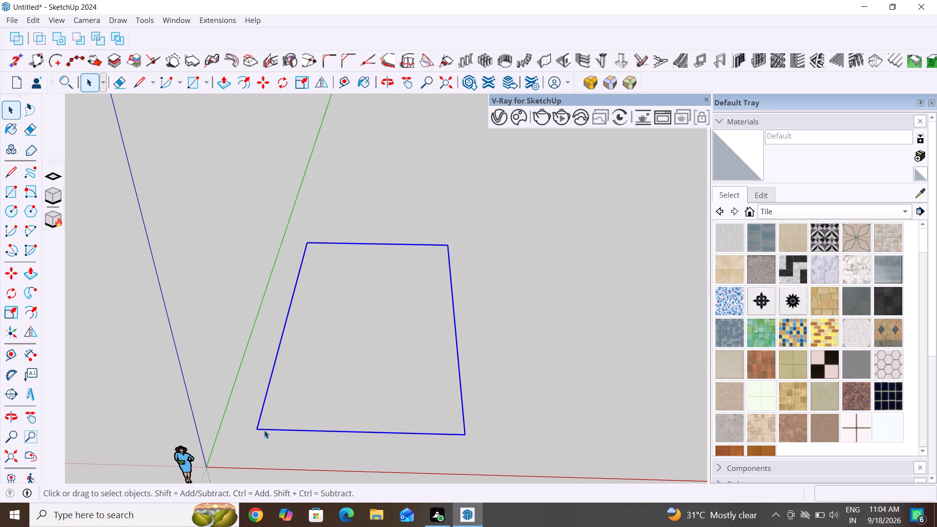
pyautogui.rightClick(264, 430)
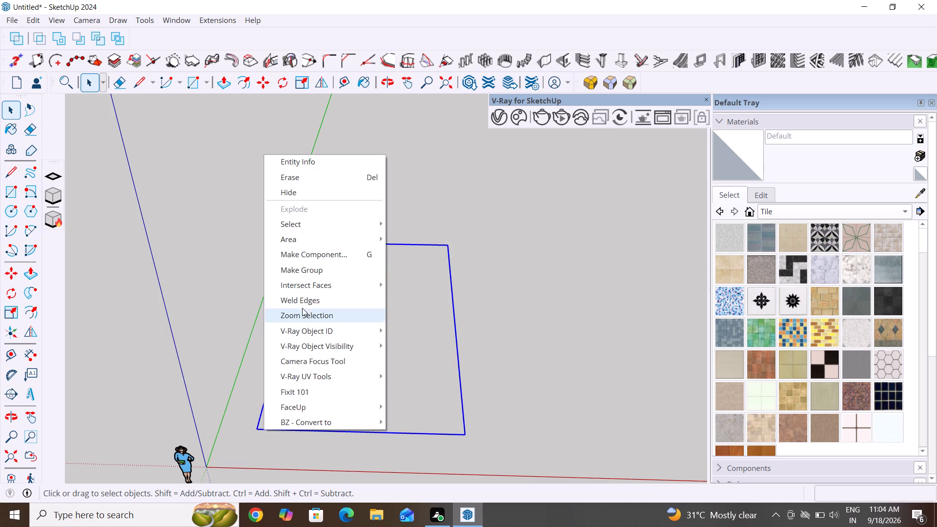
pyautogui.click(304, 305)
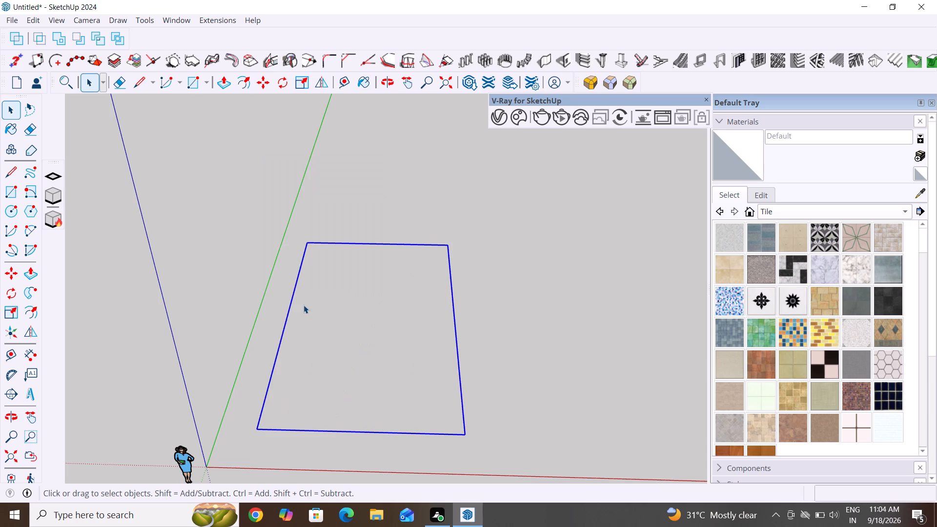
# Offset the welded rectangle outline inward by 10".
pyautogui.moveTo(378, 400); pyautogui.dragTo(346, 374, button='middle')
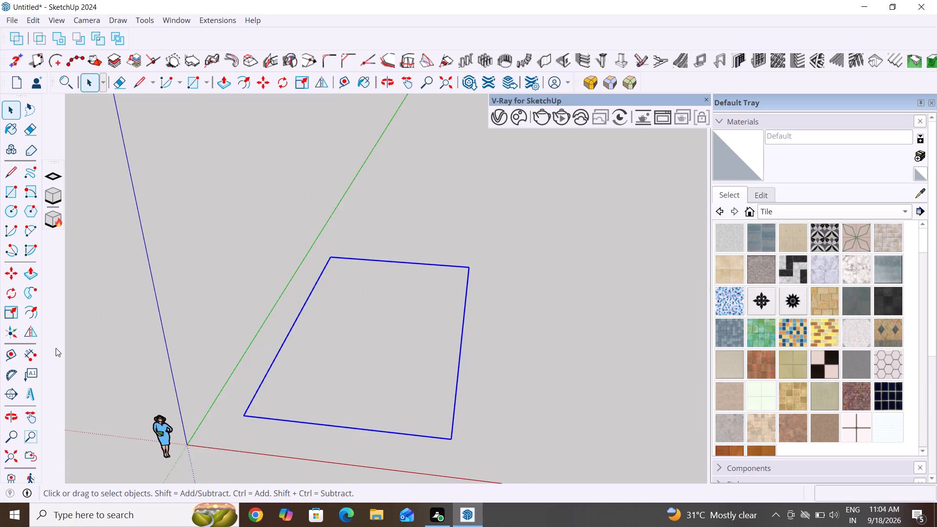
pyautogui.press('f')
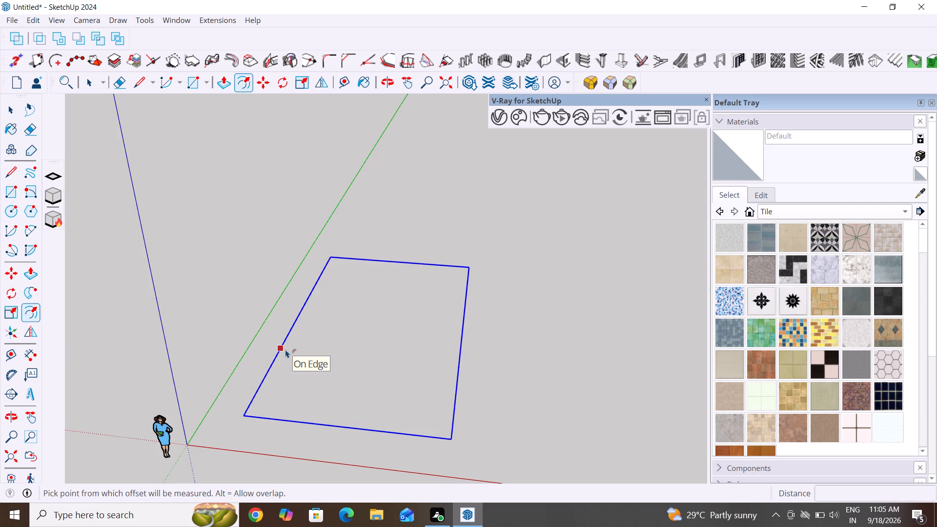
pyautogui.write('10')
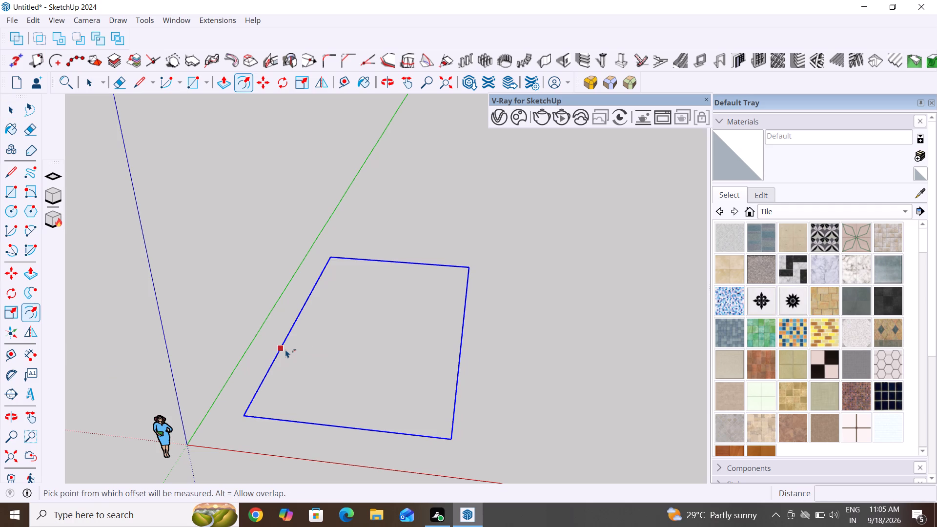
pyautogui.click(321, 292)
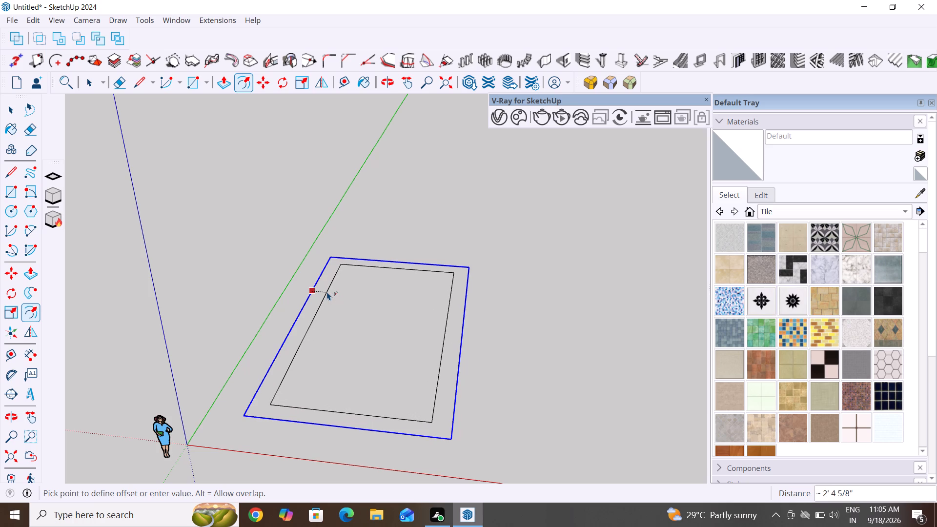
pyautogui.write('10')
pyautogui.hotkey('shift', '"')
pyautogui.press('Return')
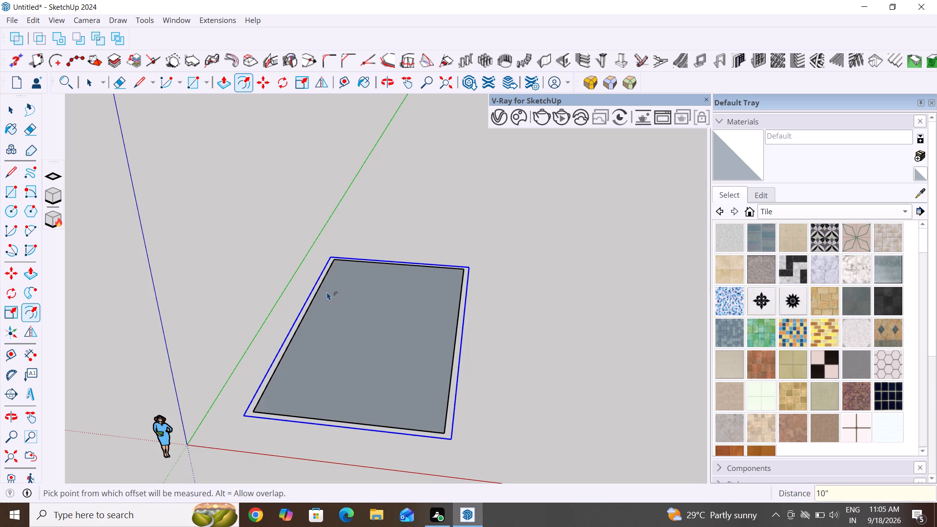
pyautogui.press('Escape')
pyautogui.press('Escape')
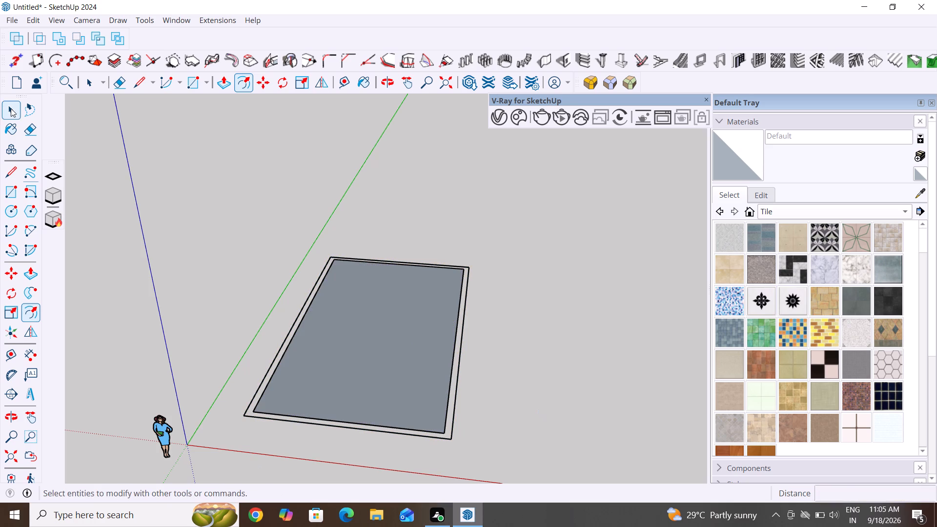
# Delete the face inside the inner rectangle, keeping only the two edge outlines.
pyautogui.click(11, 108)
pyautogui.click(387, 365)
pyautogui.press('Delete')
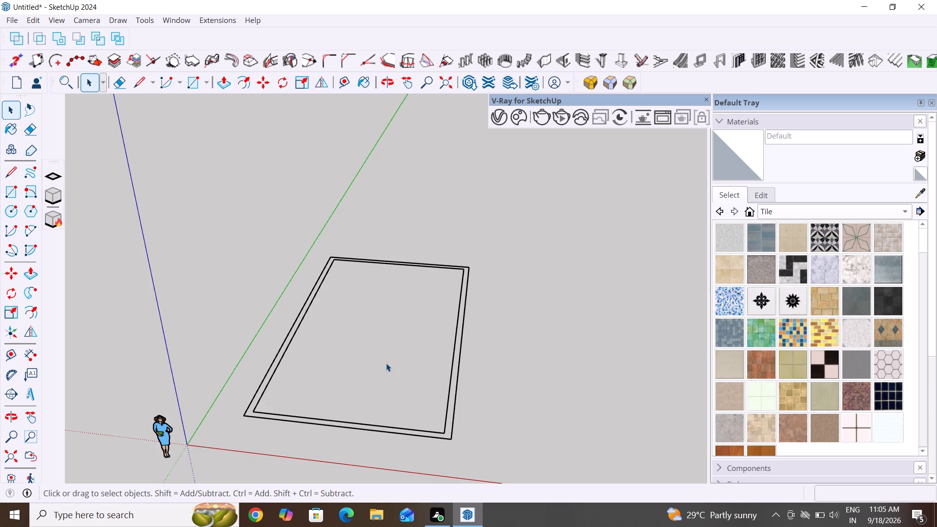
# Explode the inner rectangle's curve into separate edges.
pyautogui.moveTo(358, 426); pyautogui.dragTo(412, 468, button='middle')
pyautogui.moveTo(406, 332); pyautogui.dragTo(370, 400, button='middle')
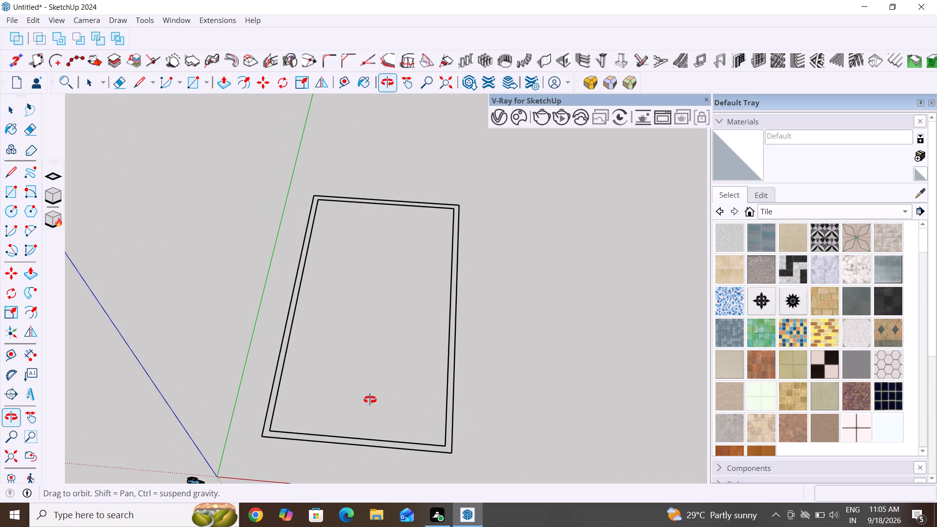
pyautogui.moveTo(370, 400); pyautogui.dragTo(352, 389, button='middle')
pyautogui.press('Escape')
pyautogui.press('Escape')
pyautogui.press('Escape')
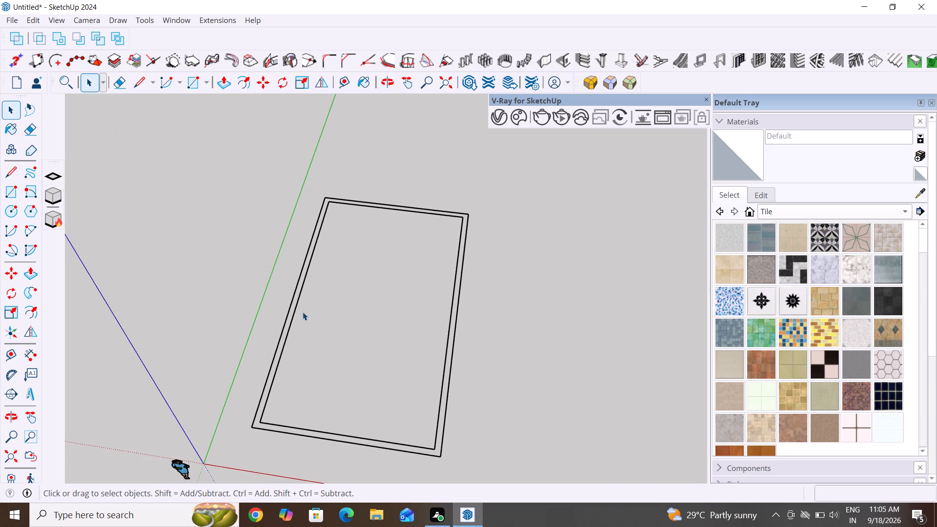
pyautogui.click(354, 205)
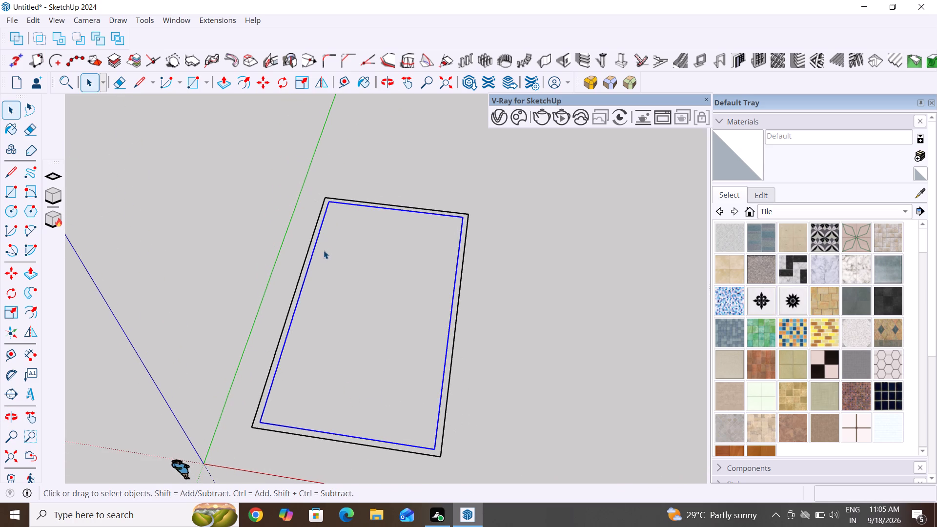
pyautogui.rightClick(316, 244)
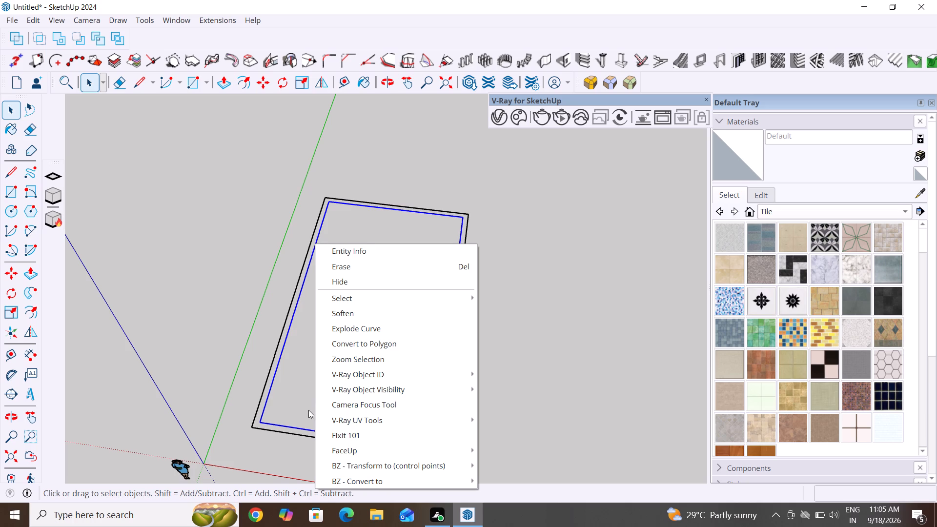
pyautogui.press('Escape')
pyautogui.press('Escape')
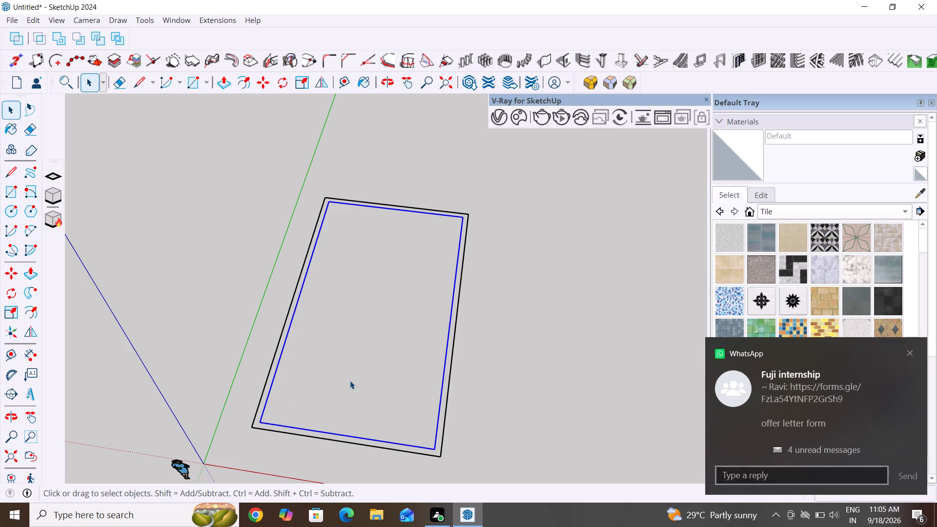
pyautogui.tripleClick(287, 337)
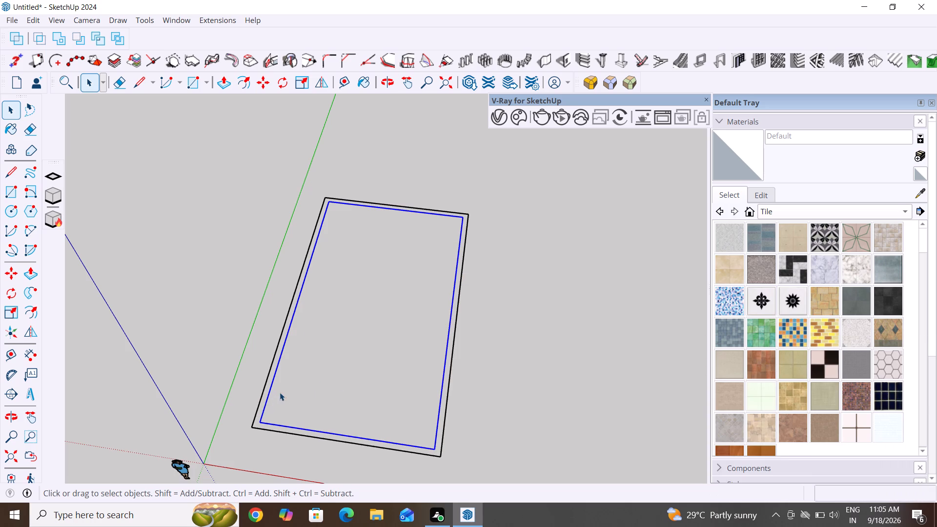
pyautogui.rightClick(277, 362)
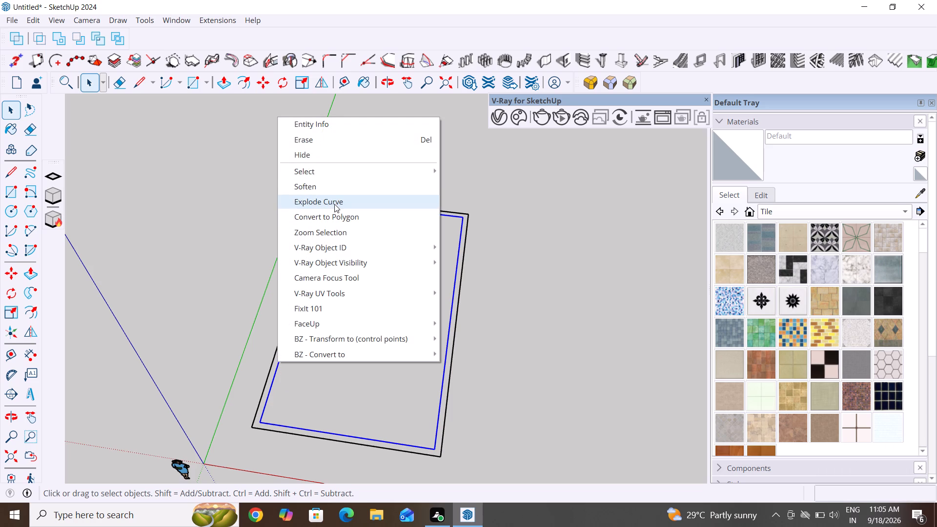
pyautogui.click(336, 203)
pyautogui.press('Escape')
pyautogui.press('Escape')
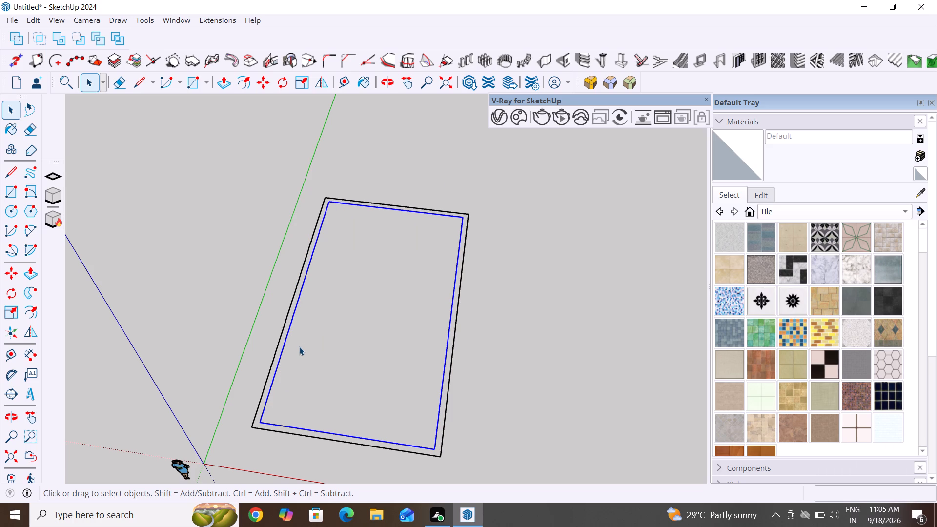
pyautogui.click(300, 345)
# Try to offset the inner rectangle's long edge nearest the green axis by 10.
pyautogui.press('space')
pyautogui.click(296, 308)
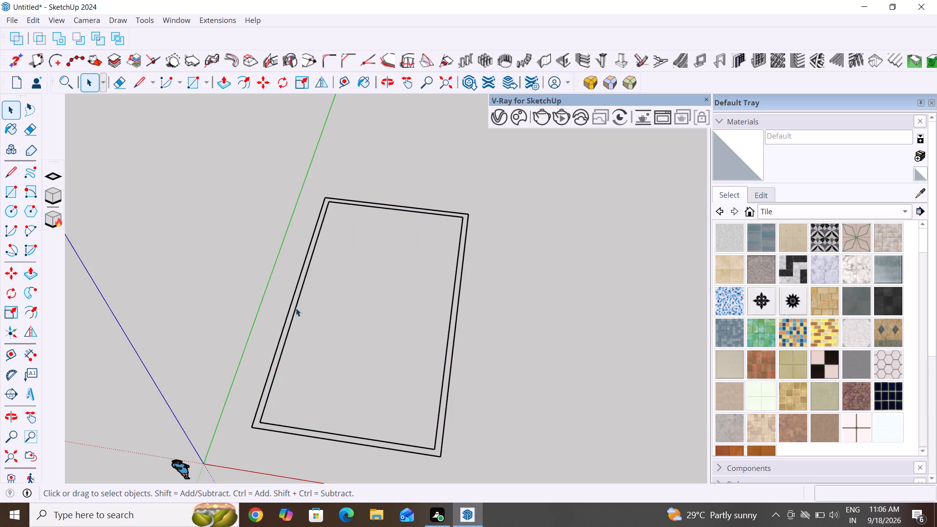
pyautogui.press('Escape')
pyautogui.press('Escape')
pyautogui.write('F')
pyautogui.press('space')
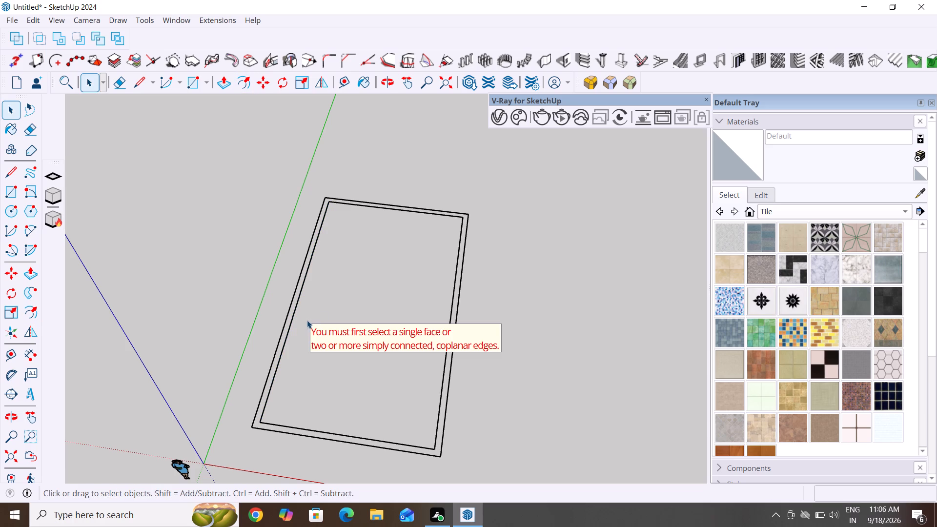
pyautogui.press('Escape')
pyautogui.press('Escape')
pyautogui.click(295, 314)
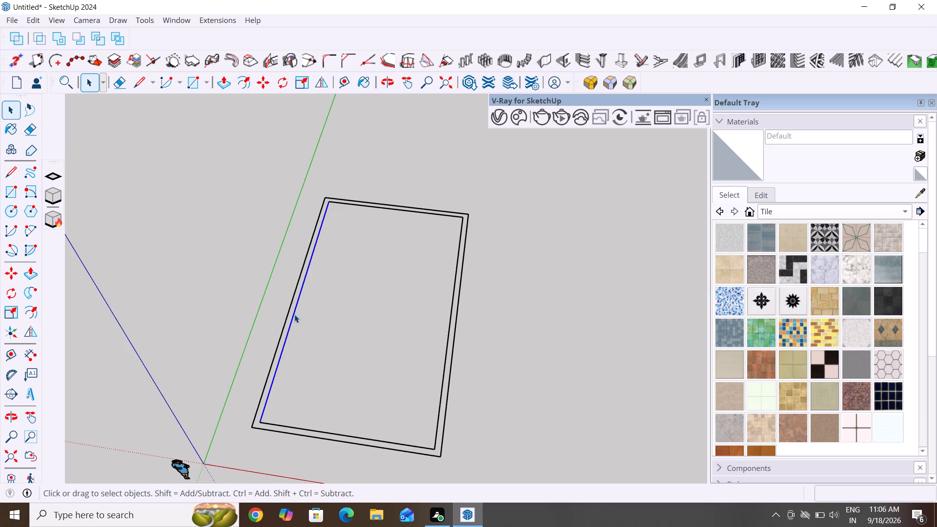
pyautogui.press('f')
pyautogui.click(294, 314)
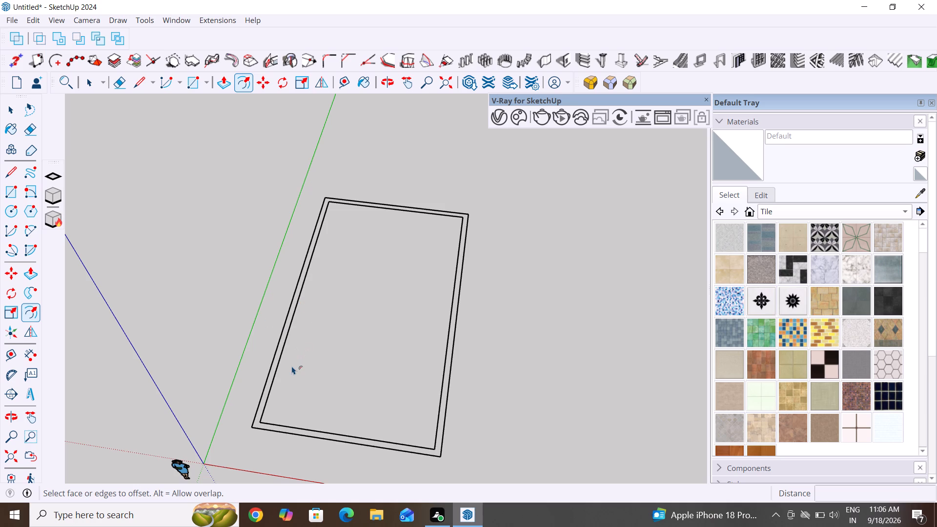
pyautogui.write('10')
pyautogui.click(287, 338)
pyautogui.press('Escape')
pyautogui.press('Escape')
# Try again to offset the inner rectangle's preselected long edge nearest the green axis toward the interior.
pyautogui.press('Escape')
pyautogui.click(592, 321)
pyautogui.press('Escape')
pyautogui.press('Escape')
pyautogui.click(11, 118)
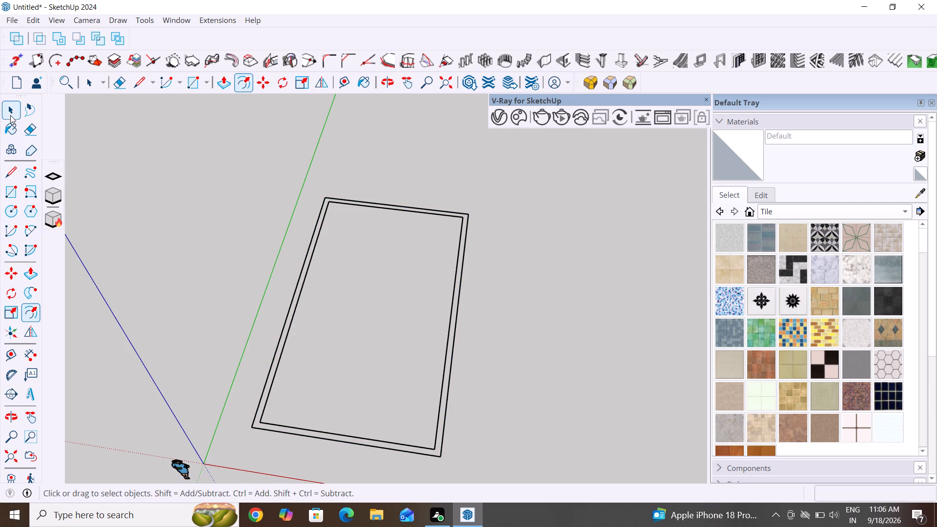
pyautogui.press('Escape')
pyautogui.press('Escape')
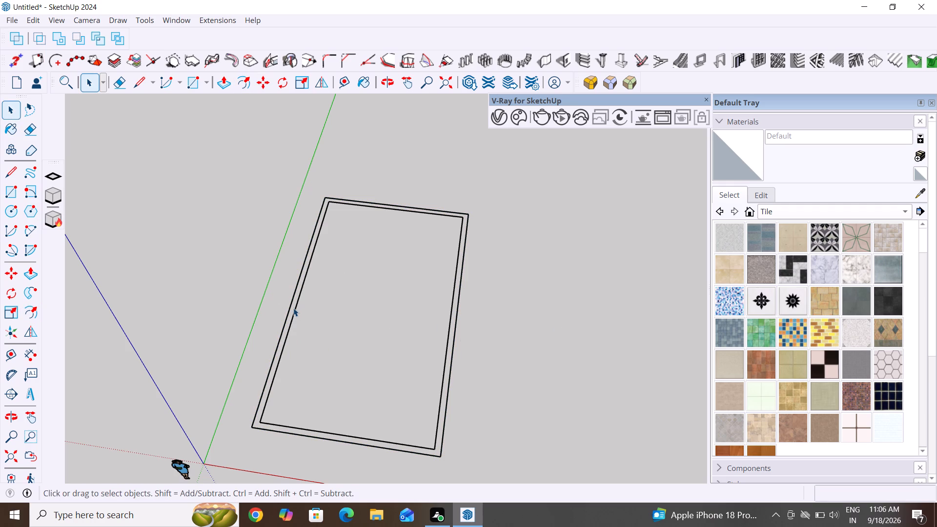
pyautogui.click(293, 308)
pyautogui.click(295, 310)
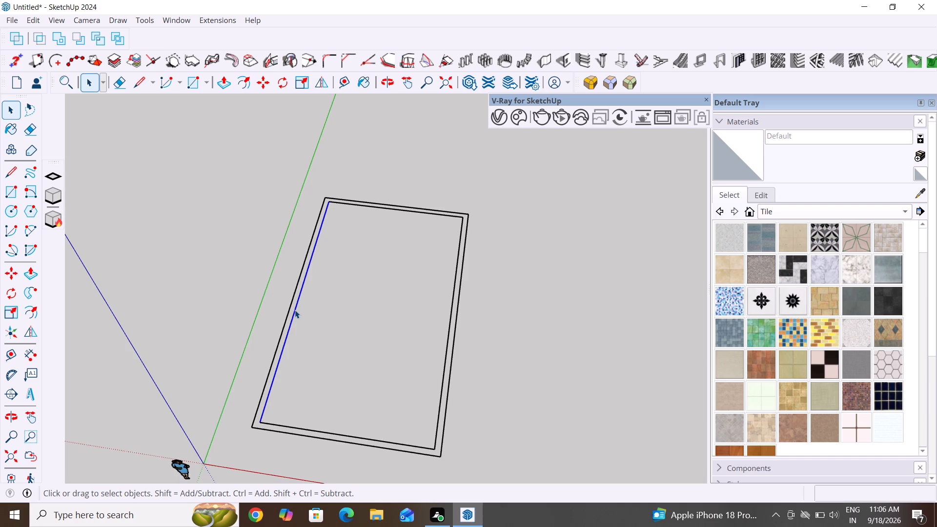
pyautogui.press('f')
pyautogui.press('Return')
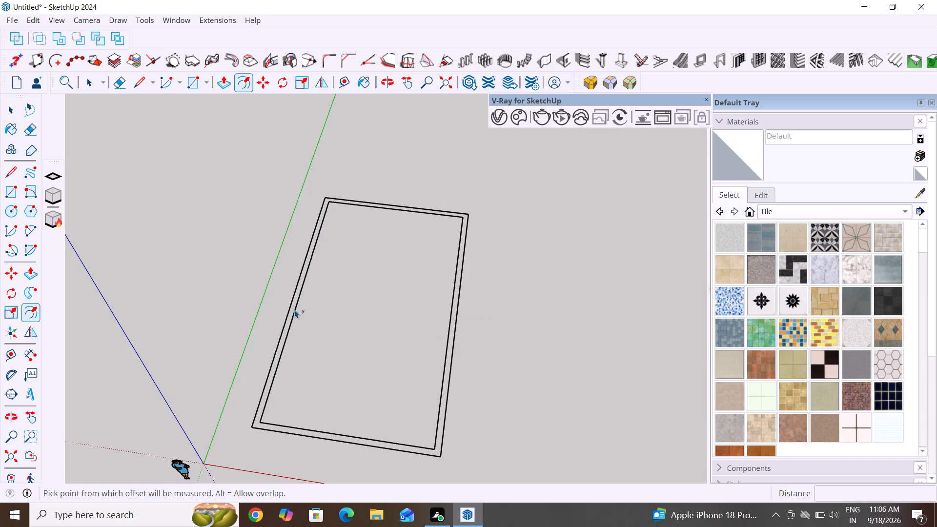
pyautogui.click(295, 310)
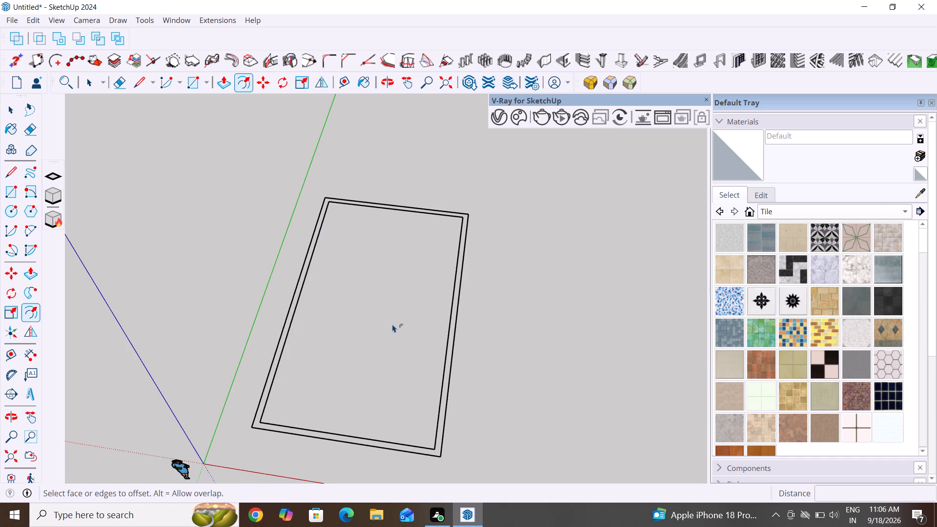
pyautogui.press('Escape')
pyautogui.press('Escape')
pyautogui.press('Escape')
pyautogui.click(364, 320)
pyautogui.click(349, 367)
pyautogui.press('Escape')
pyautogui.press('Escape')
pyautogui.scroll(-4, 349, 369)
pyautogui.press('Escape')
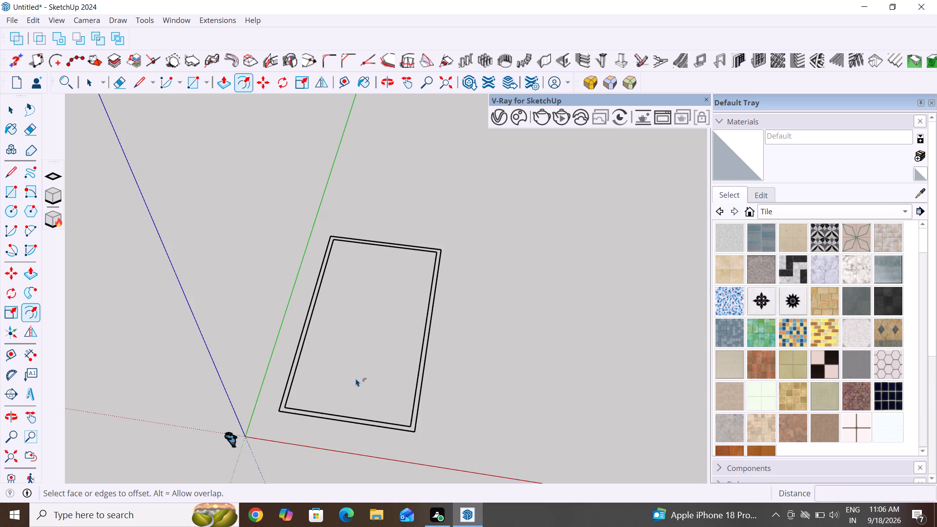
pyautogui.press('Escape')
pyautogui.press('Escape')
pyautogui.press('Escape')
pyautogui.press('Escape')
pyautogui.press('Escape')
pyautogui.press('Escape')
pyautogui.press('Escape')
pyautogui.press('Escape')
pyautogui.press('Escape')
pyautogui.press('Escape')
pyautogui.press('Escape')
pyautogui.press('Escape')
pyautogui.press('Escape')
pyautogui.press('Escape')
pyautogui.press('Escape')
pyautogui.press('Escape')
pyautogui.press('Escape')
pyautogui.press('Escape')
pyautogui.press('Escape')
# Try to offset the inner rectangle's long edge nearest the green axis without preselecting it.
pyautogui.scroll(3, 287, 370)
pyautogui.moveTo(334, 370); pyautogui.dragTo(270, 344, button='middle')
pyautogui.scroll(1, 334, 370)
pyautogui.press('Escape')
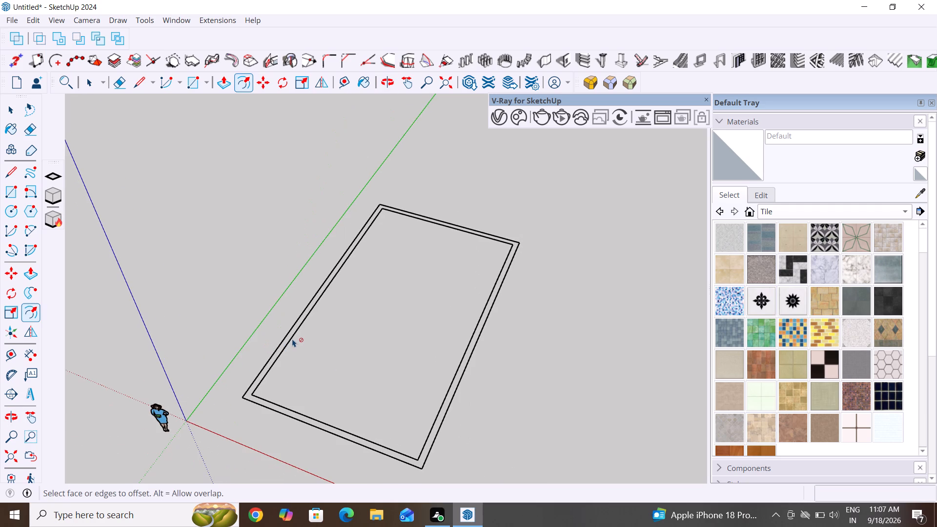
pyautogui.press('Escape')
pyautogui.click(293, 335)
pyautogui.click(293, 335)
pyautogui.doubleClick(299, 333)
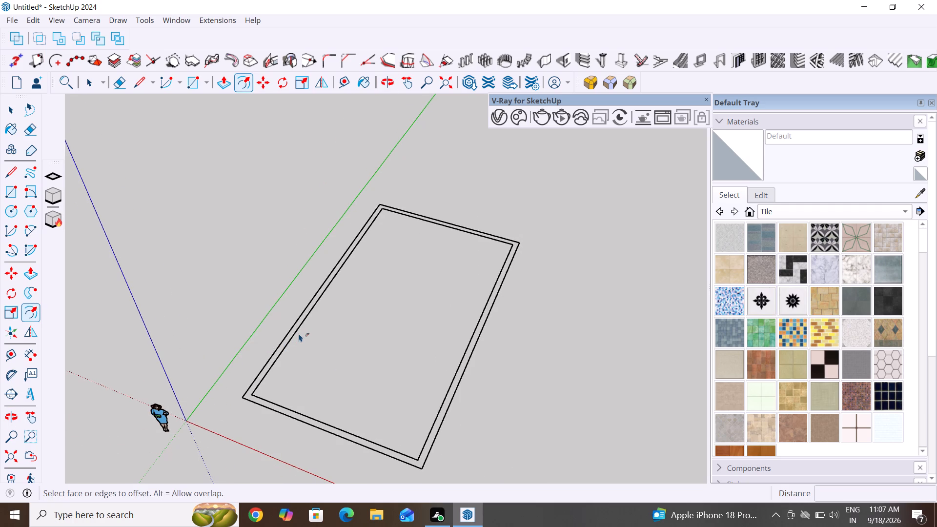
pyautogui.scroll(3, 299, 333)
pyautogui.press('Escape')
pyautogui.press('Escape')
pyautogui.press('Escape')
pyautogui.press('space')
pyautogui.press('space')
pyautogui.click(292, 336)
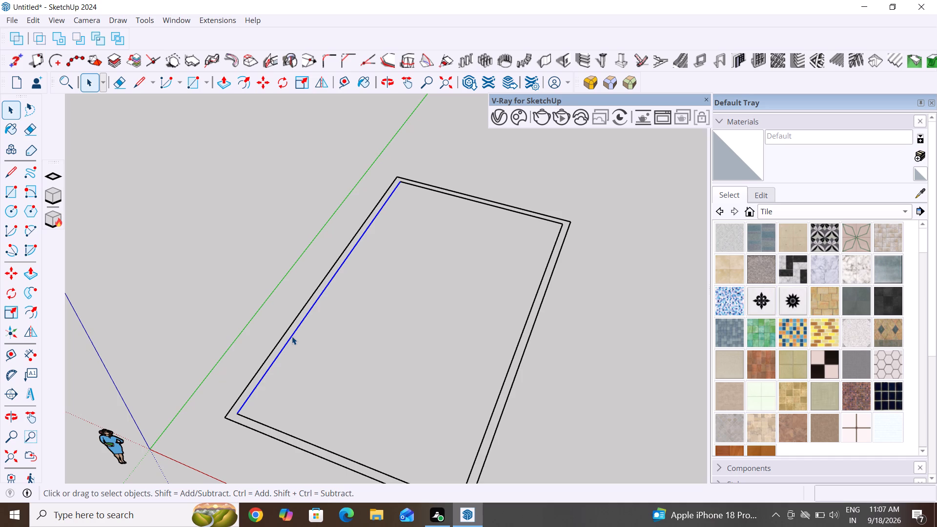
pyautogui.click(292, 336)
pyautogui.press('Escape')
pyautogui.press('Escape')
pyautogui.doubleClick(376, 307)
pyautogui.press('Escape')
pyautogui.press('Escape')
# Select only the inner rectangle's long edge nearest the green axis.
pyautogui.moveTo(342, 318); pyautogui.dragTo(411, 330, button='middle')
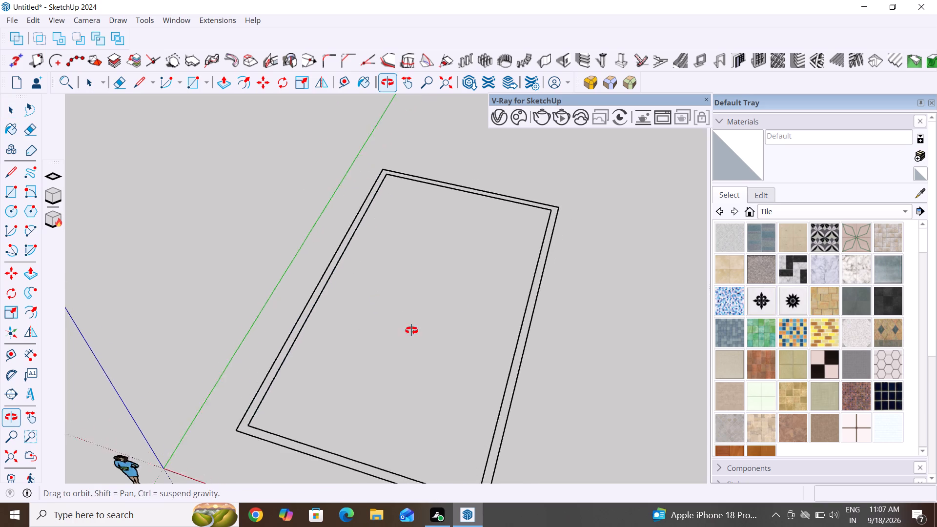
pyautogui.moveTo(411, 330); pyautogui.dragTo(414, 330, button='middle')
pyautogui.scroll(2, 370, 248)
pyautogui.press('Escape')
pyautogui.press('Escape')
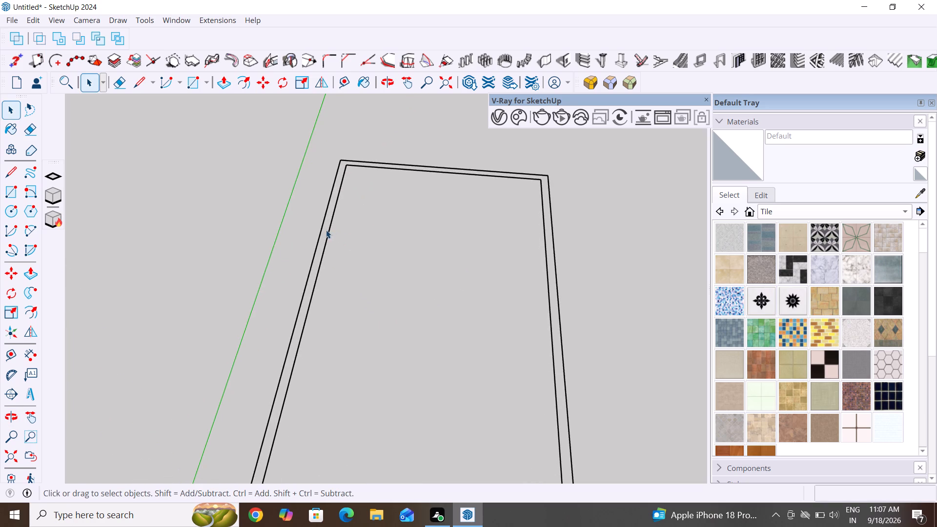
pyautogui.click(330, 228)
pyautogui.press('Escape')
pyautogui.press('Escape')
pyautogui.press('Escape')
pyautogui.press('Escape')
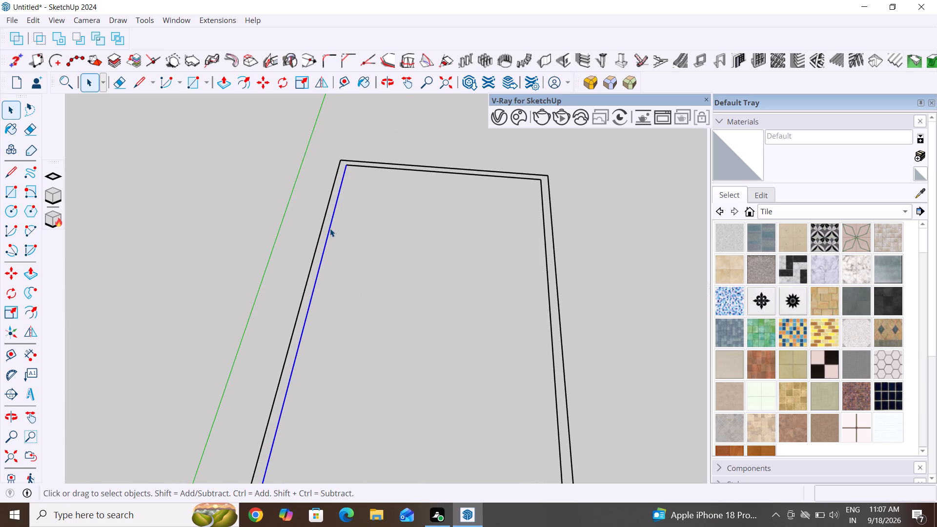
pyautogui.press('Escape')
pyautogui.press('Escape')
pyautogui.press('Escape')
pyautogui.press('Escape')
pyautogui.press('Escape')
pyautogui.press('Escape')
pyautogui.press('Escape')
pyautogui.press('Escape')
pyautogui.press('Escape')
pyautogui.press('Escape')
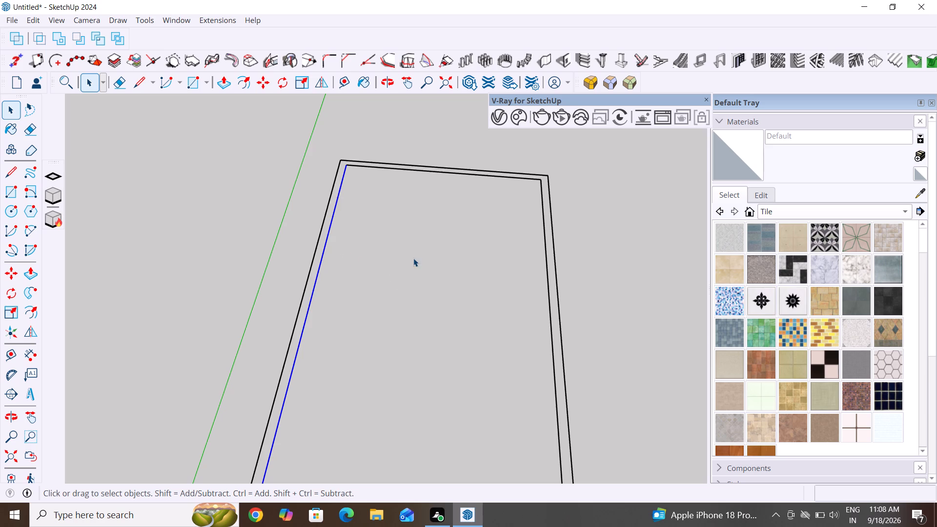
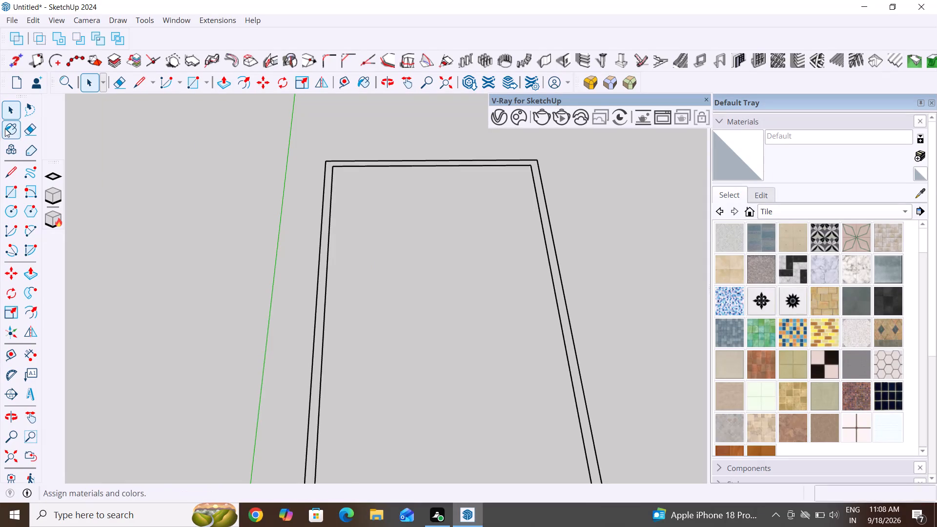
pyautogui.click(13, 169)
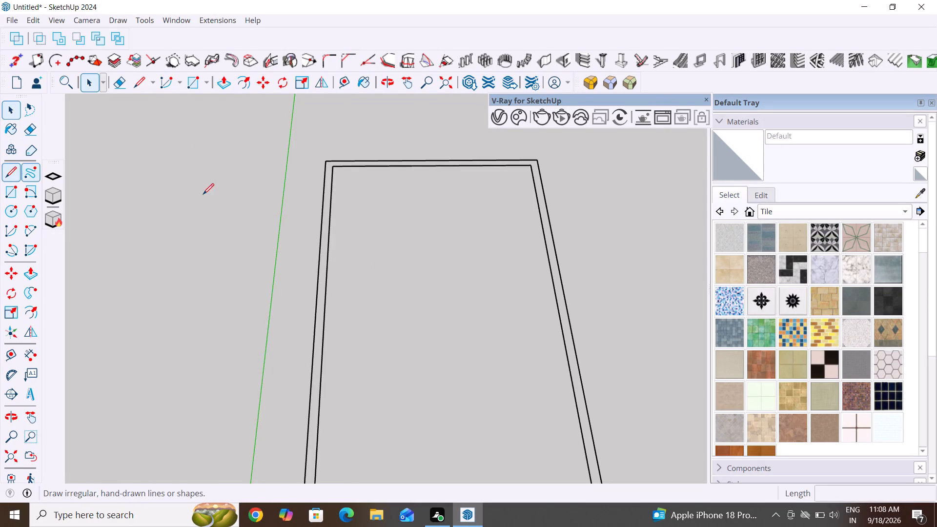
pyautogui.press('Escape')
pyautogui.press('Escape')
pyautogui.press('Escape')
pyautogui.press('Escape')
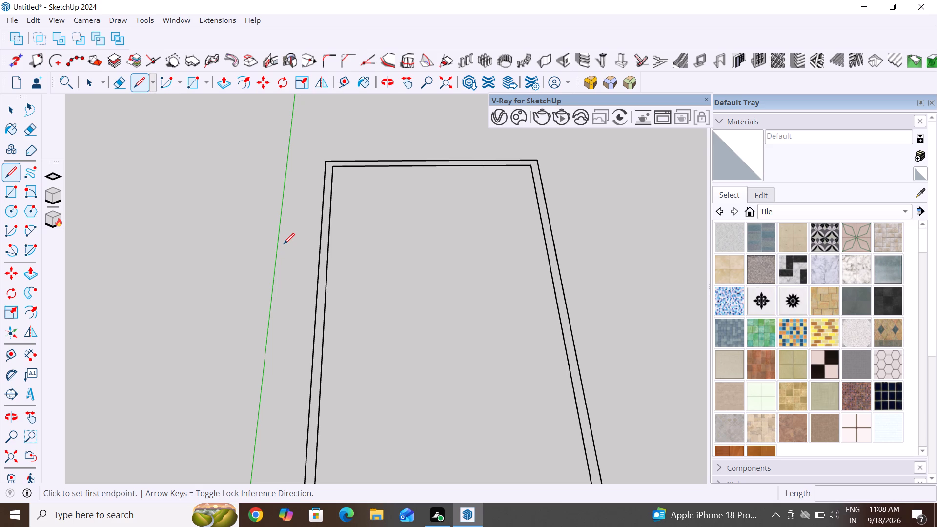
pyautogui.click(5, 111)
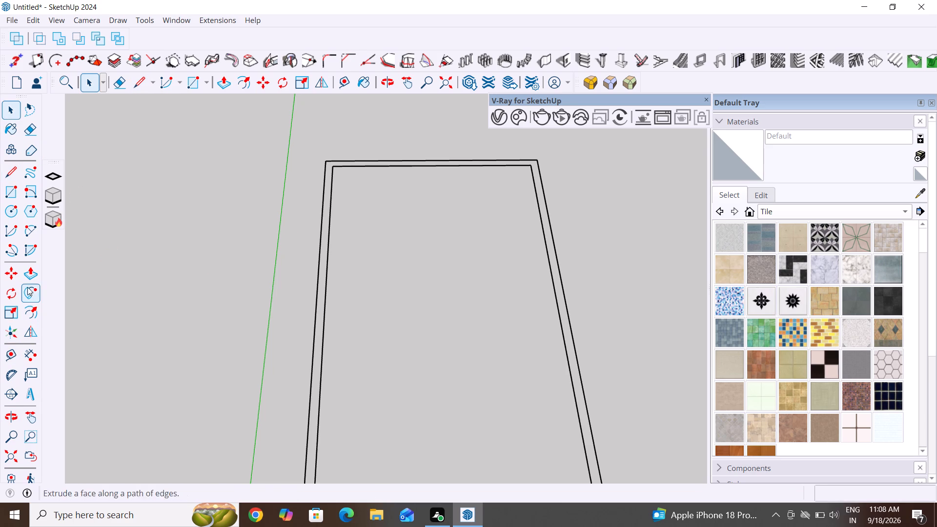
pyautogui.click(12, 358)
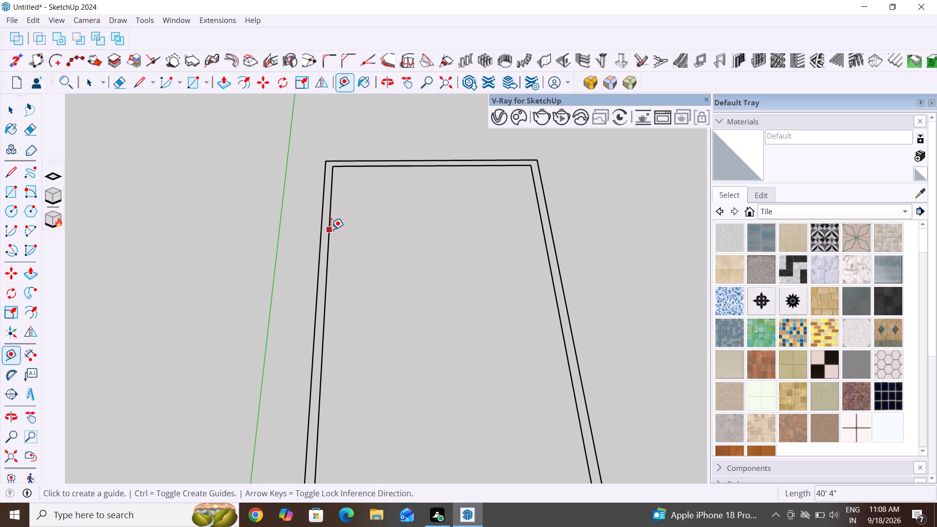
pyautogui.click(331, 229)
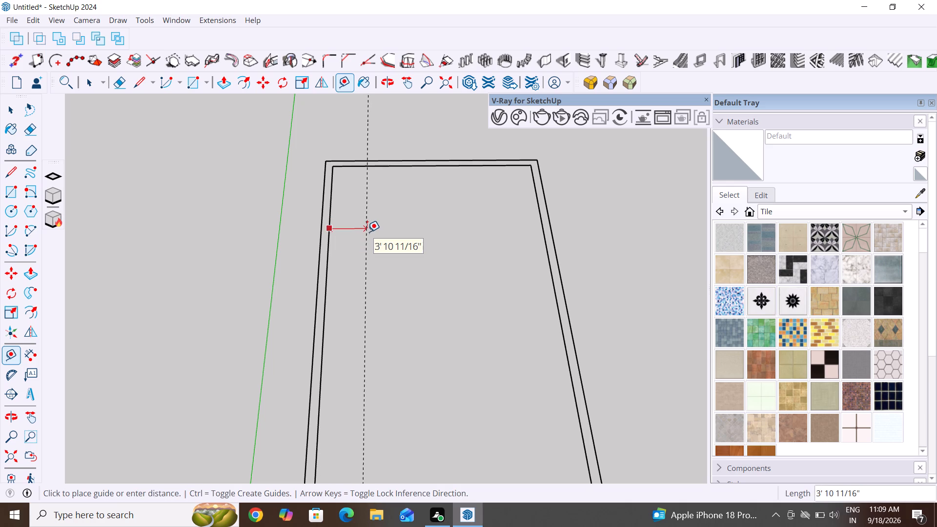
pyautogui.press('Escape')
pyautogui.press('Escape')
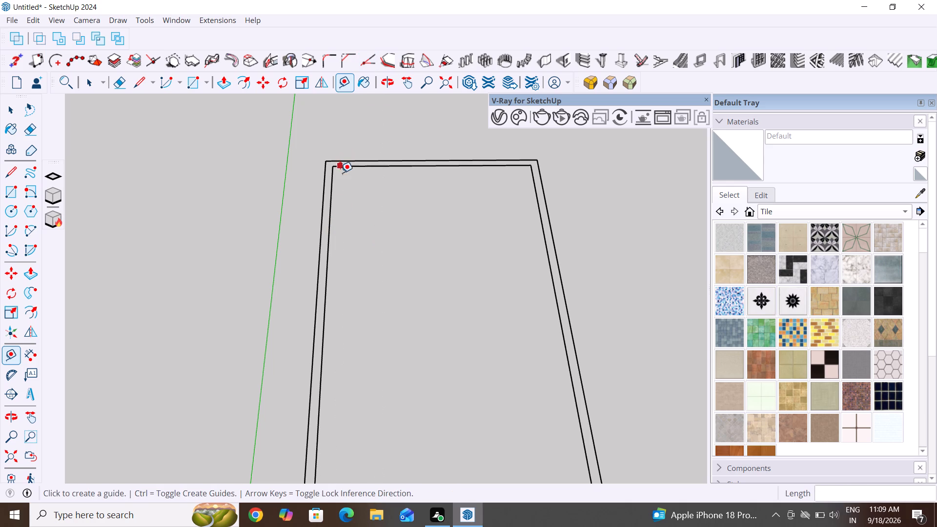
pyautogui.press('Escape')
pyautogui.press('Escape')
# Select all four edges of the inner rectangle and weld them into one continuous outline, leaving nothing selected.
pyautogui.click(14, 109)
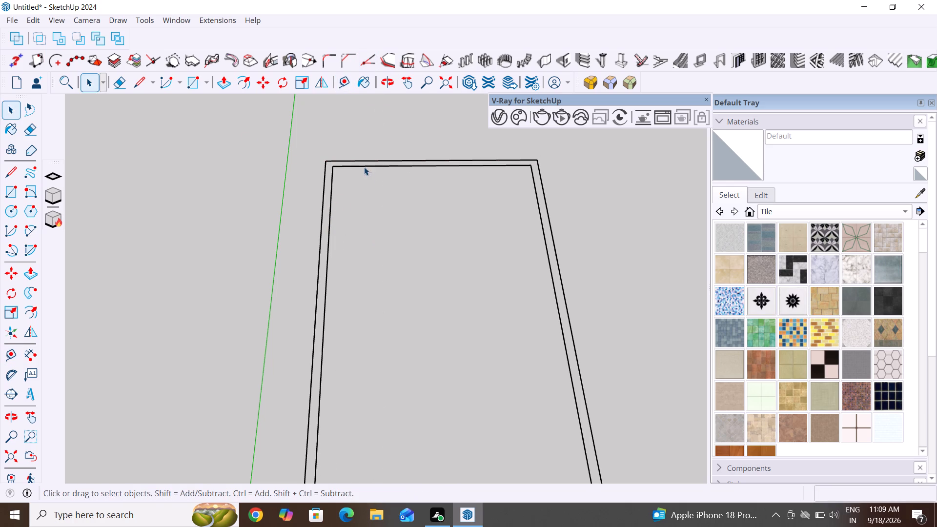
pyautogui.click(364, 167)
pyautogui.click(332, 202)
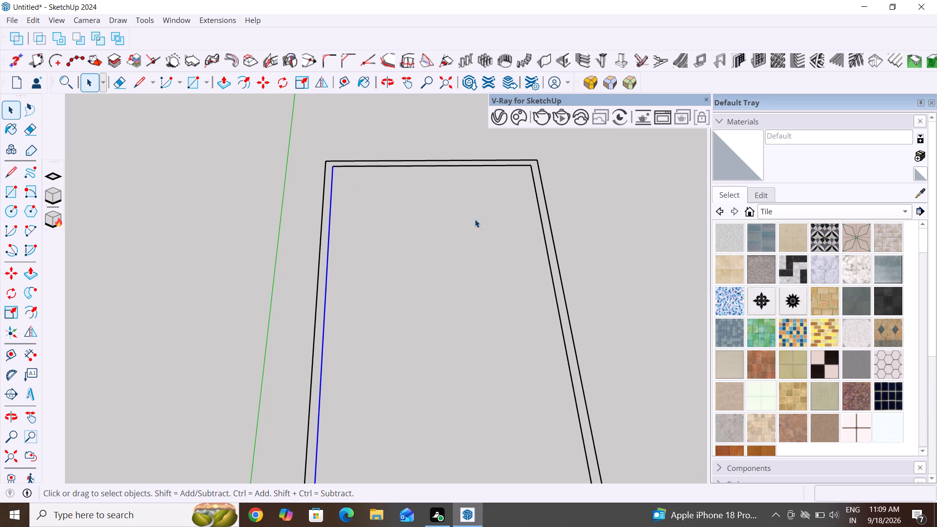
pyautogui.keyDown('shift'); pyautogui.click(394, 165); pyautogui.keyUp('shift')
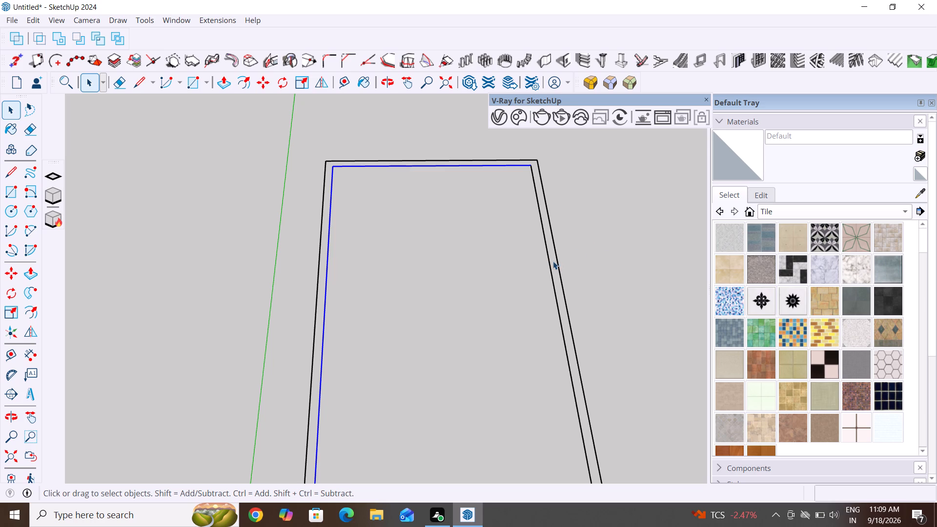
pyautogui.keyDown('shift'); pyautogui.click(551, 277); pyautogui.keyUp('shift')
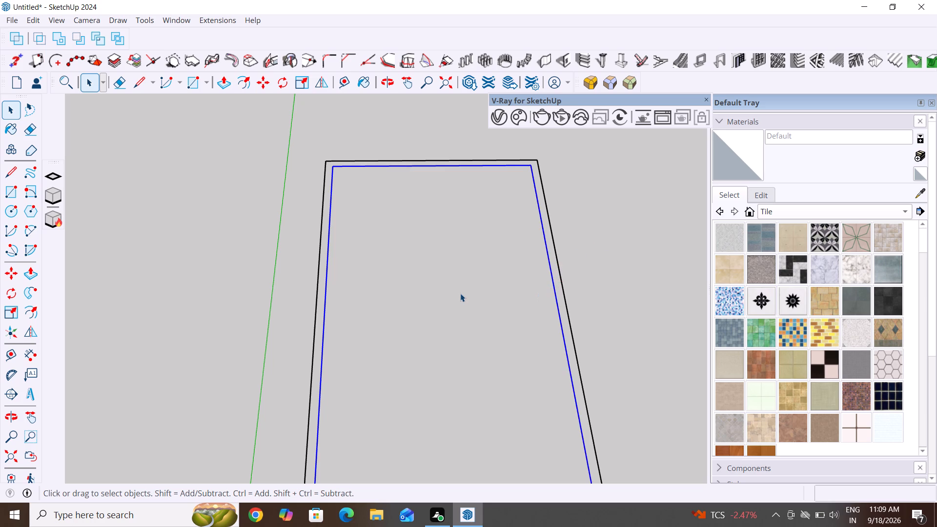
pyautogui.scroll(-3, 460, 293)
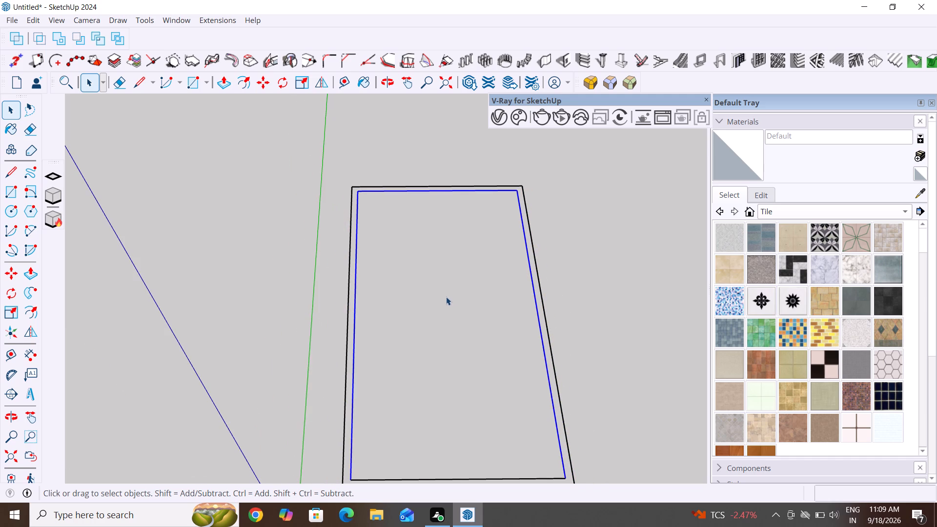
pyautogui.moveTo(440, 349); pyautogui.dragTo(420, 276, button='middle')
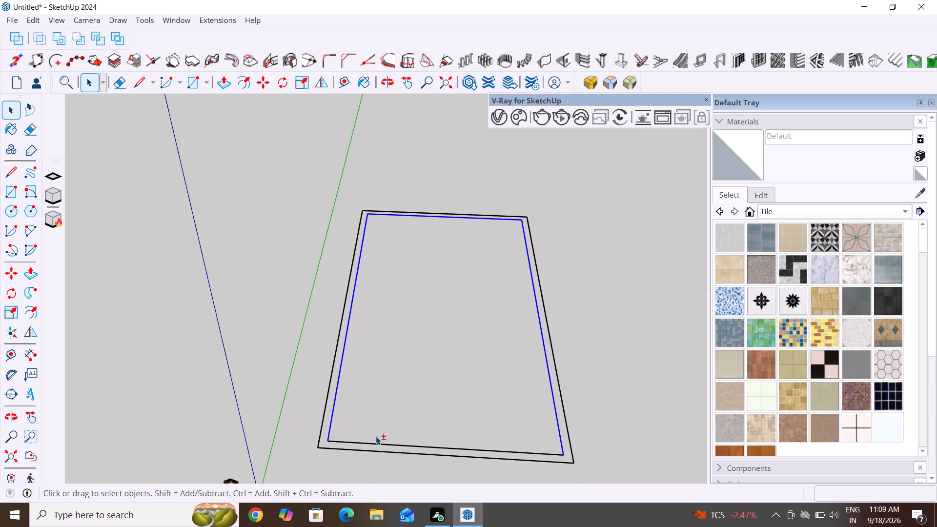
pyautogui.keyDown('shift'); pyautogui.click(393, 444); pyautogui.keyUp('shift')
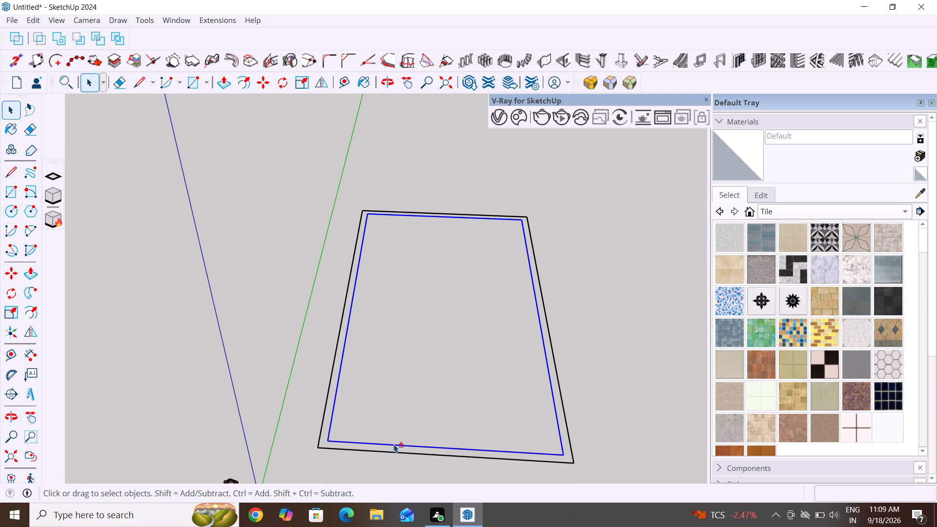
pyautogui.rightClick(393, 444)
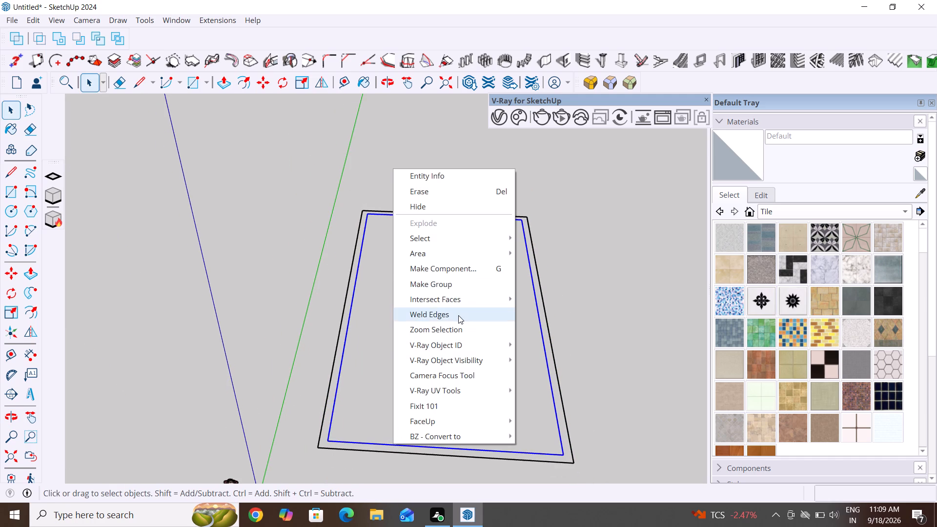
pyautogui.click(458, 315)
pyautogui.scroll(-3, 396, 380)
pyautogui.press('Escape')
pyautogui.press('Escape')
pyautogui.moveTo(414, 371); pyautogui.dragTo(435, 385, button='middle')
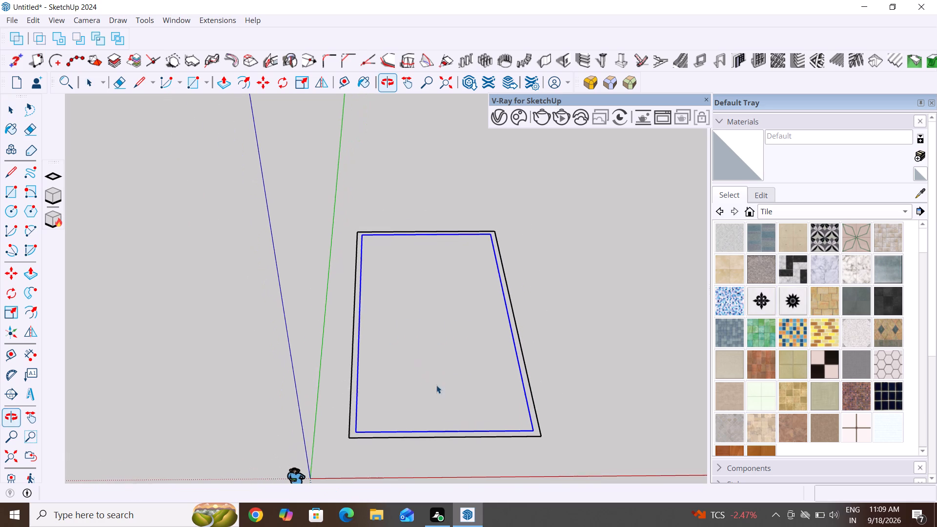
pyautogui.press('Escape')
pyautogui.doubleClick(550, 288)
pyautogui.press('Escape')
pyautogui.press('Escape')
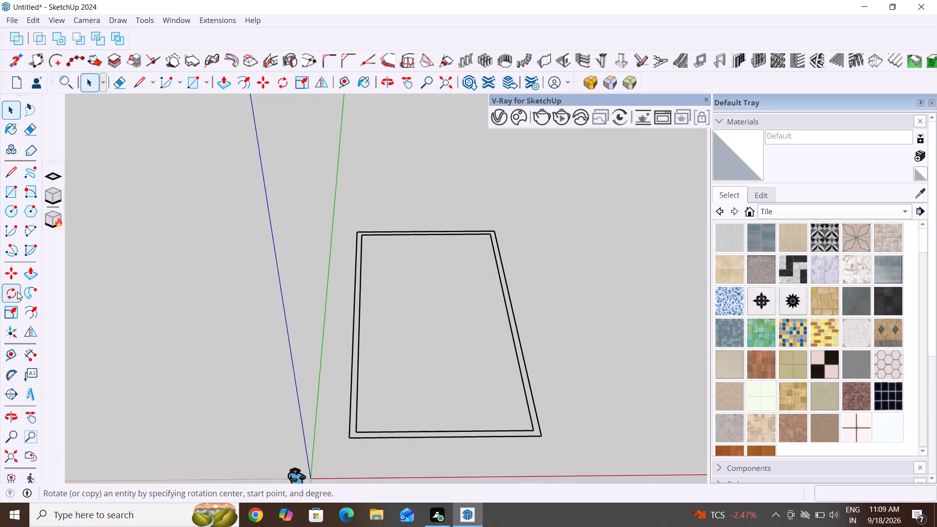
# Place a guide parallel to the inner rectangle's long edge nearest the green axis, 10' toward the interior.
pyautogui.click(8, 357)
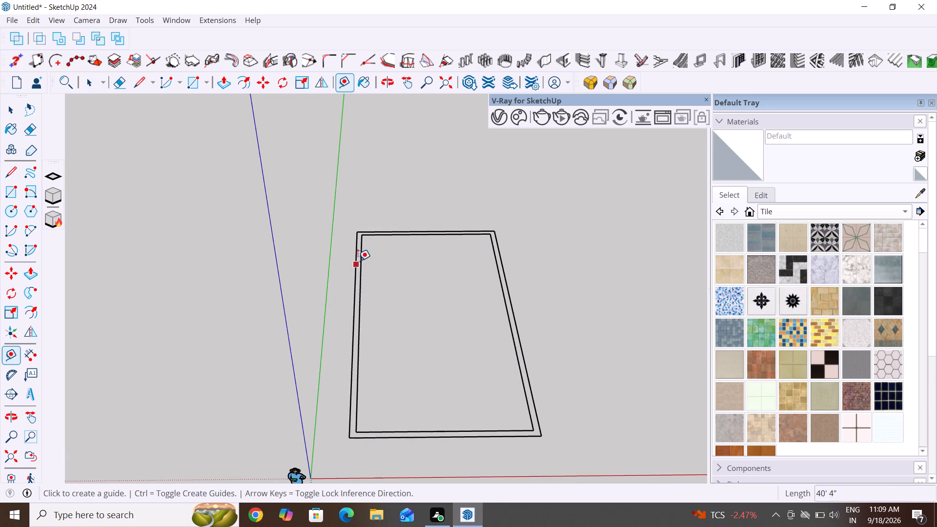
pyautogui.scroll(4, 392, 215)
pyautogui.moveTo(399, 221); pyautogui.dragTo(376, 336, button='middle')
pyautogui.scroll(2, 370, 275)
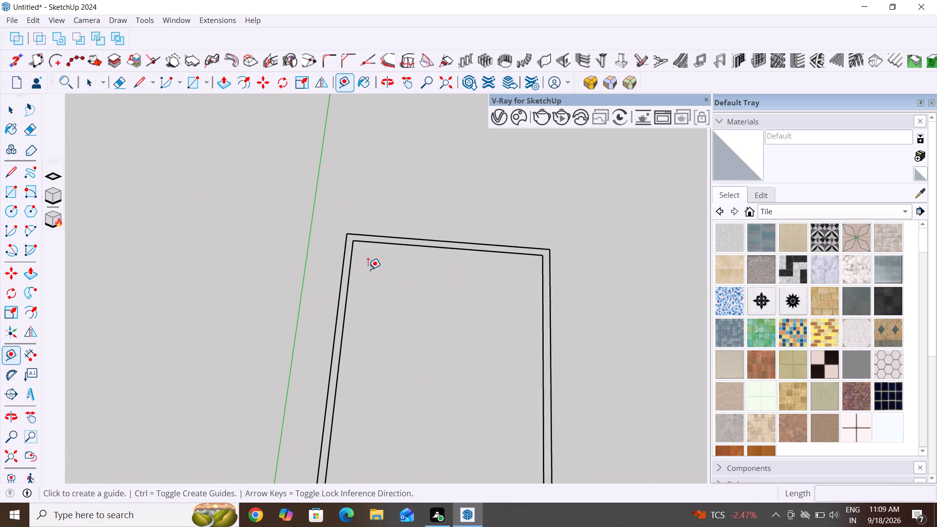
pyautogui.scroll(1, 368, 269)
pyautogui.click(346, 284)
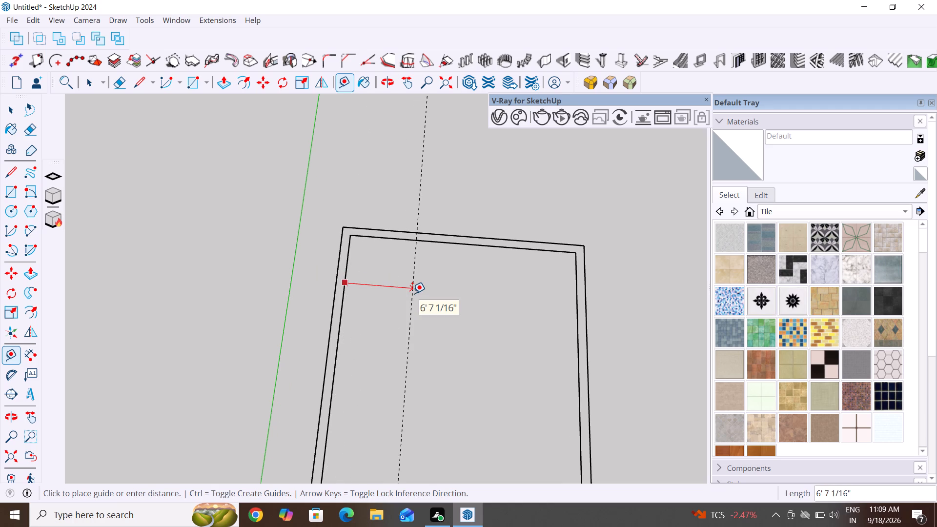
pyautogui.write('10')
pyautogui.press("'")
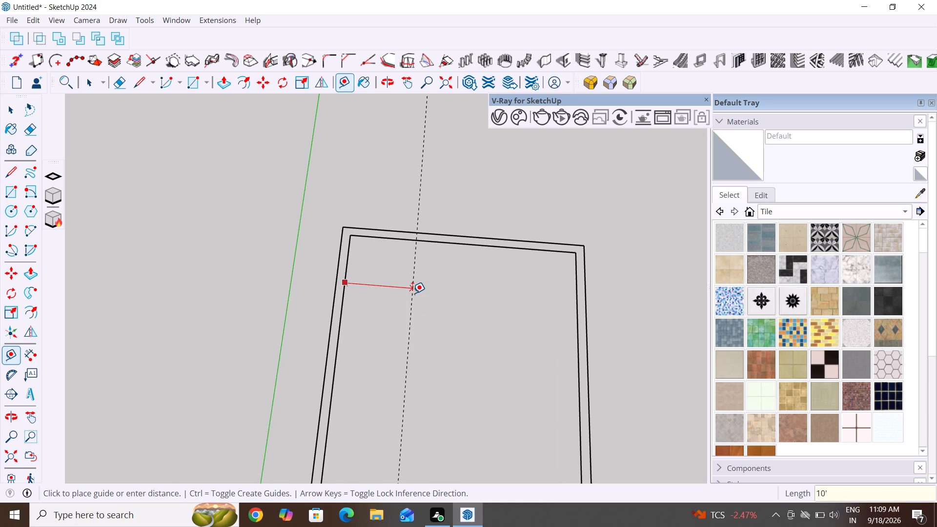
pyautogui.press('Return')
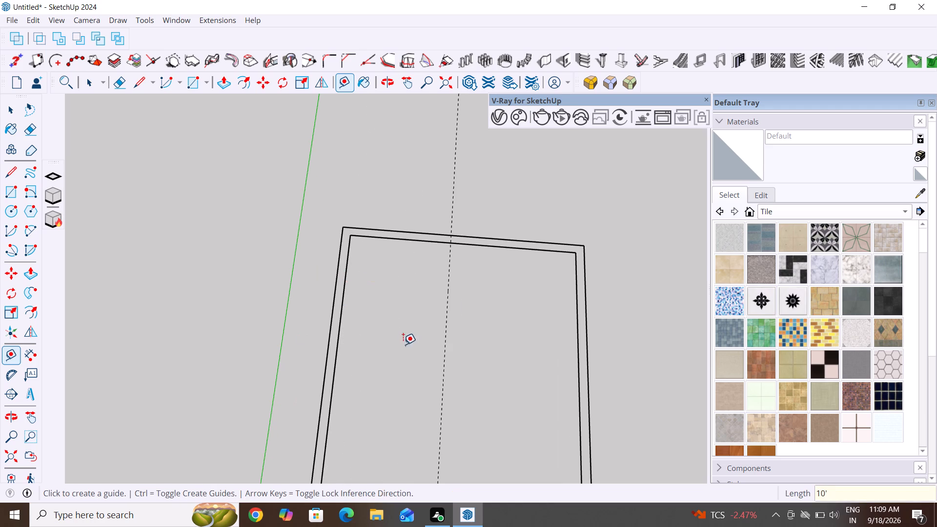
# Place a second parallel guide 5" from the existing guide, on its side away from the green axis.
pyautogui.scroll(-3, 399, 348)
pyautogui.moveTo(400, 372); pyautogui.dragTo(482, 343, button='middle')
pyautogui.scroll(2, 465, 362)
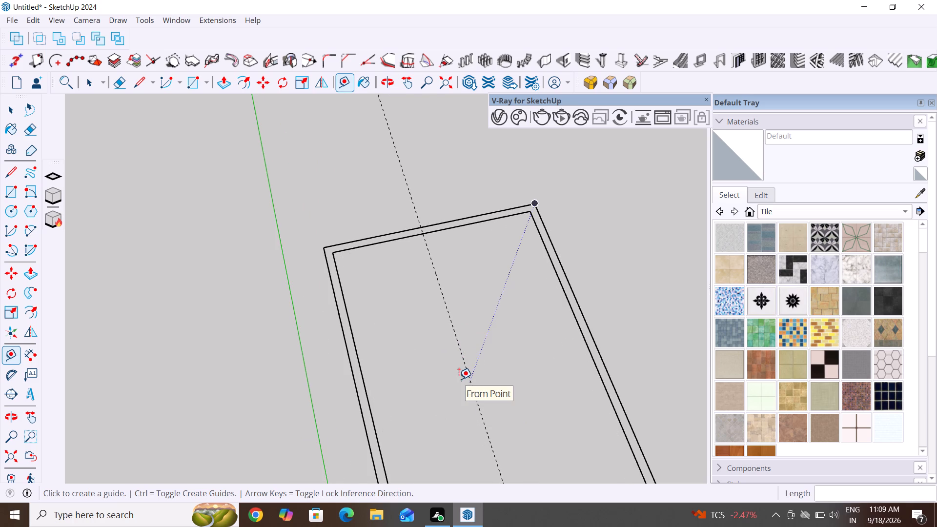
pyautogui.press('Escape')
pyautogui.press('Escape')
pyautogui.press('Escape')
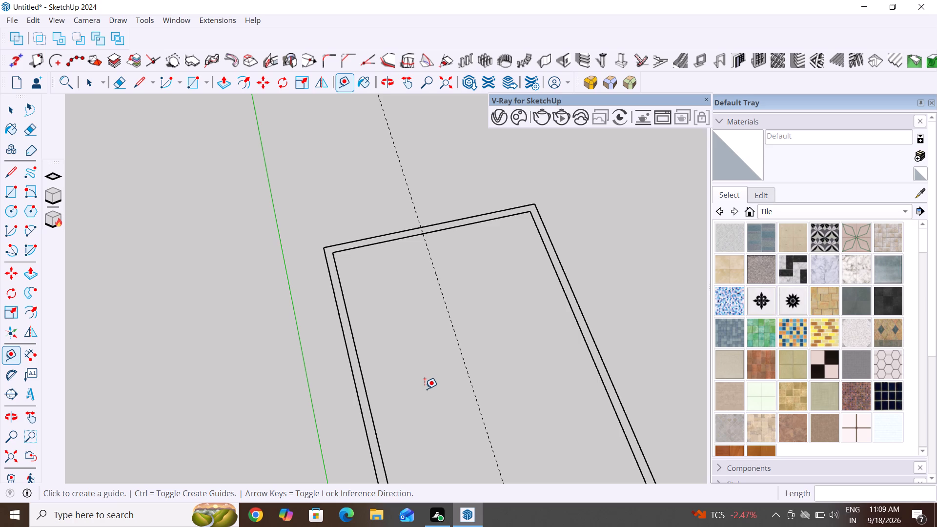
pyautogui.press('Escape')
pyautogui.press('Escape')
pyautogui.press('Escape')
pyautogui.click(11, 351)
pyautogui.click(450, 314)
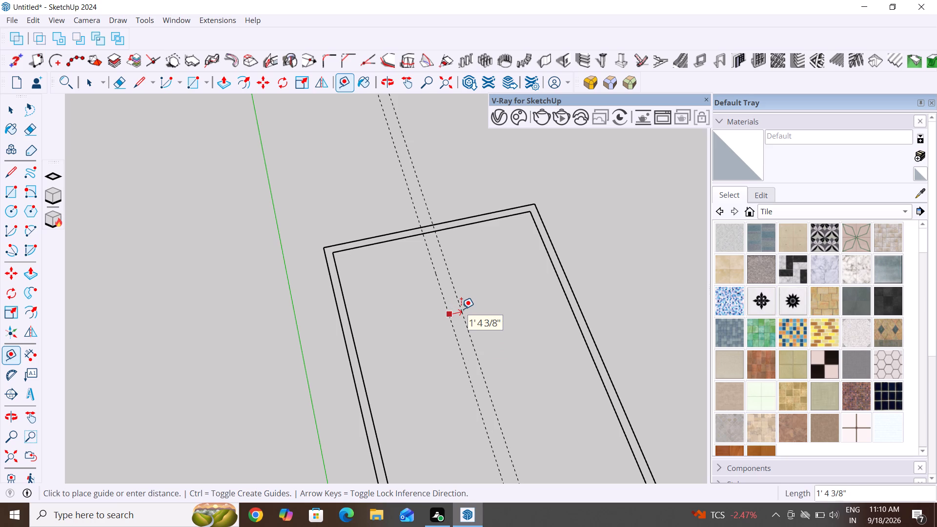
pyautogui.write('5"')
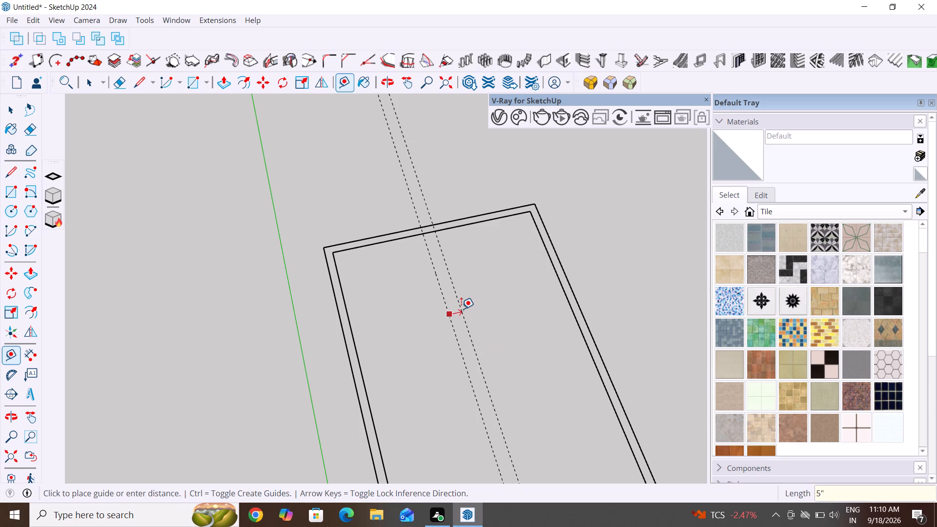
pyautogui.press('Return')
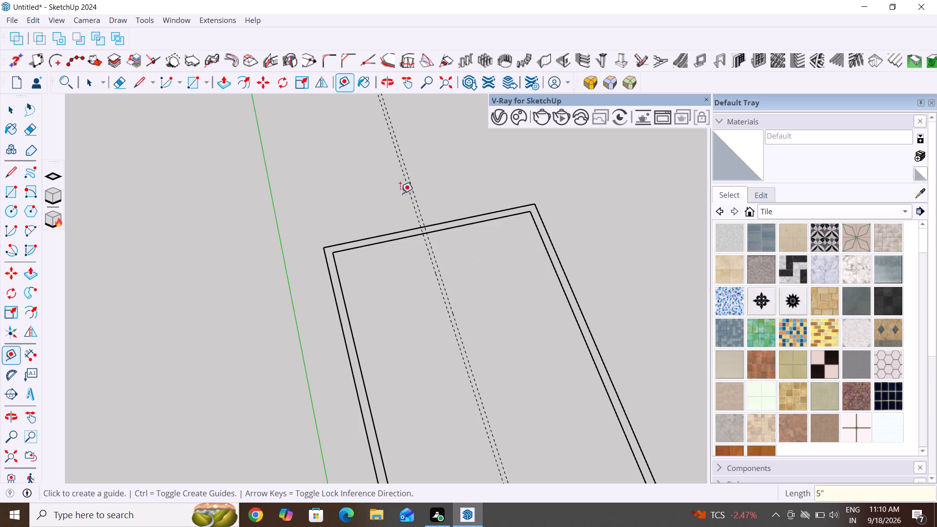
# Check the distance along the inner far short edge from the corner farthest from the green axis to the nearer guide, without keeping a dimension.
pyautogui.click(14, 113)
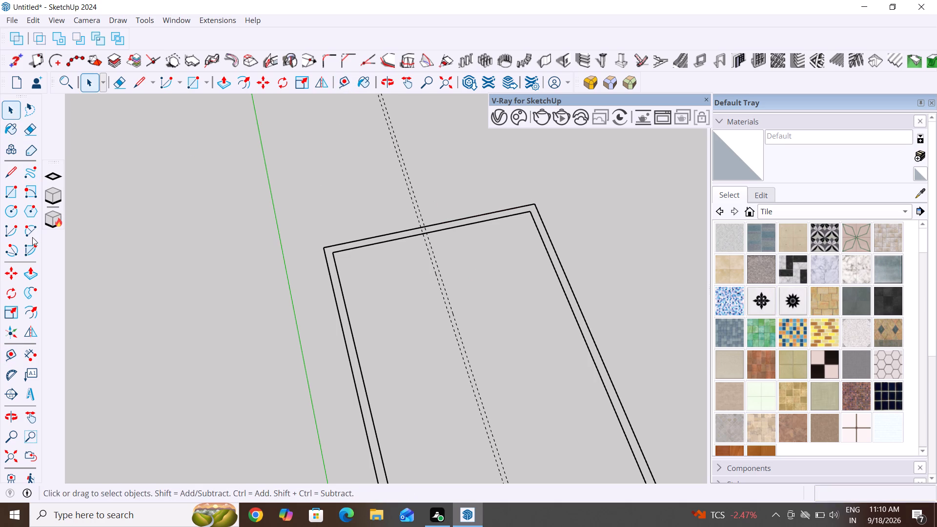
pyautogui.click(36, 354)
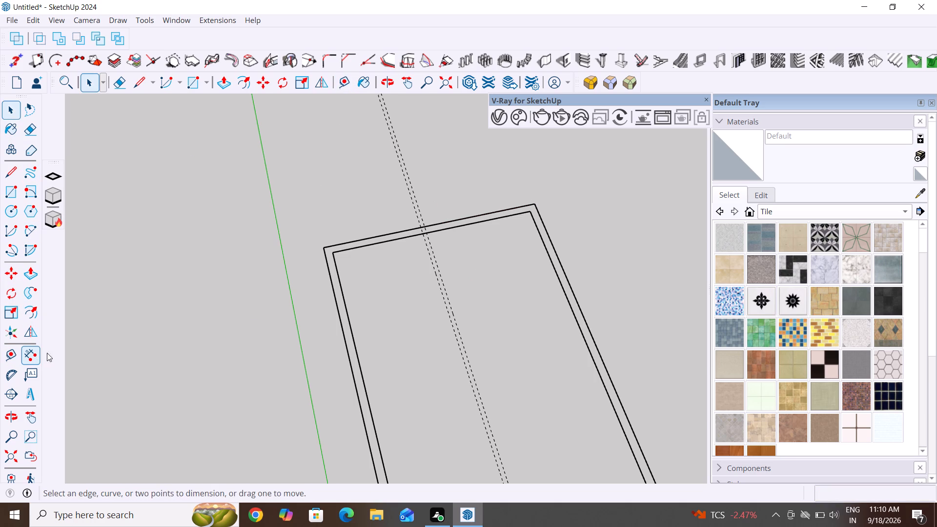
pyautogui.scroll(3, 512, 202)
pyautogui.click(533, 214)
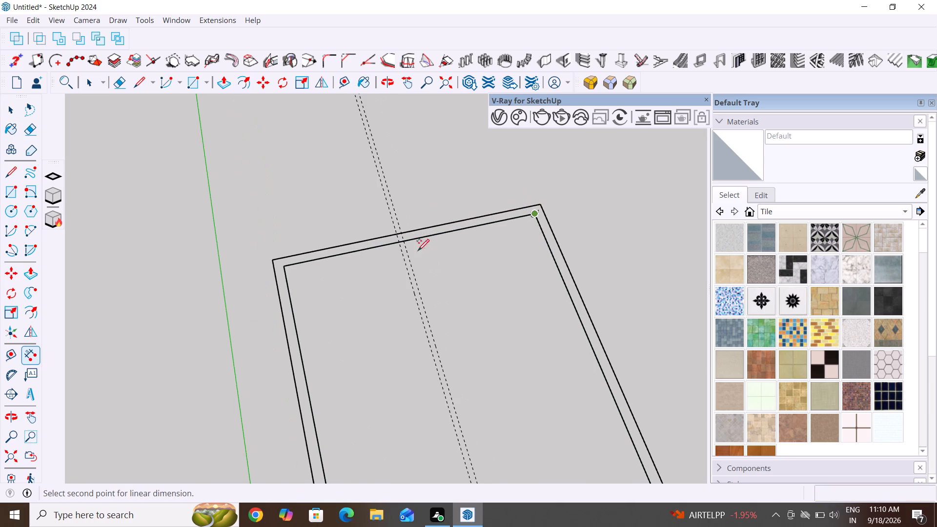
pyautogui.click(407, 242)
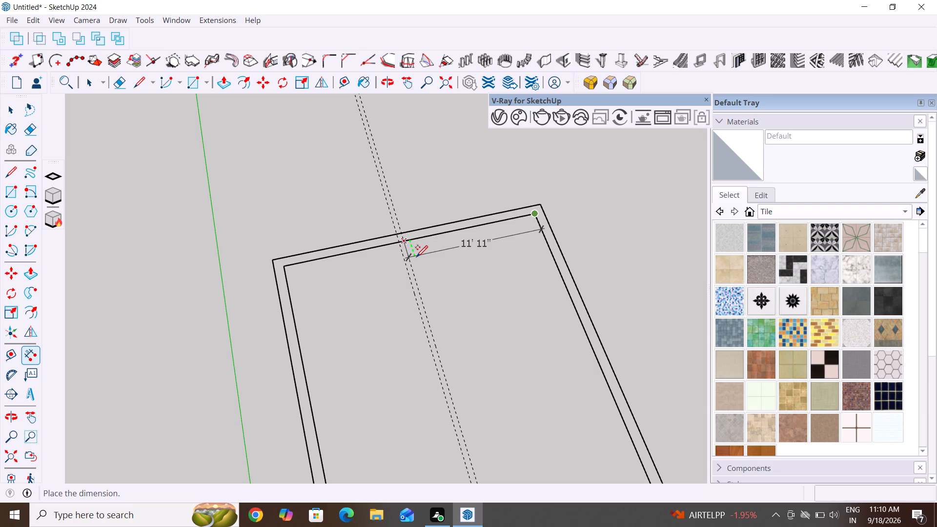
pyautogui.moveTo(463, 281); pyautogui.dragTo(319, 262, button='middle')
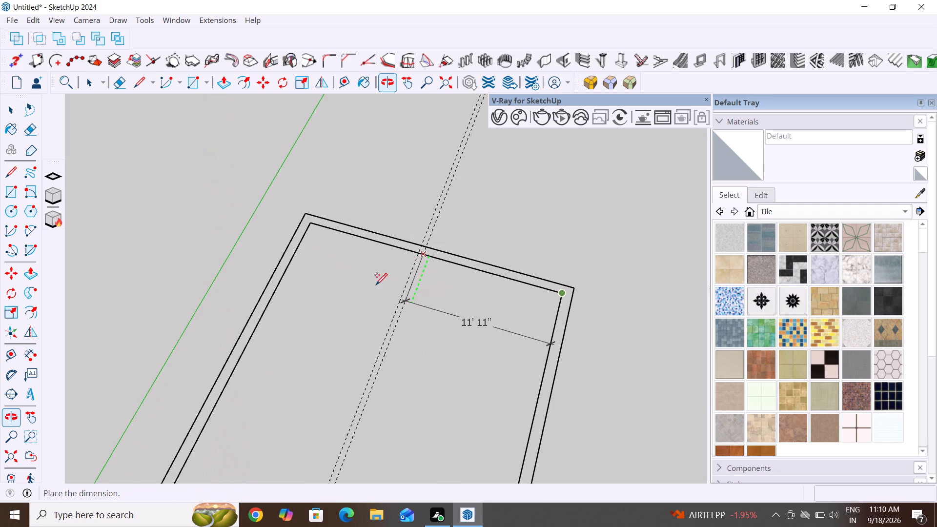
pyautogui.press('space')
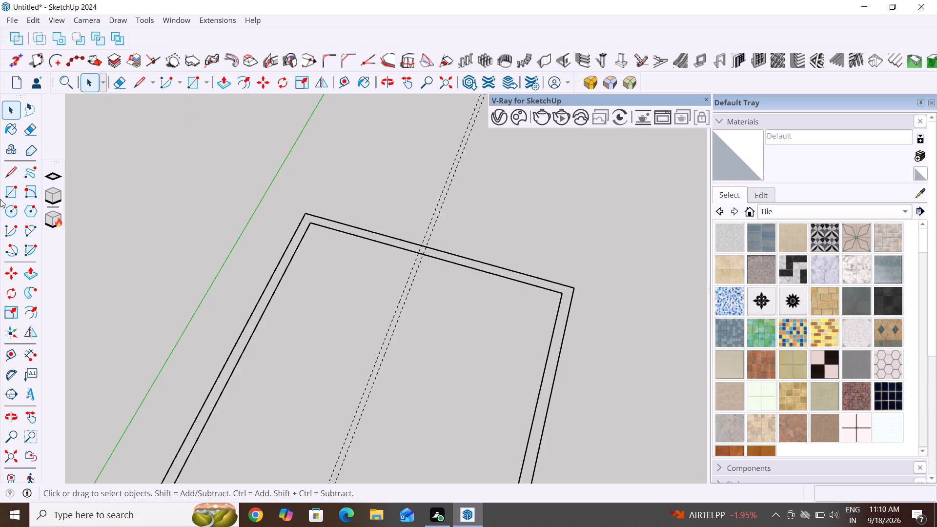
# Check the distance along the inner far short edge from the corner nearest the green axis to the nearer guide, without keeping a dimension.
pyautogui.click(25, 351)
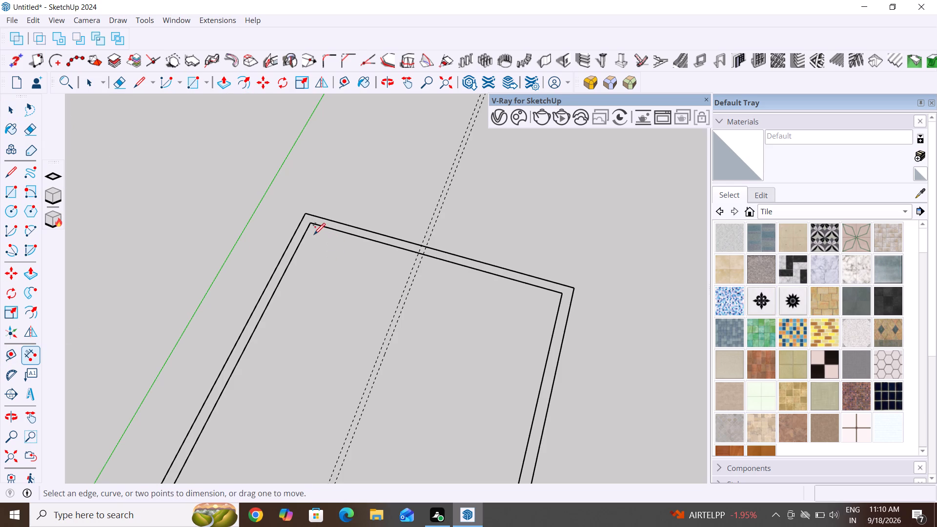
pyautogui.click(310, 223)
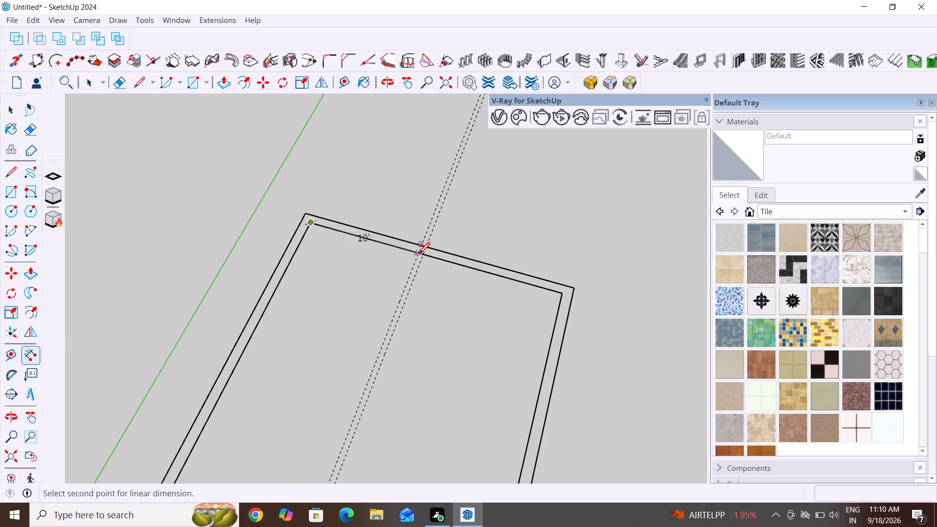
pyautogui.click(419, 253)
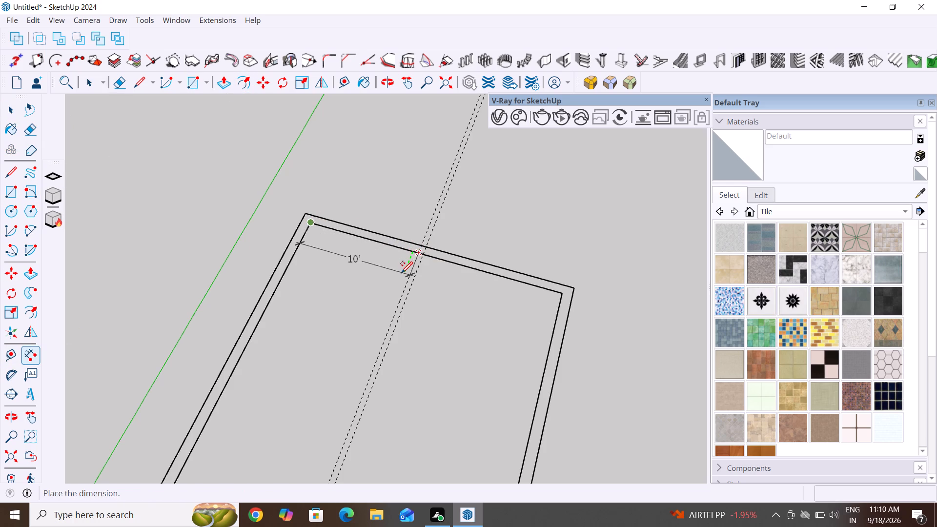
pyautogui.press('Escape')
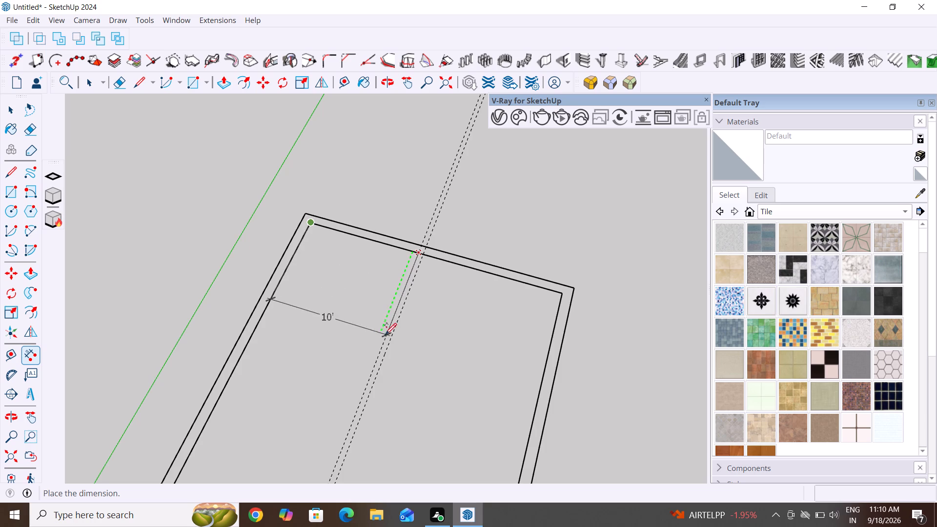
pyautogui.press('Escape')
pyautogui.scroll(-2, 438, 352)
pyautogui.moveTo(455, 365); pyautogui.dragTo(576, 289, button='middle')
pyautogui.press('Escape')
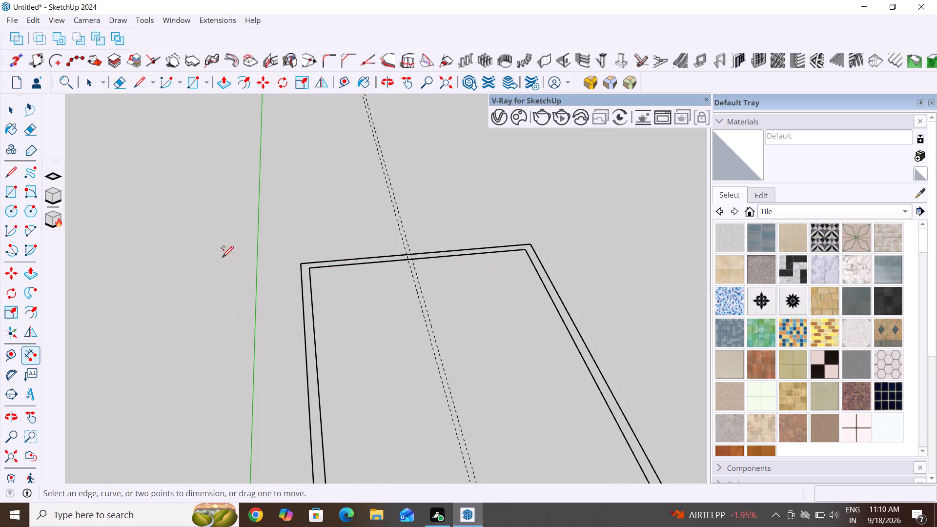
pyautogui.press('Escape')
# Delete the welded inner rectangle outline, keeping the outer rectangle and both guides.
pyautogui.click(14, 108)
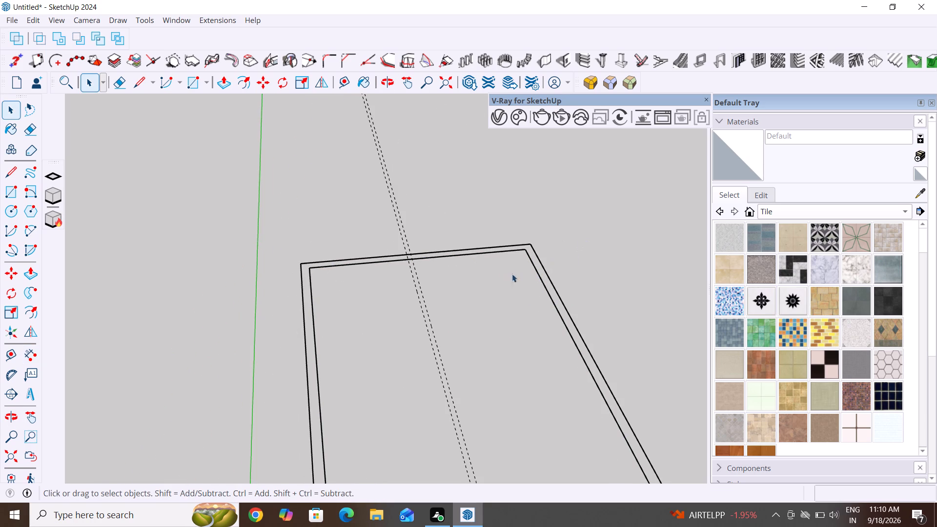
pyautogui.click(537, 274)
pyautogui.press('Delete')
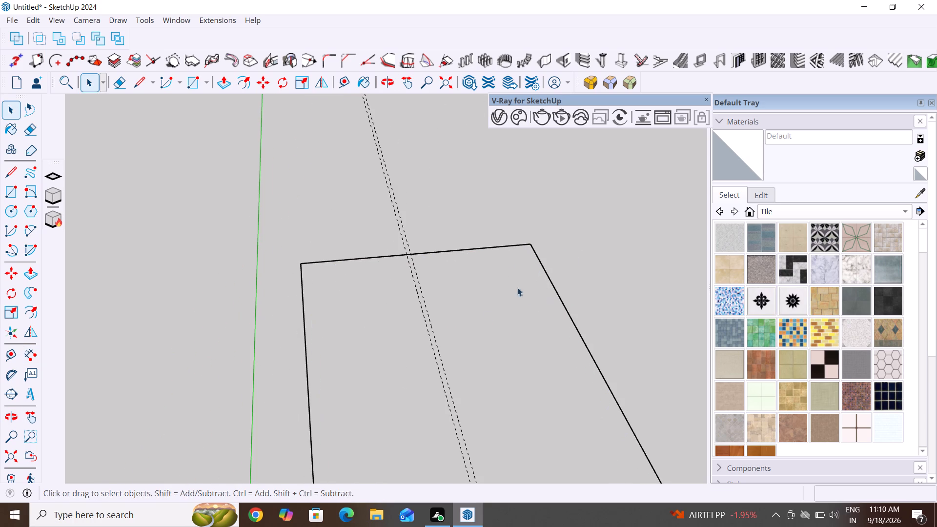
pyautogui.press('Escape')
pyautogui.press('Escape')
pyautogui.press('Escape')
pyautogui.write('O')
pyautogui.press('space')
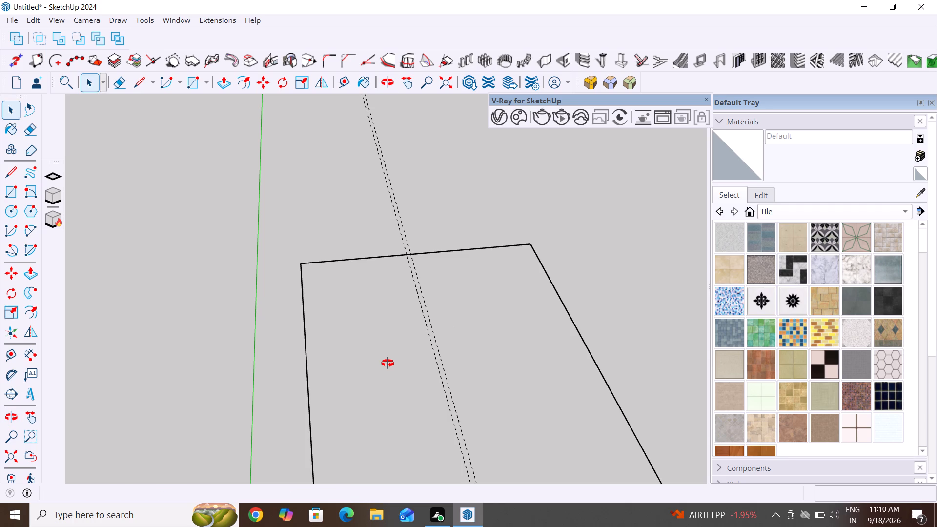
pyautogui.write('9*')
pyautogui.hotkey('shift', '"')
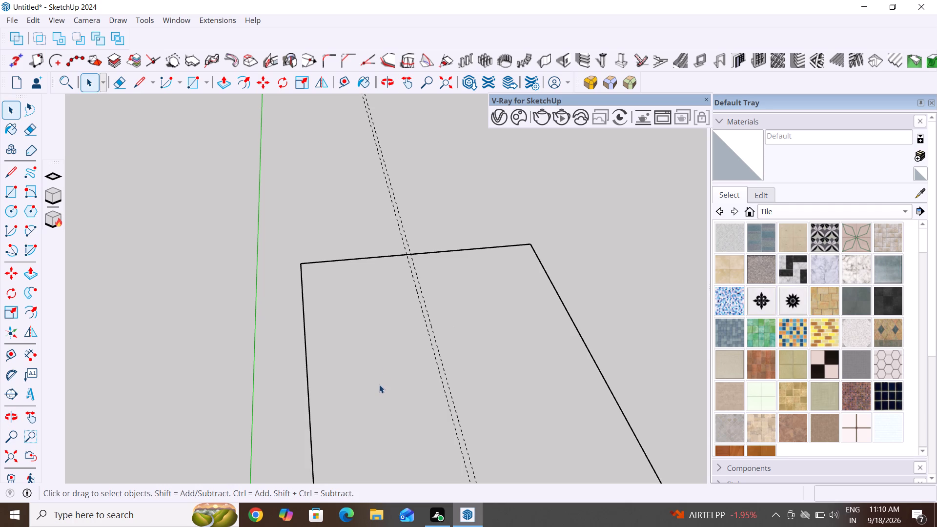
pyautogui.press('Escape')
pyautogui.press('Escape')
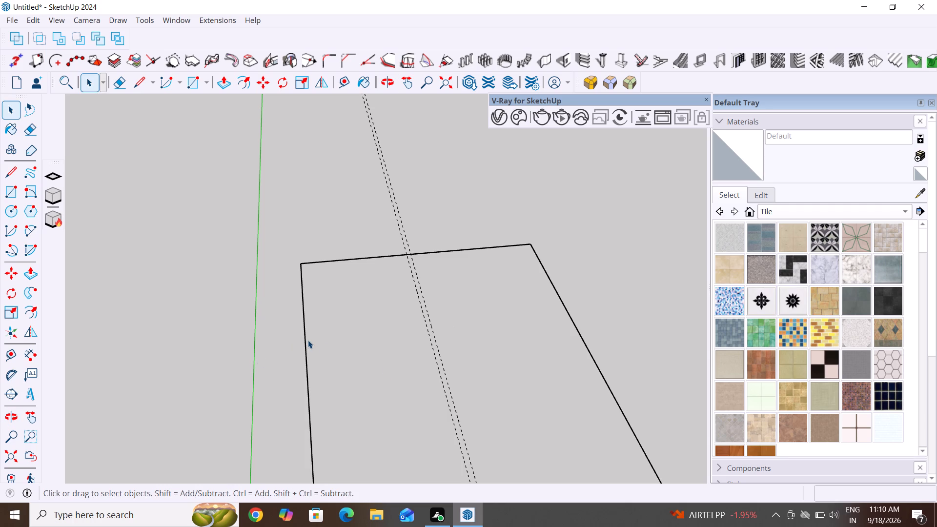
# Offset the whole outer rectangle outline 9" inward and leave nothing selected.
pyautogui.write('F')
pyautogui.press('space')
pyautogui.click(303, 340)
pyautogui.click(304, 347)
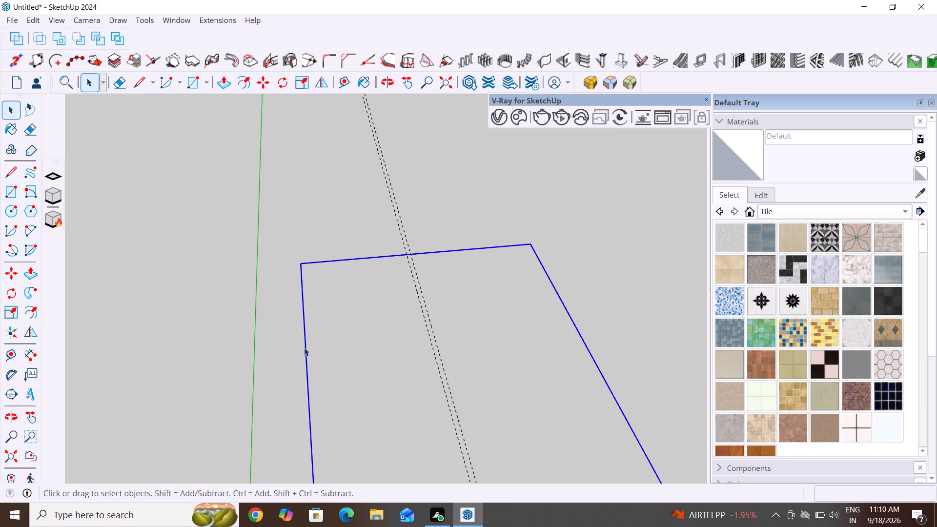
pyautogui.press('f')
pyautogui.click(307, 342)
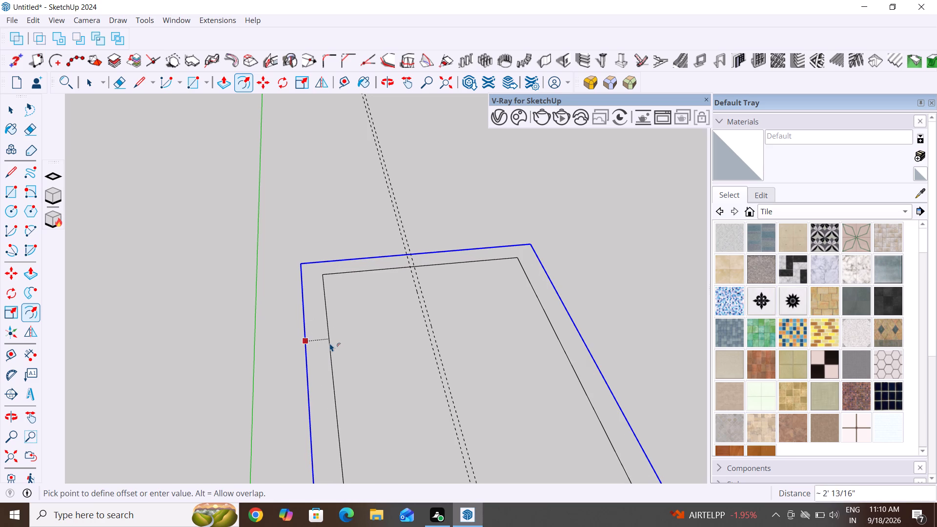
pyautogui.write('9"')
pyautogui.press('Return')
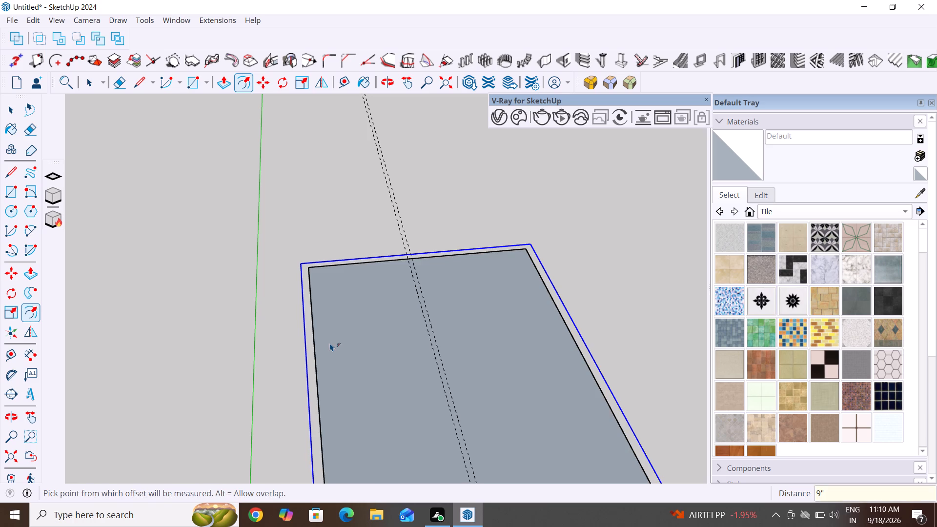
pyautogui.press('Escape')
pyautogui.press('Escape')
pyautogui.press('Escape')
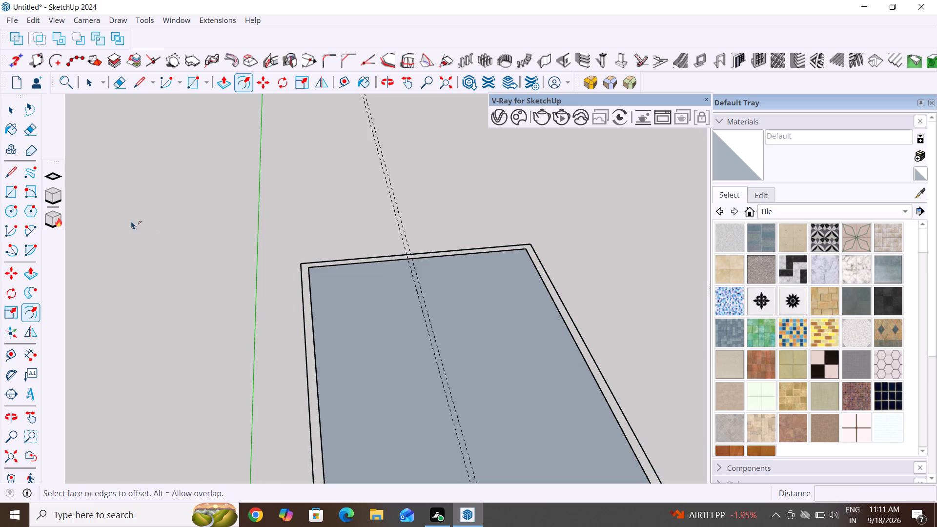
# Delete the face enclosed by the inner rectangle, keeping its edges.
pyautogui.click(14, 112)
pyautogui.click(364, 378)
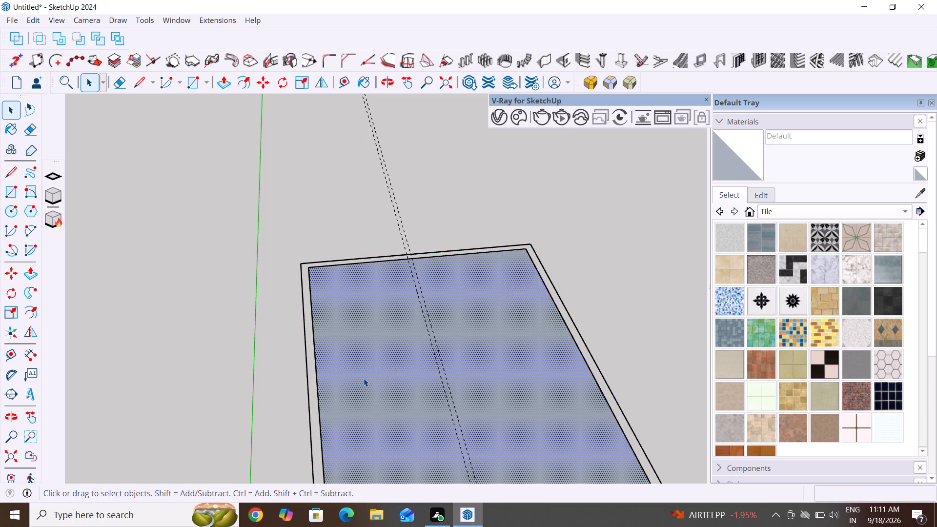
pyautogui.press('Delete')
pyautogui.press('Escape')
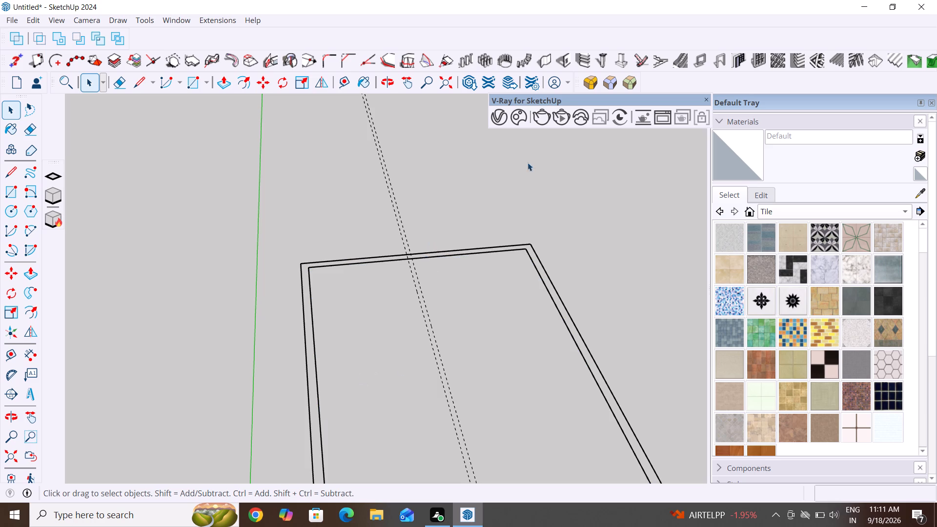
pyautogui.press('Escape')
# Delete both parallel guides running through the floor plan.
pyautogui.moveTo(440, 301); pyautogui.dragTo(409, 361)
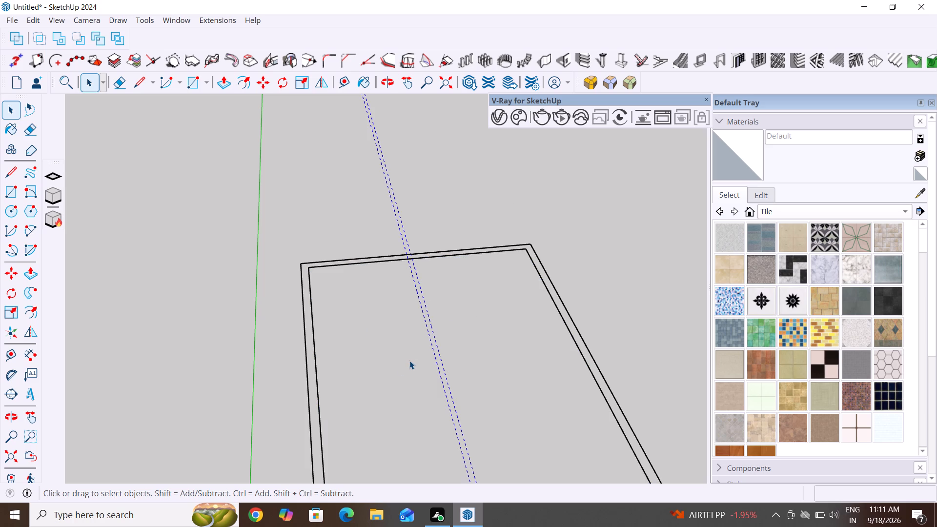
pyautogui.press('Delete')
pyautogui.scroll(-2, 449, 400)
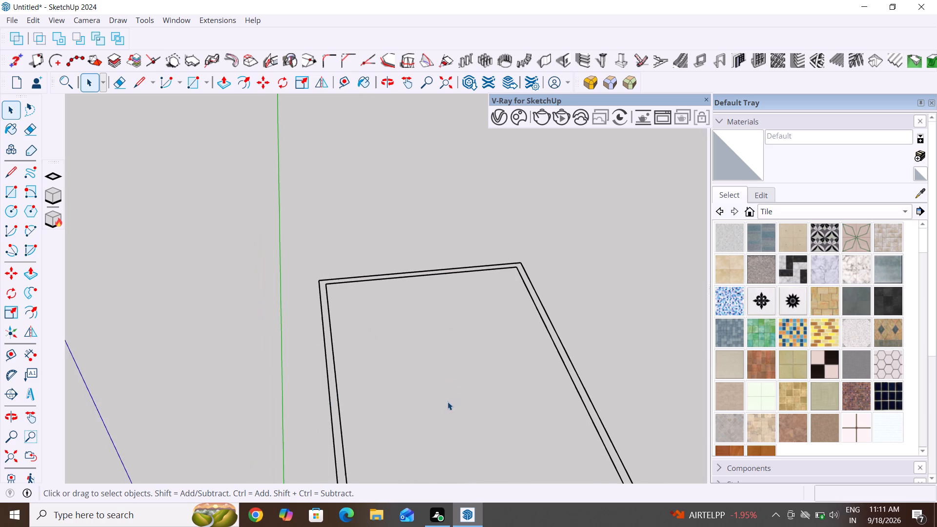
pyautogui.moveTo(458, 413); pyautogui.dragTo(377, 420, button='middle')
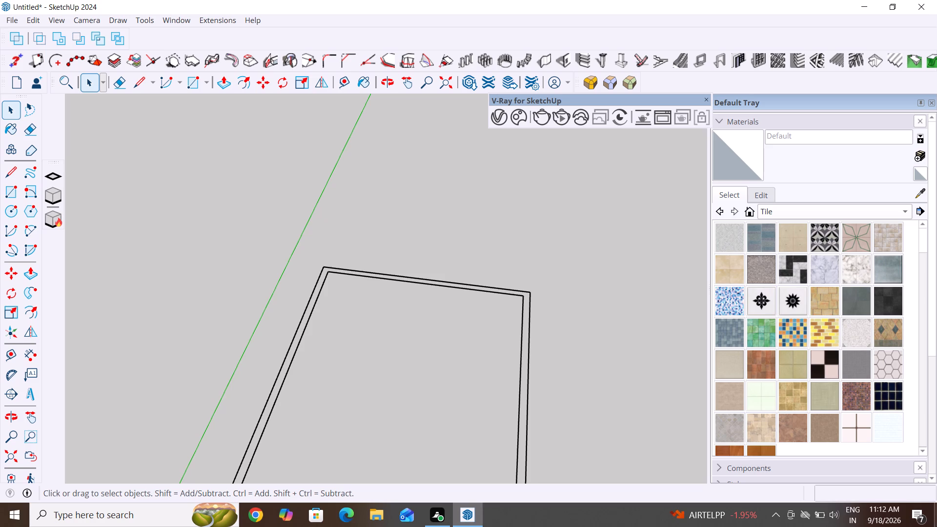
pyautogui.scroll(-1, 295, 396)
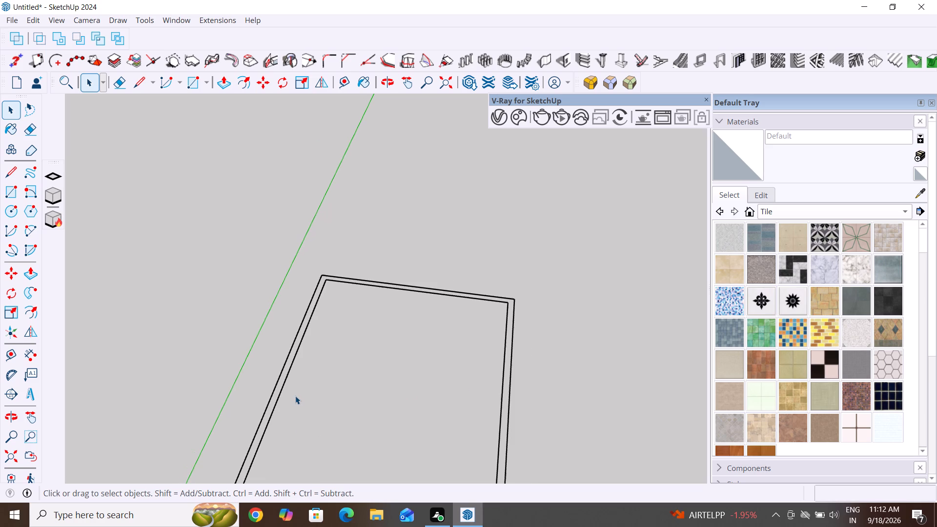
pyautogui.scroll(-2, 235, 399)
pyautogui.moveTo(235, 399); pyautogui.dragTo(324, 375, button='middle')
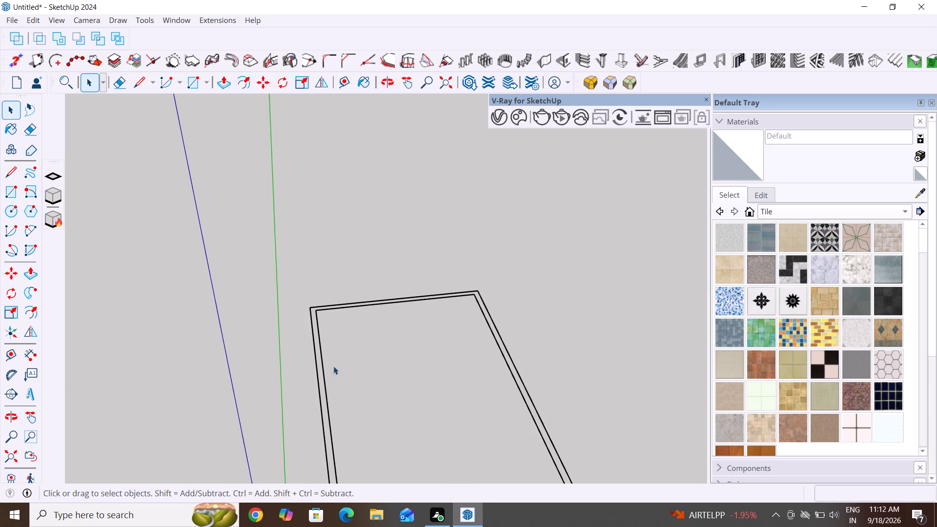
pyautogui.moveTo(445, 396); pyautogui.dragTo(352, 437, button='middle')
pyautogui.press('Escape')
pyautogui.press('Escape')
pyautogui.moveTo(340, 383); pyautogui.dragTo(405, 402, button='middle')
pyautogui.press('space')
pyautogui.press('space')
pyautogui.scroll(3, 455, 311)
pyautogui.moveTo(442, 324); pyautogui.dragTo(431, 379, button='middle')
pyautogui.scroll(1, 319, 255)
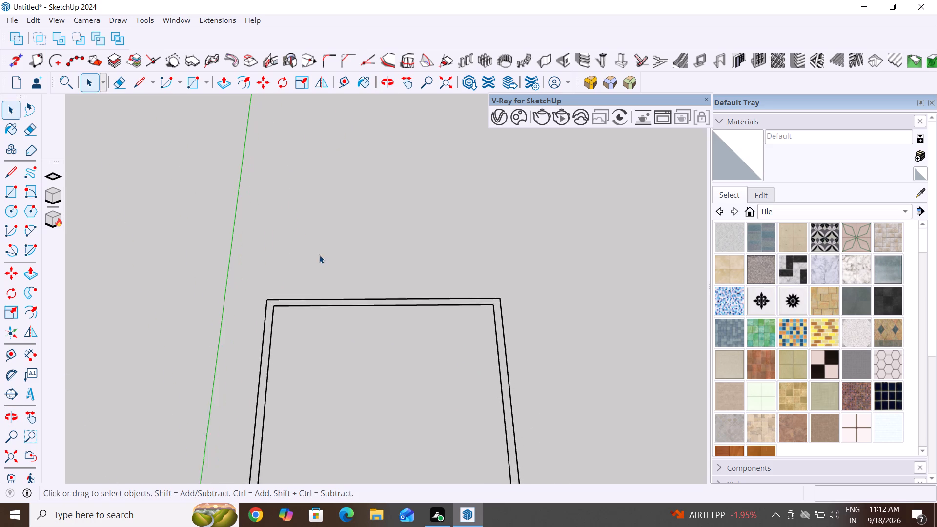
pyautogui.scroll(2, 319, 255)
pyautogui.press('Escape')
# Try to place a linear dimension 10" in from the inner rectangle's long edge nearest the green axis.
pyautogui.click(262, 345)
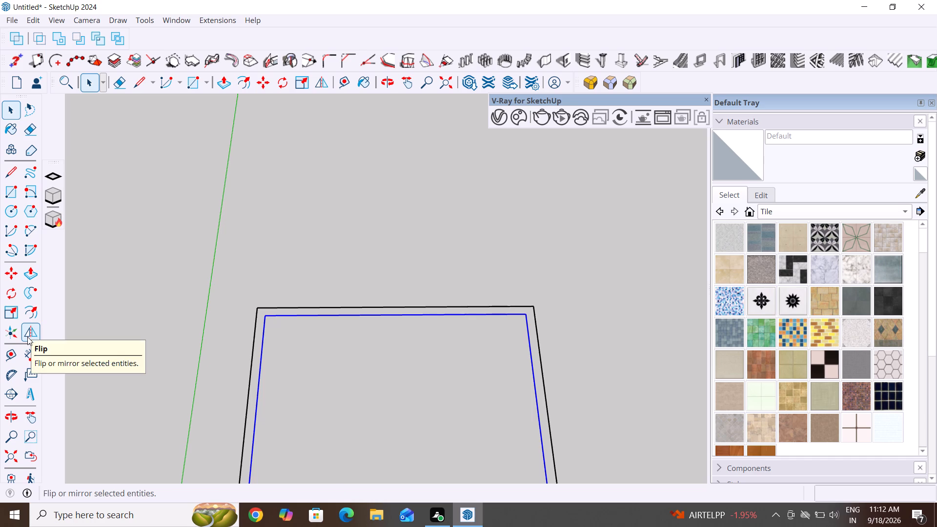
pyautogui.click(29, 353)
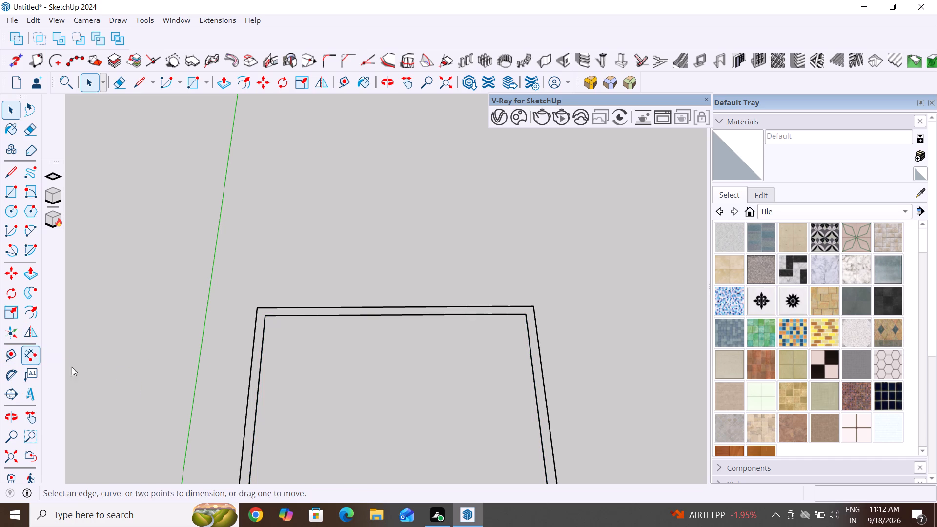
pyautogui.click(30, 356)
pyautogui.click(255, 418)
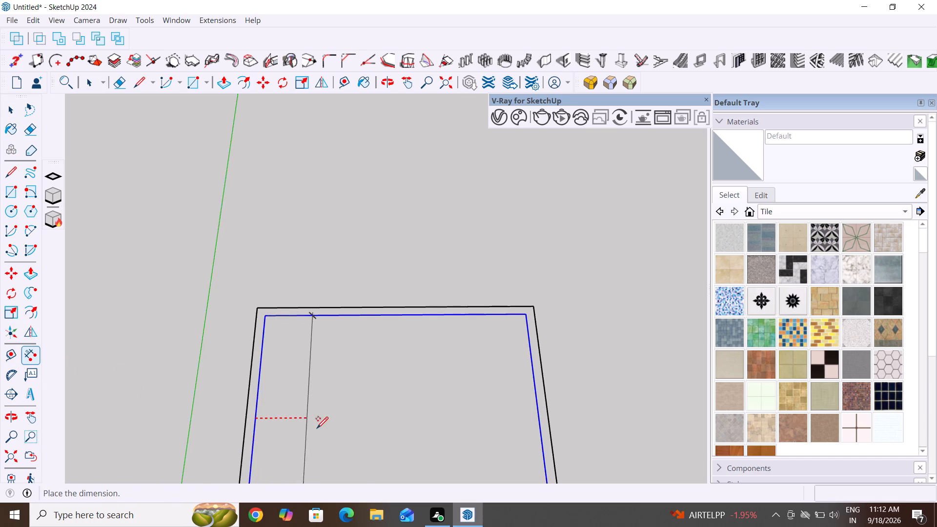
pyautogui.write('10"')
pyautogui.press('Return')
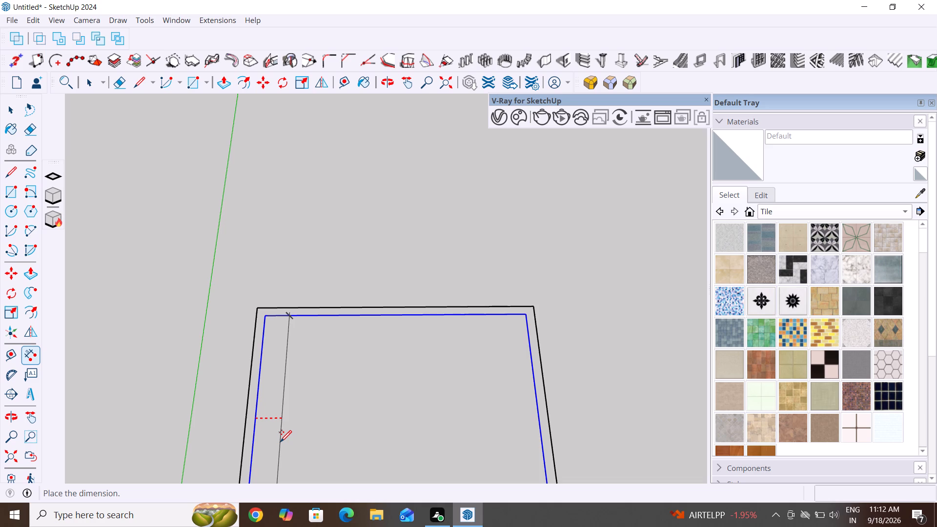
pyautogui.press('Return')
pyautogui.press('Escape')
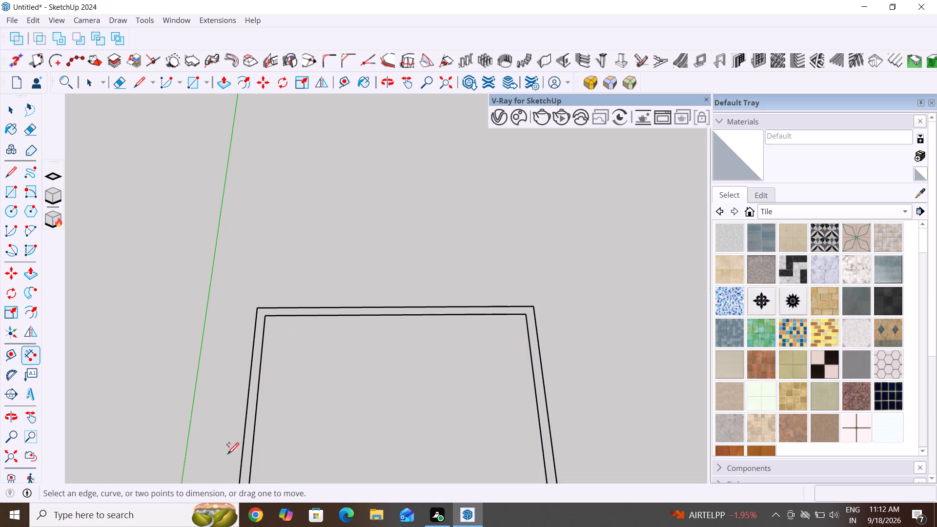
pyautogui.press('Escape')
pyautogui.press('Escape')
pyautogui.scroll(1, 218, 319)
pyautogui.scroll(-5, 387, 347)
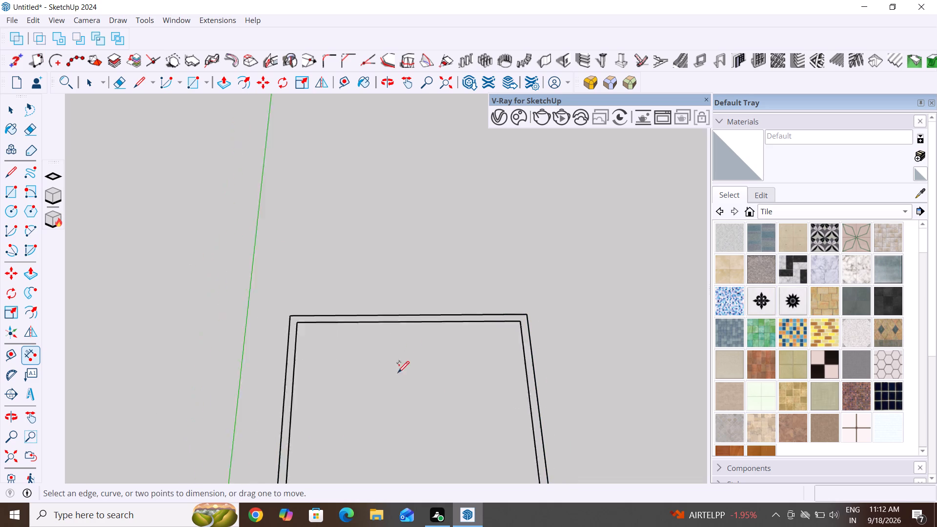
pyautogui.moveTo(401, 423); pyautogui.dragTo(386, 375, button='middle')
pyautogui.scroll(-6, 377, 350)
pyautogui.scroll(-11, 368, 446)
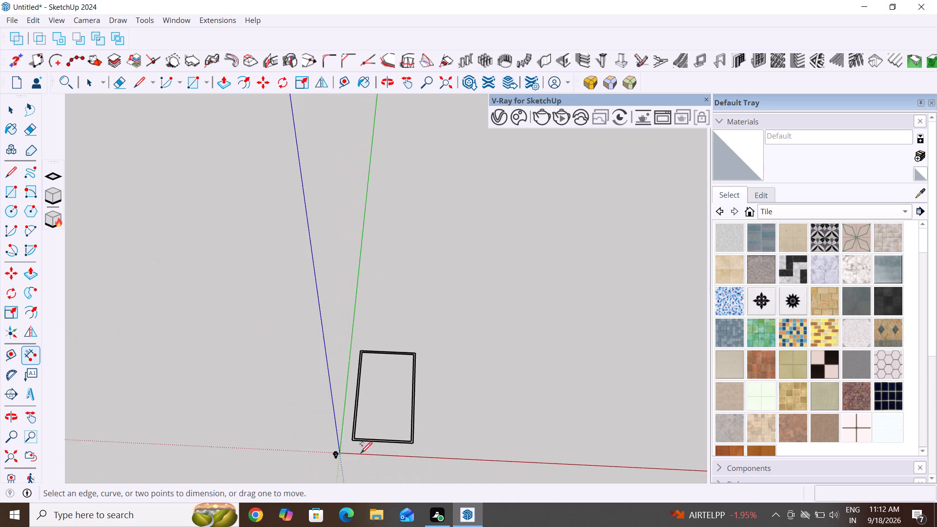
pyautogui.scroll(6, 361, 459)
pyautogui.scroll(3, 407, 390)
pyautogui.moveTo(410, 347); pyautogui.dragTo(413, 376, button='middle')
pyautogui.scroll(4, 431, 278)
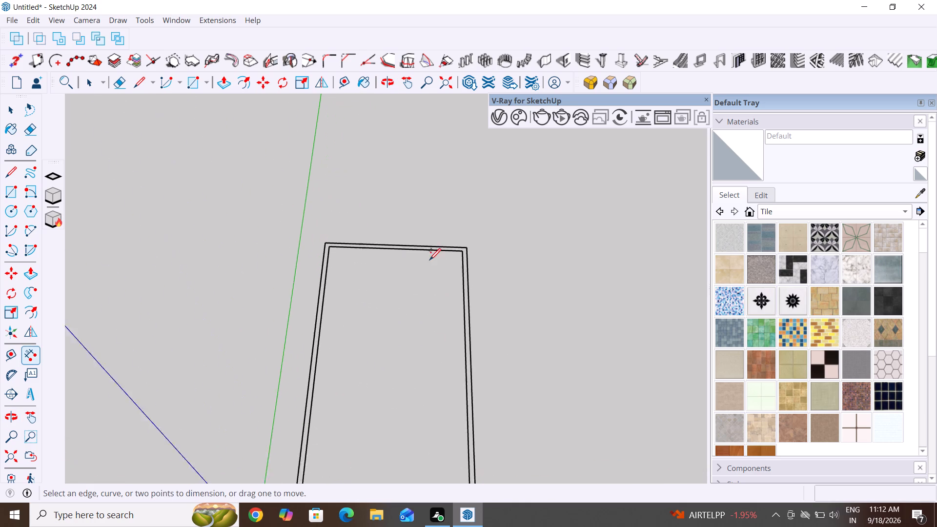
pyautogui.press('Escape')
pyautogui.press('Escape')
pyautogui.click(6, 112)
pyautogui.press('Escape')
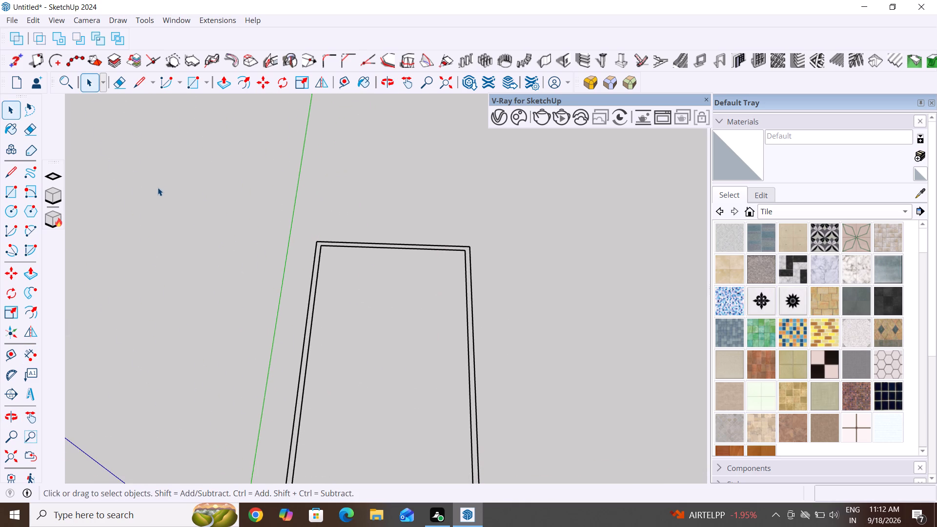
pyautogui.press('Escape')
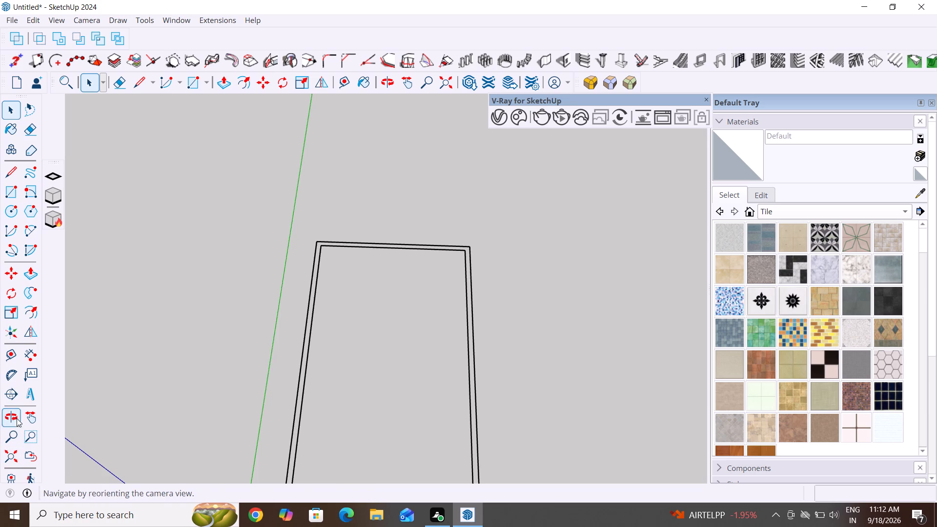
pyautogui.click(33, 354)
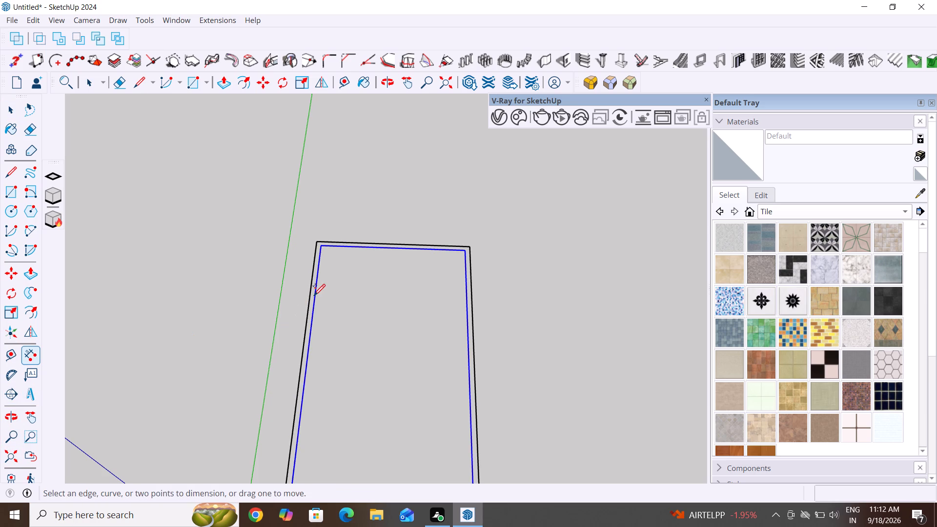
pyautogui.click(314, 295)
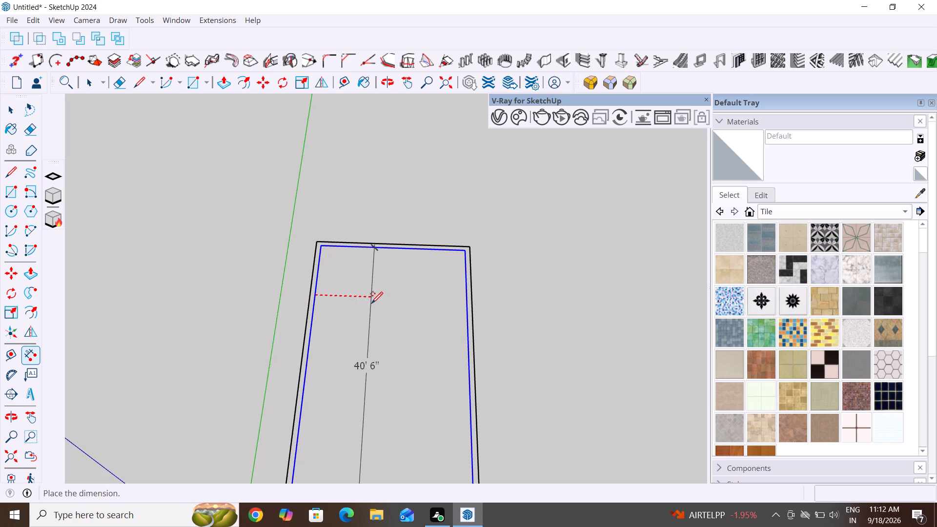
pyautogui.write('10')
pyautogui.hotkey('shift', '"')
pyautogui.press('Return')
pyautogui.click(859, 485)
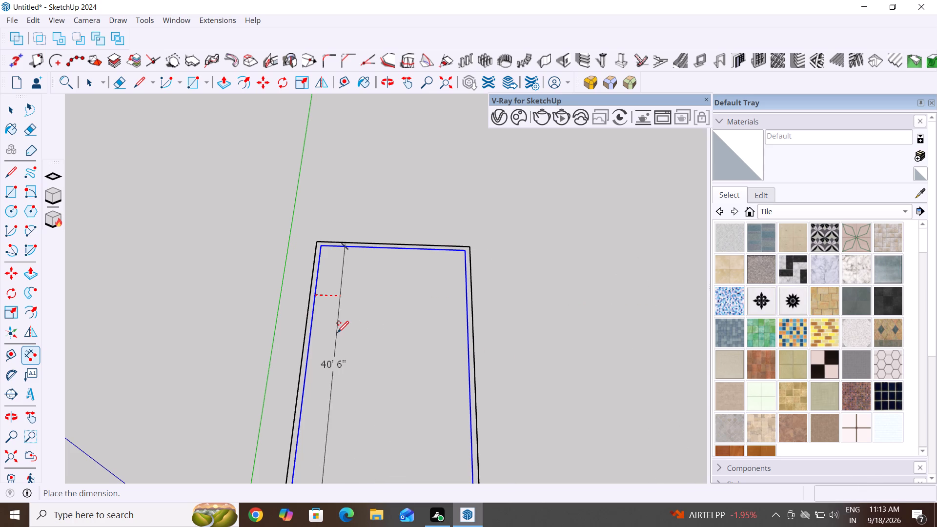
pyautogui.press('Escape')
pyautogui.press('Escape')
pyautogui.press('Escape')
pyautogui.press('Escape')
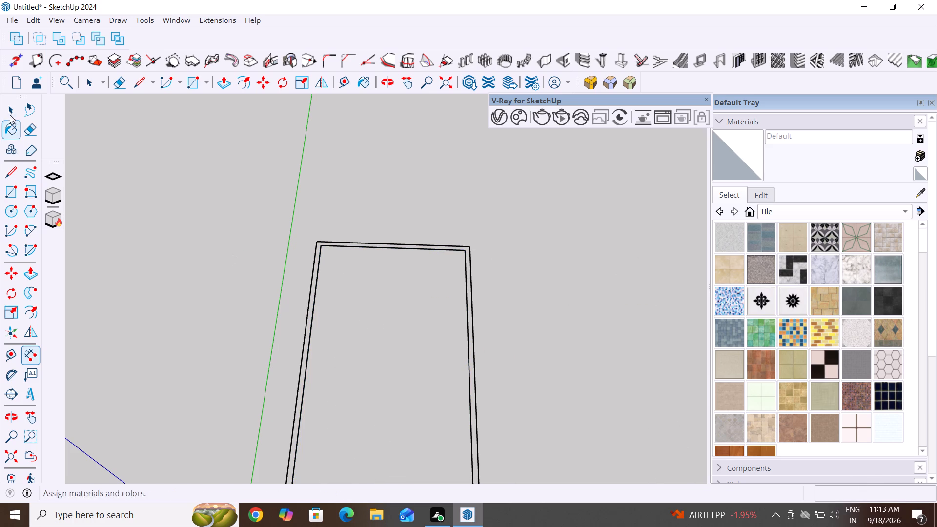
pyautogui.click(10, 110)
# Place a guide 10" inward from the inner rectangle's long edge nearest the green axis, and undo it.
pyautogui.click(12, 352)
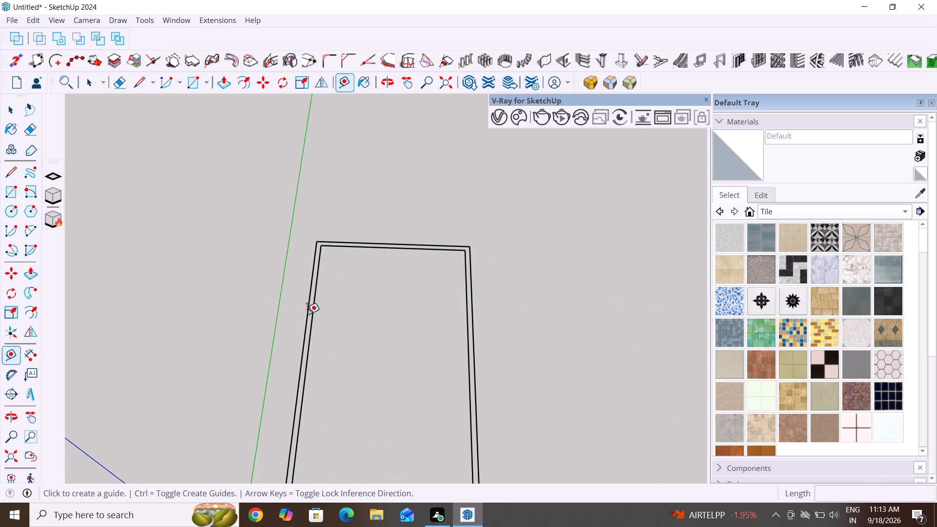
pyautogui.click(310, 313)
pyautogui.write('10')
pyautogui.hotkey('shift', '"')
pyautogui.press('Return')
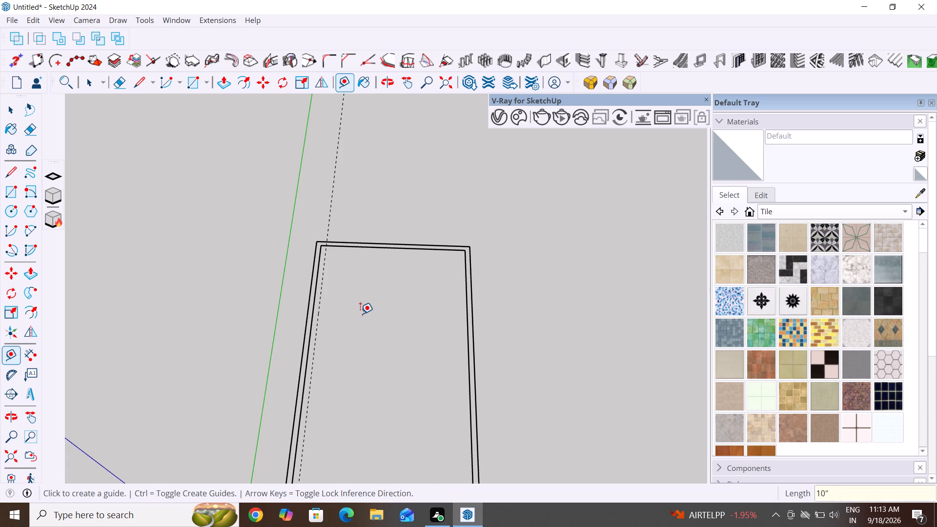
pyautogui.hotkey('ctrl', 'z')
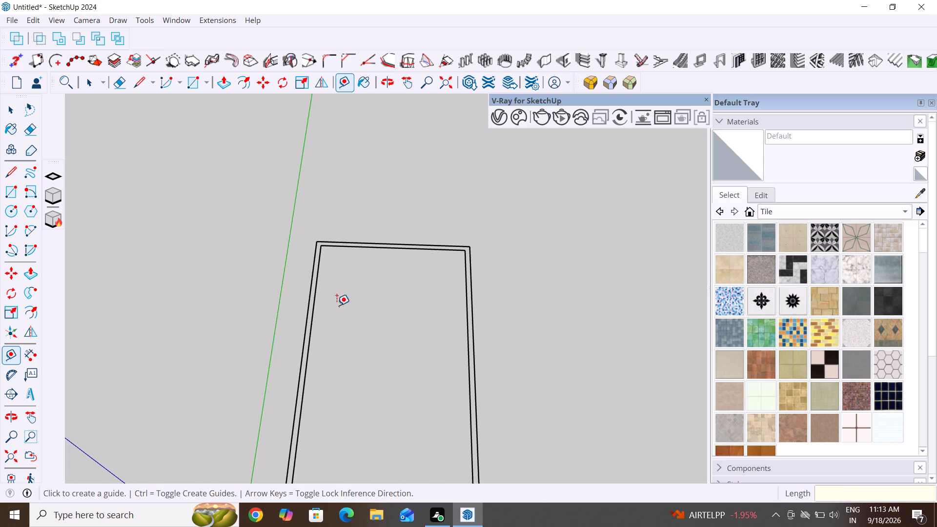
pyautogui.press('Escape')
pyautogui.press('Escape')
# Place a guide 10' inward from the inner rectangle's long edge nearest the green axis.
pyautogui.click(313, 287)
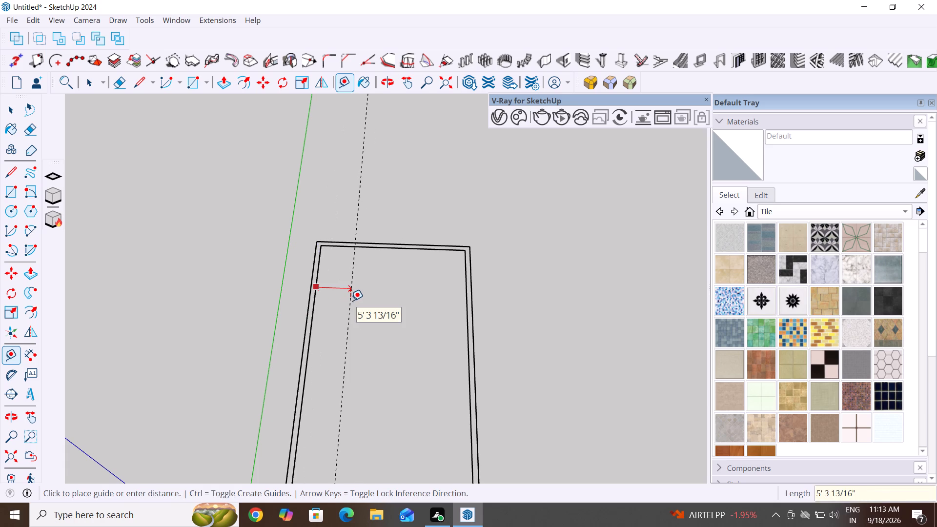
pyautogui.write("10'")
pyautogui.press('Return')
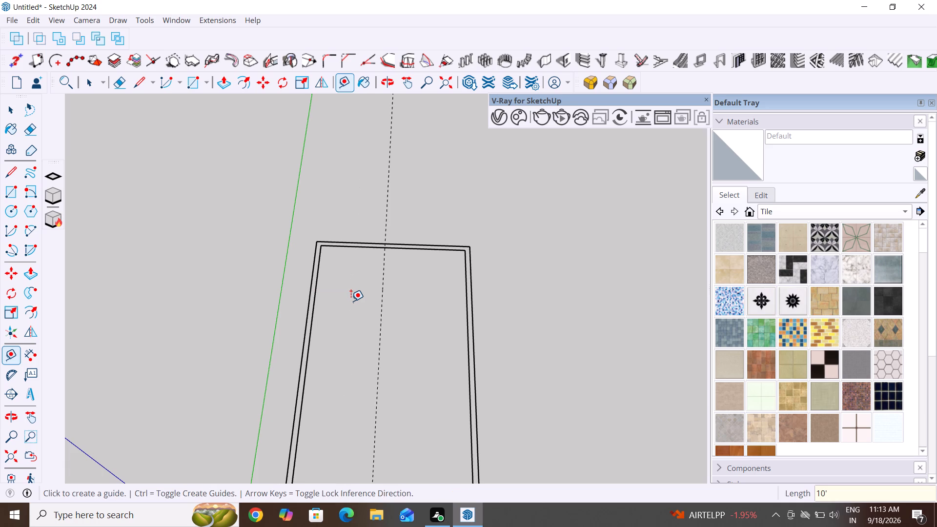
pyautogui.press('Escape')
pyautogui.press('Escape')
pyautogui.press('Escape')
pyautogui.press('Escape')
pyautogui.press('Escape')
pyautogui.press('Escape')
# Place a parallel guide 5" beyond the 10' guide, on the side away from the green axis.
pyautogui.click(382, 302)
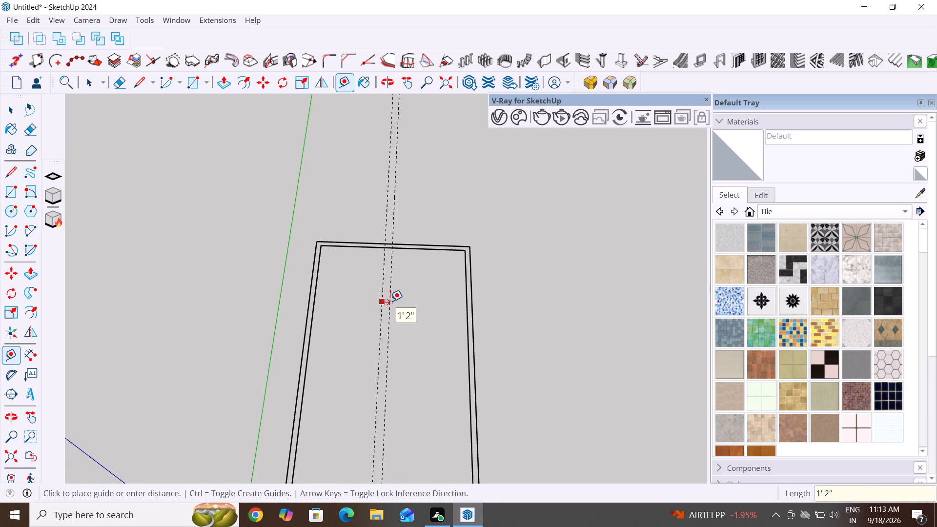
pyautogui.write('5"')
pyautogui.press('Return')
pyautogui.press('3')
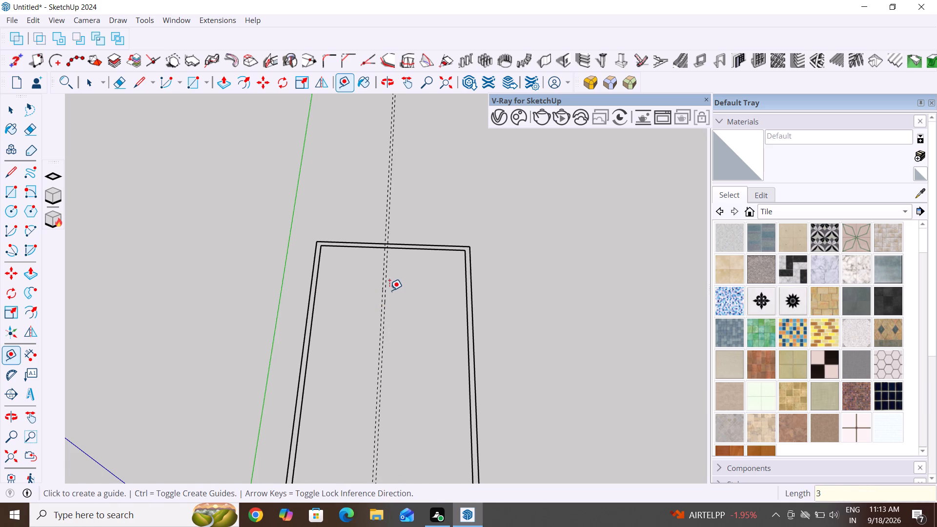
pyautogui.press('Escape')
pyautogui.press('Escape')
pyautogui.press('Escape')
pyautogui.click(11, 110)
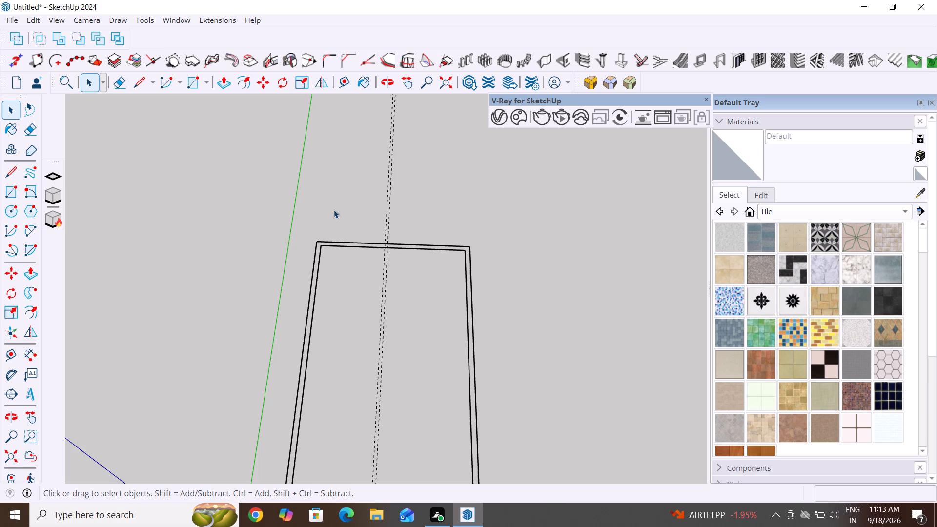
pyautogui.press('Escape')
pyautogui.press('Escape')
# Measure along the inner short edge from the 5" guide to the corner farther from the green axis, without placing a dimension.
pyautogui.click(37, 355)
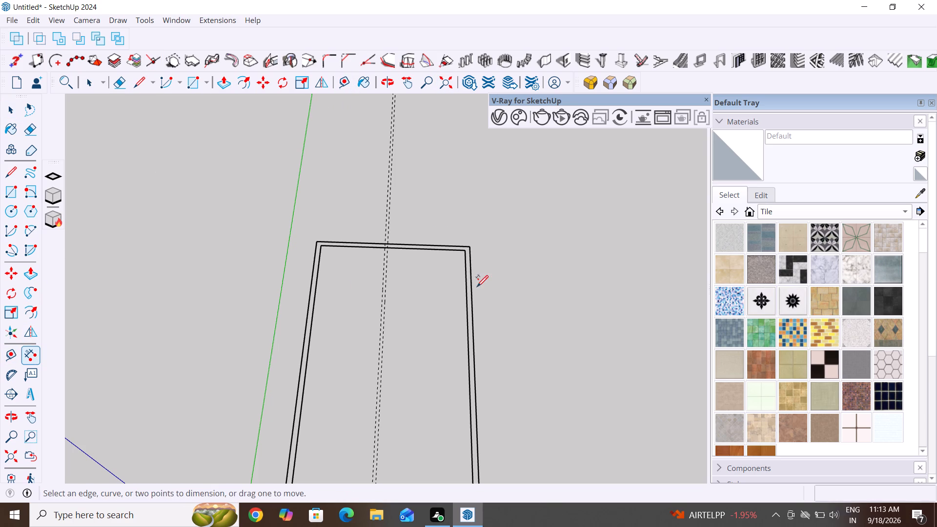
pyautogui.scroll(4, 416, 238)
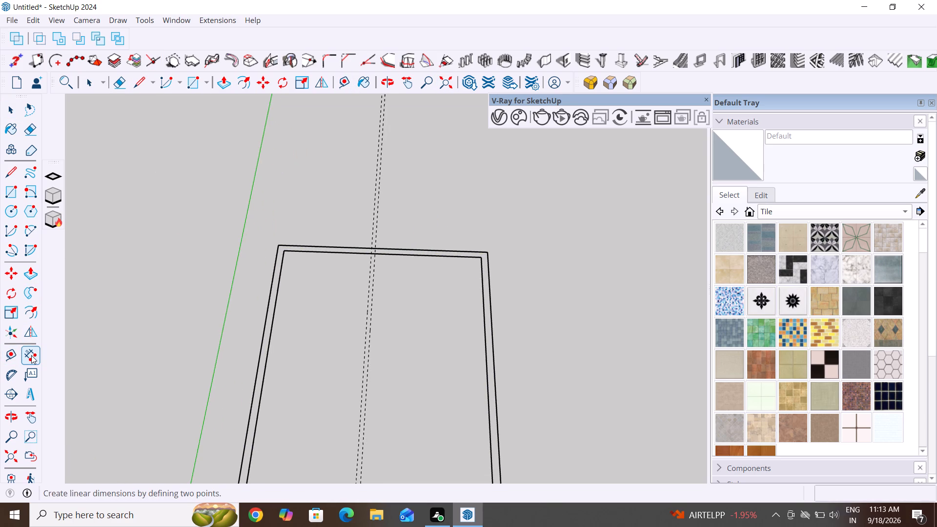
pyautogui.click(31, 355)
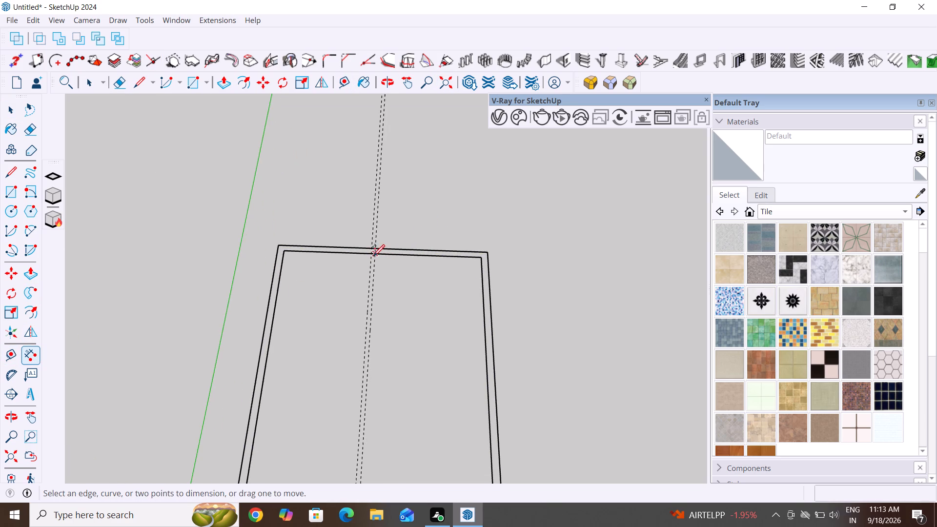
pyautogui.click(377, 252)
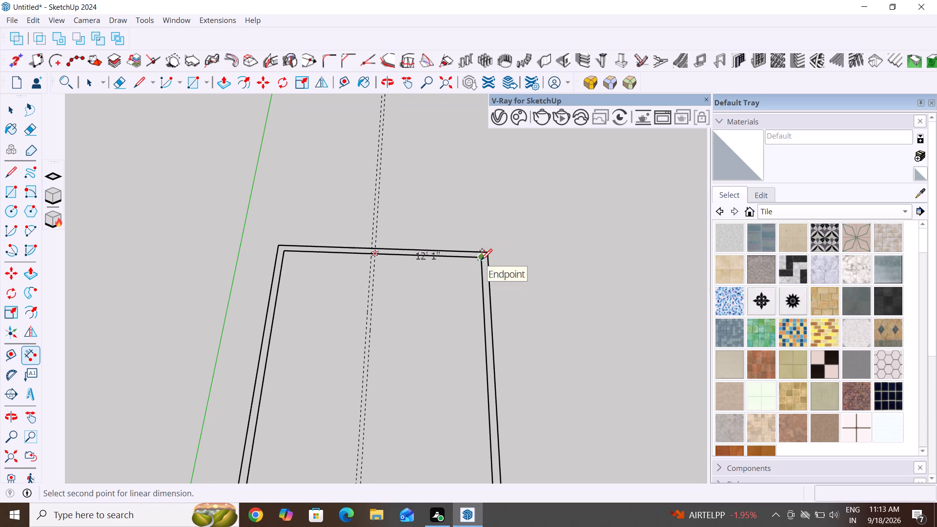
pyautogui.click(481, 260)
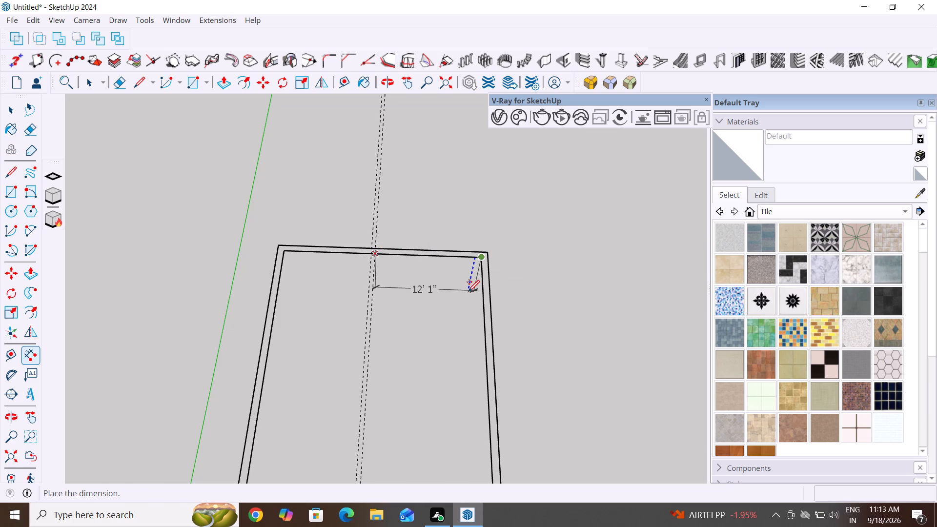
pyautogui.moveTo(472, 286); pyautogui.dragTo(471, 364, button='middle')
pyautogui.scroll(3, 471, 229)
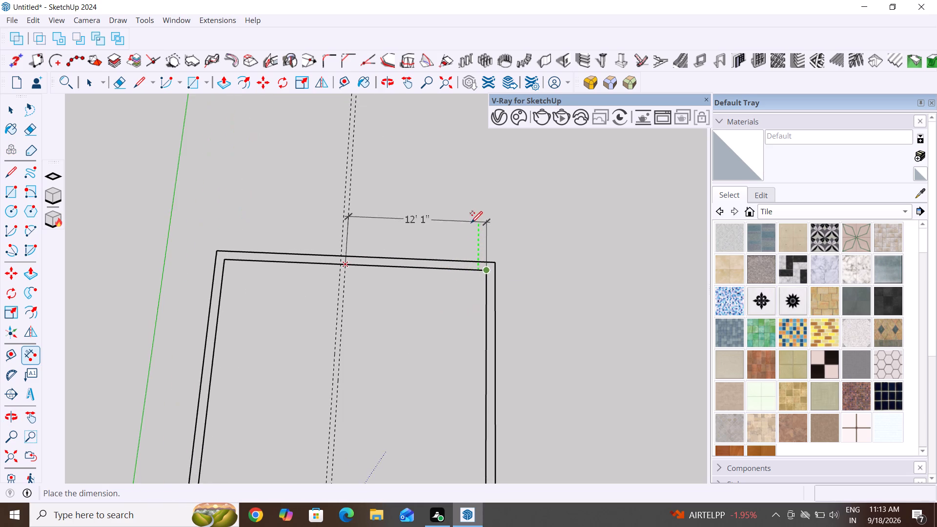
pyautogui.moveTo(471, 222); pyautogui.dragTo(459, 118, button='middle')
pyautogui.moveTo(452, 223); pyautogui.dragTo(442, 180, button='middle')
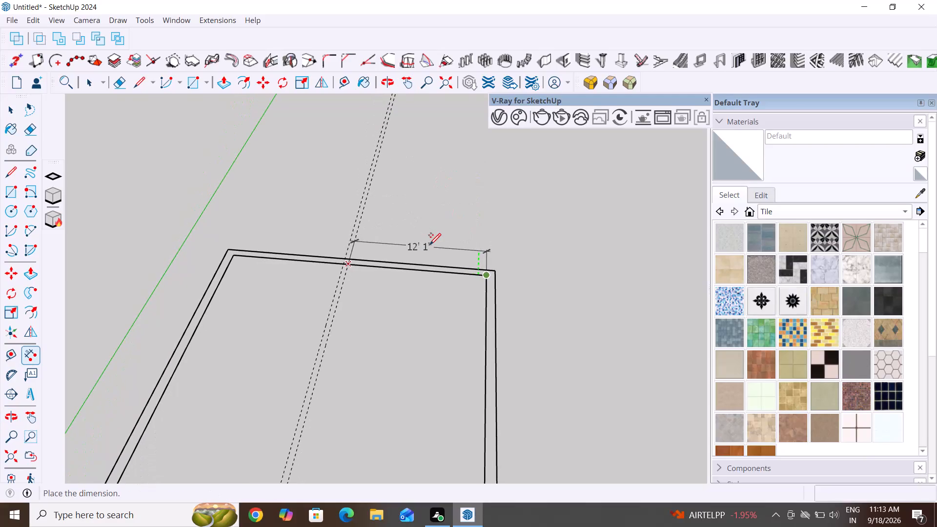
pyautogui.press('Escape')
pyautogui.press('Escape')
pyautogui.press('Escape')
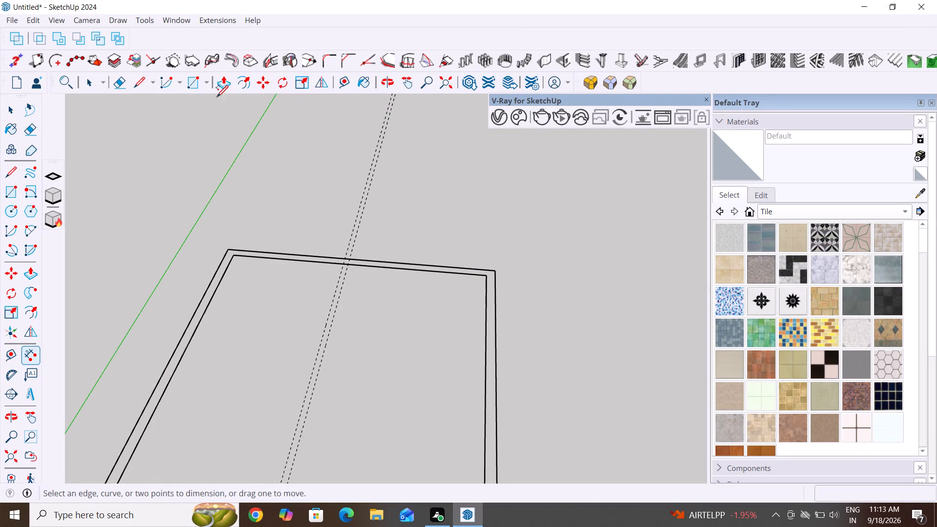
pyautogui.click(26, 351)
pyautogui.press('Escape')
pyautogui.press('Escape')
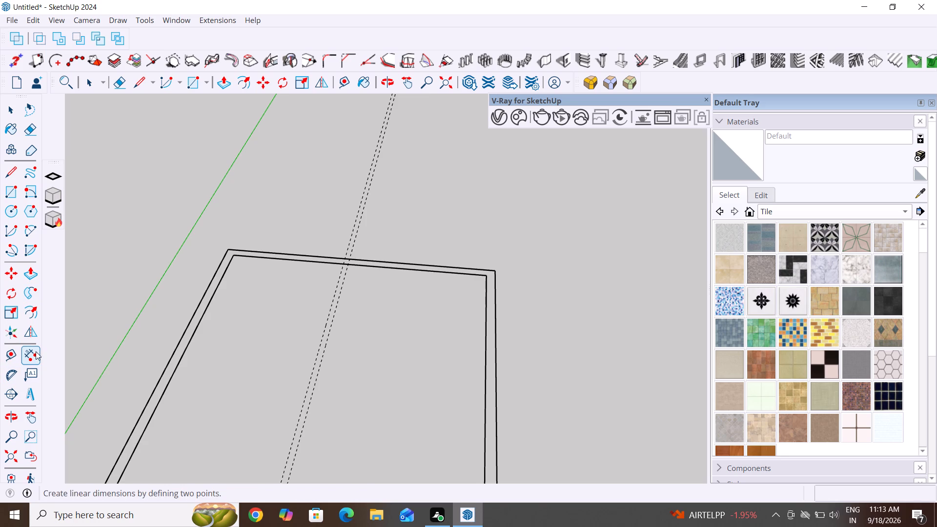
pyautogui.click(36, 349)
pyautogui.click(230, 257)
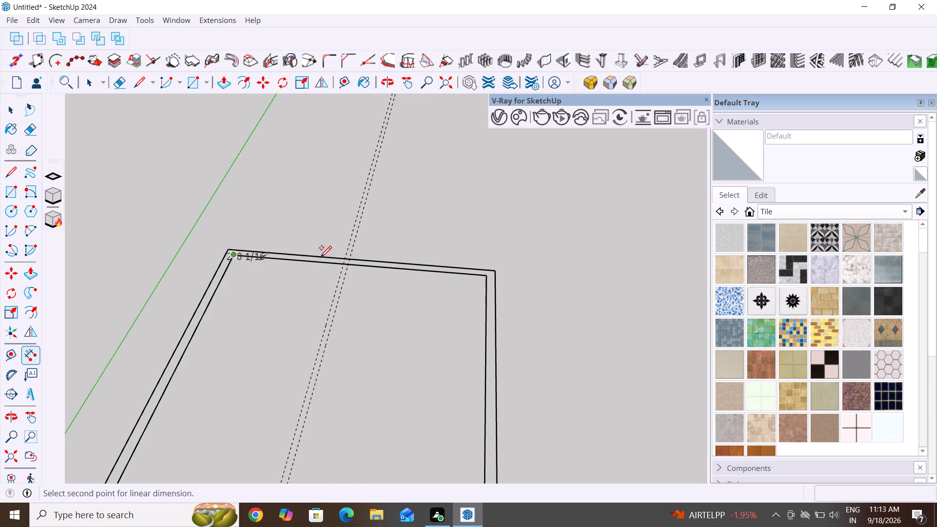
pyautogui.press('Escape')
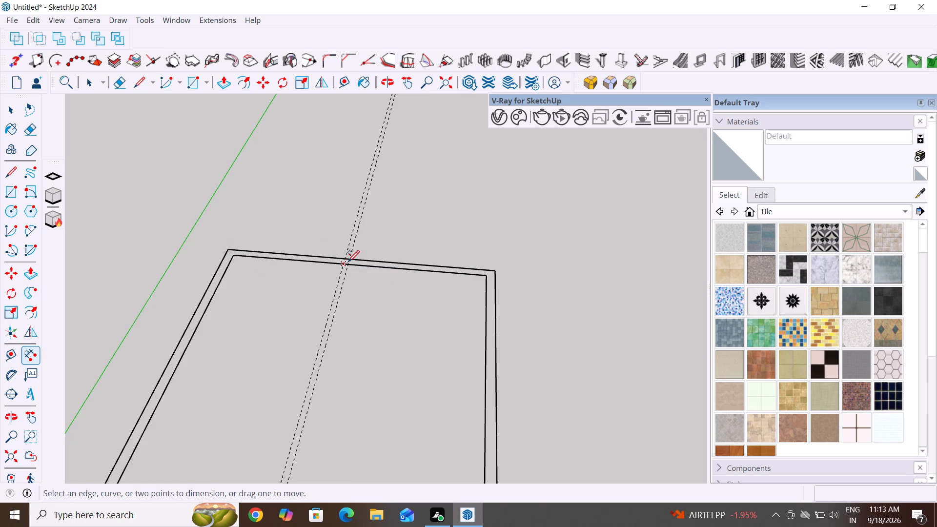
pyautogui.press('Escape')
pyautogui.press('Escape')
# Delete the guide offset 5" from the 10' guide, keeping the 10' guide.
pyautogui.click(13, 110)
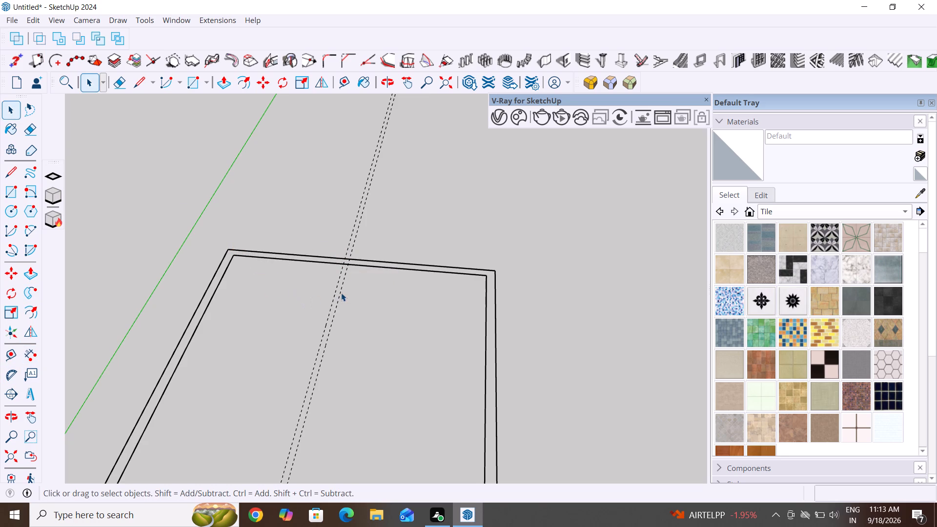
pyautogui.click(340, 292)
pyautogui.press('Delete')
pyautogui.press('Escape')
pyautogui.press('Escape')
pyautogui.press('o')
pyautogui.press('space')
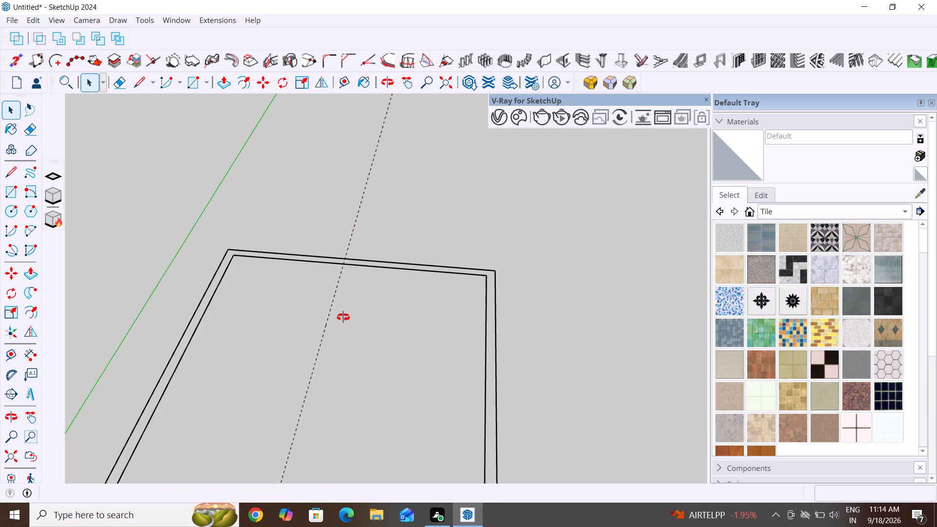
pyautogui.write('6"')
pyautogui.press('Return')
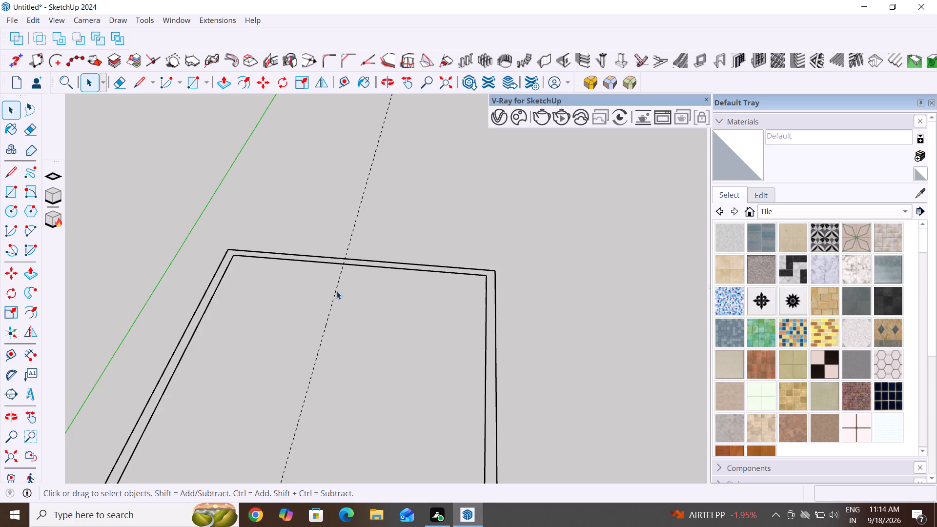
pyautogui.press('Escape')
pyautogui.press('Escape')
# Place a parallel guide 6" beyond the 10' guide, on the side away from the green axis.
pyautogui.click(10, 354)
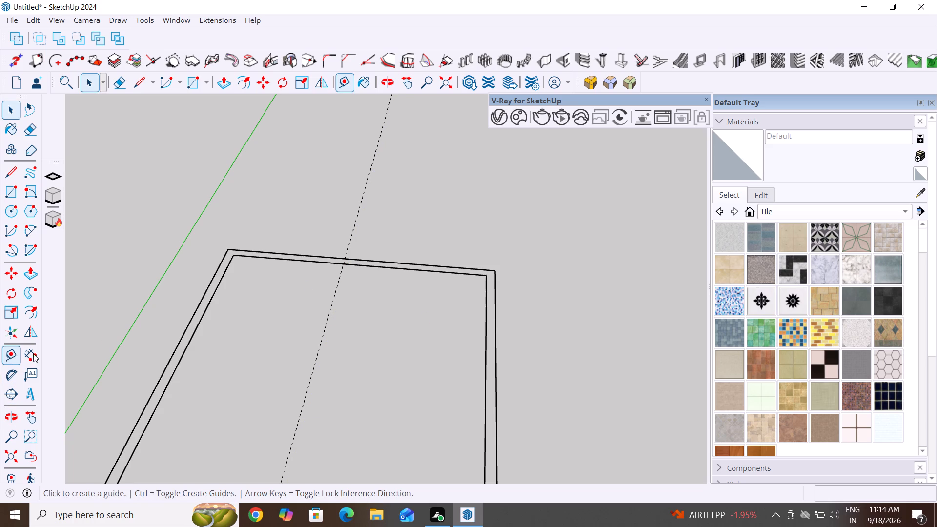
pyautogui.click(332, 308)
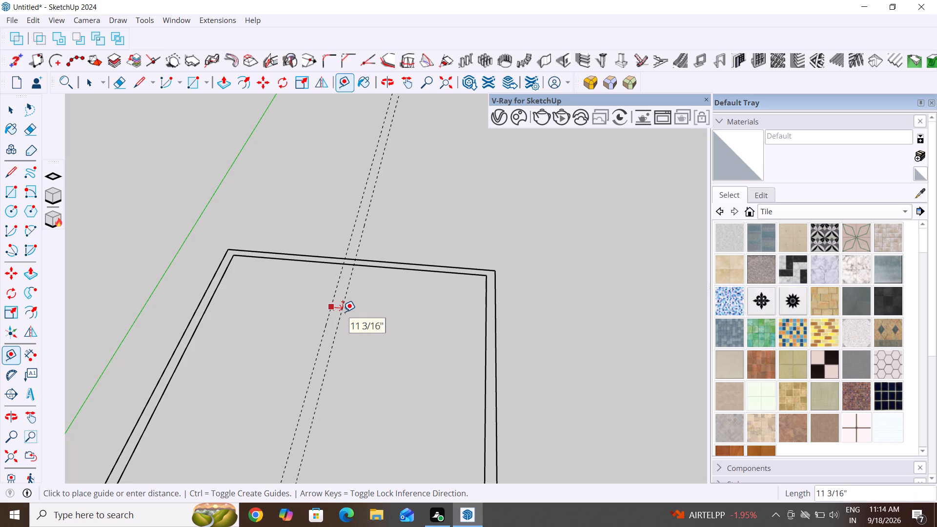
pyautogui.write('6"')
pyautogui.press('Return')
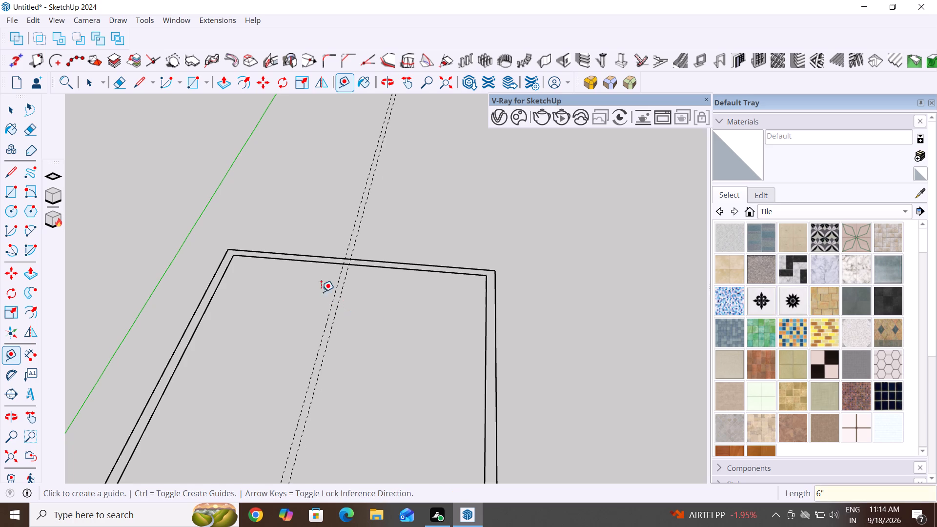
# Measure along the inner short edge from the 6" guide to the corner farther from the green axis, without placing a dimension.
pyautogui.click(11, 113)
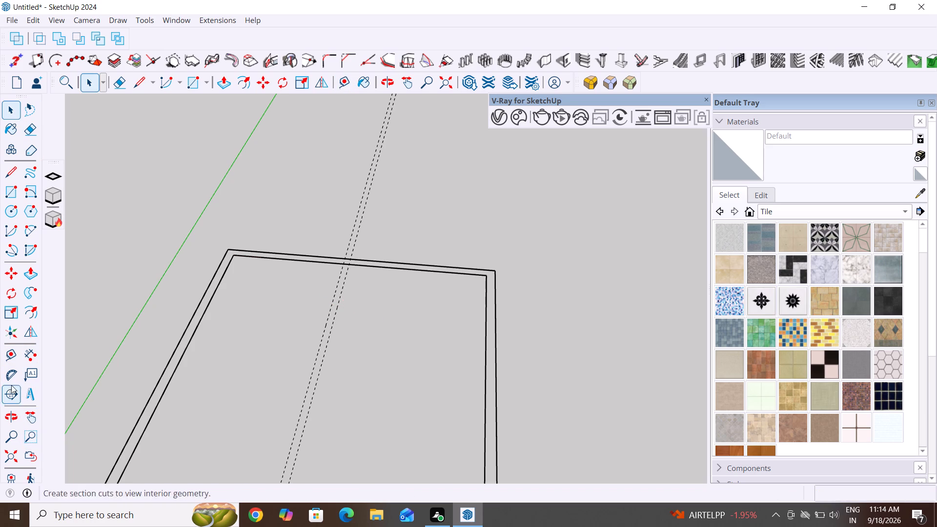
pyautogui.click(29, 358)
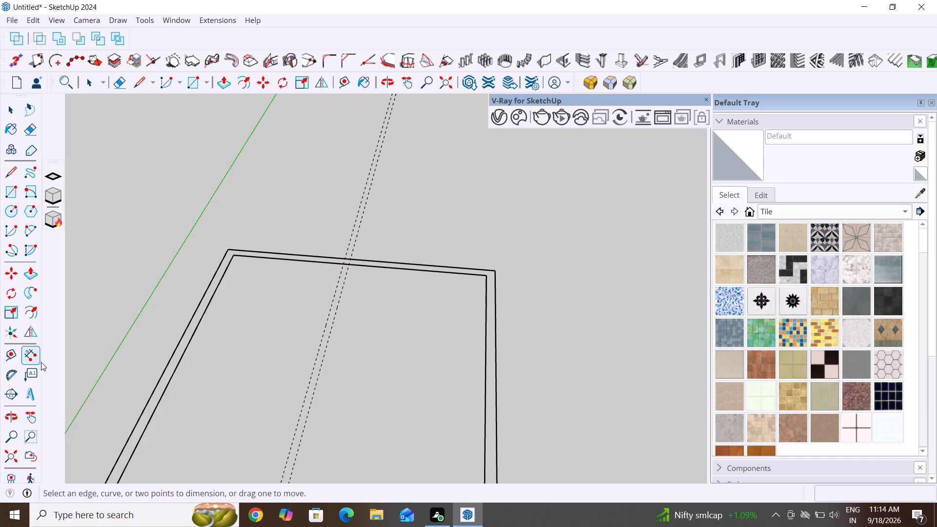
pyautogui.click(26, 352)
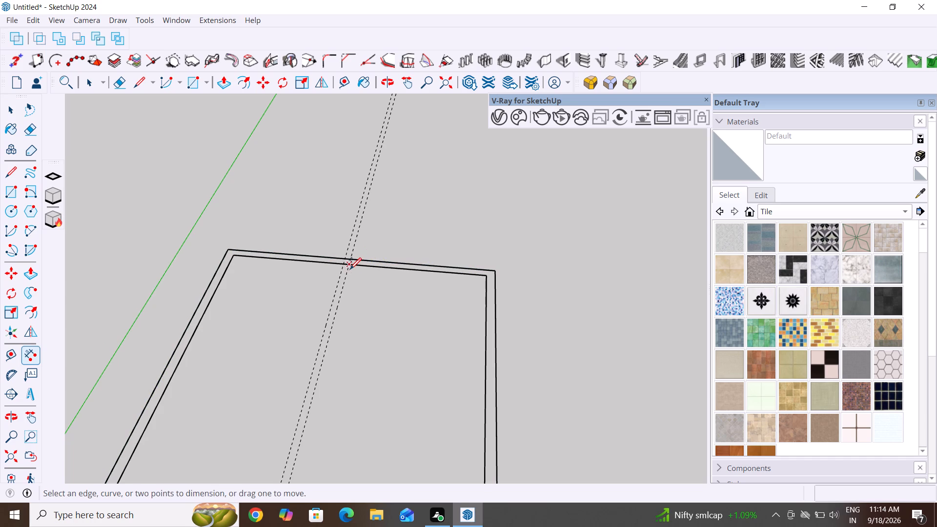
pyautogui.click(350, 267)
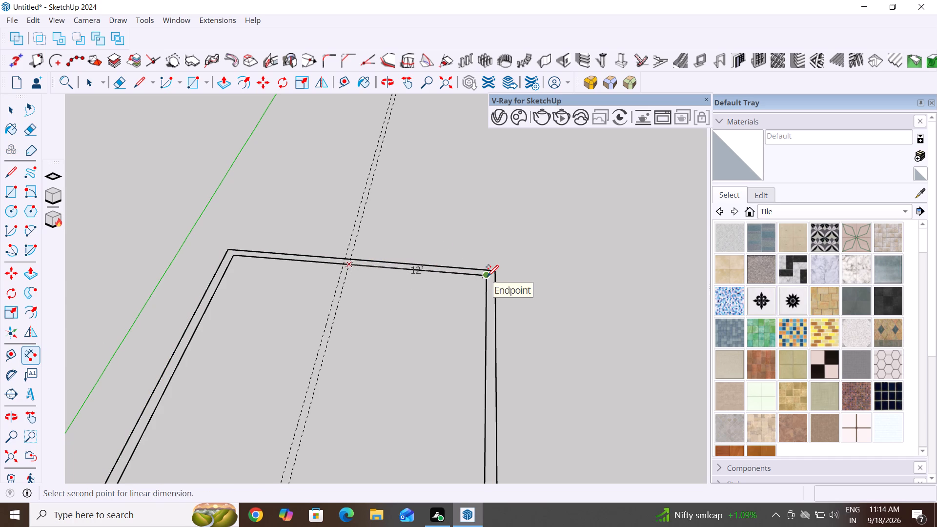
pyautogui.press('Escape')
pyautogui.press('Escape')
pyautogui.press('Escape')
# Place a guide 12'6" inside the plan, parallel to the inner edge of the short wall farther from the origin.
pyautogui.scroll(-2, 390, 381)
pyautogui.moveTo(391, 381); pyautogui.dragTo(475, 391, button='middle')
pyautogui.press('Escape')
pyautogui.press('Escape')
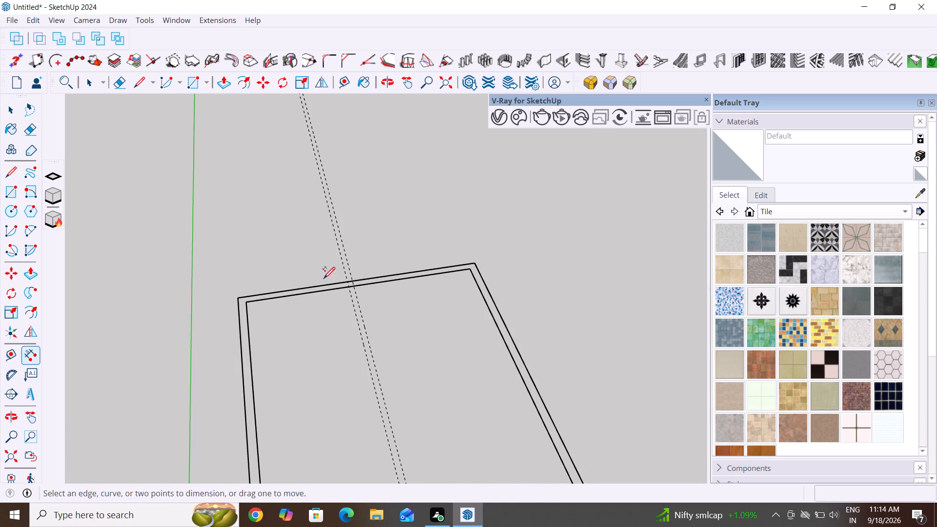
pyautogui.moveTo(323, 283); pyautogui.dragTo(256, 347, button='middle')
pyautogui.scroll(-1, 285, 319)
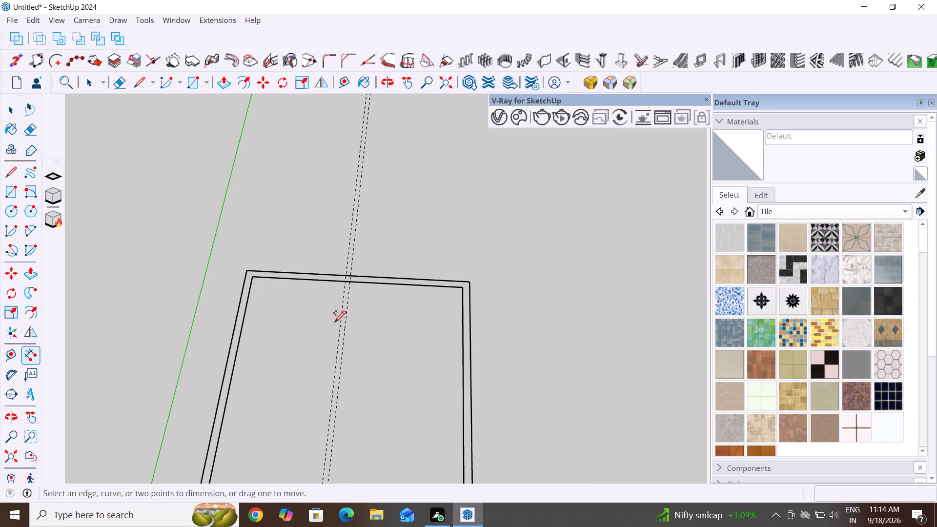
pyautogui.press('Escape')
pyautogui.press('Escape')
pyautogui.press('Escape')
pyautogui.moveTo(358, 387); pyautogui.dragTo(359, 465, button='middle')
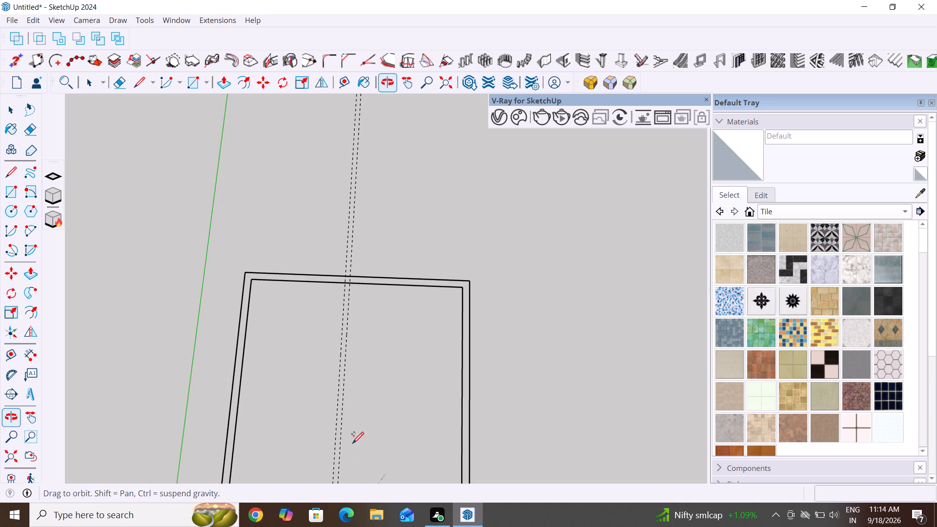
pyautogui.press('Escape')
pyautogui.press('Escape')
pyautogui.press('Escape')
pyautogui.click(13, 349)
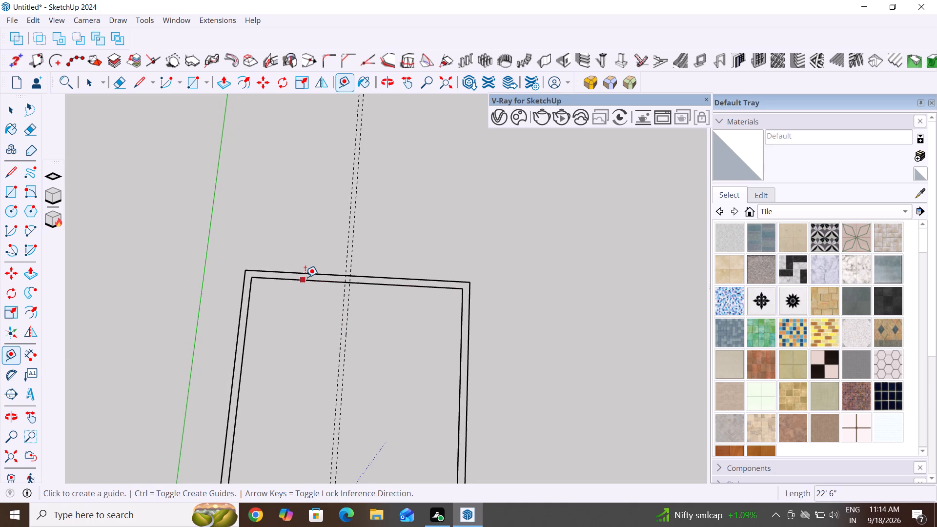
pyautogui.click(305, 279)
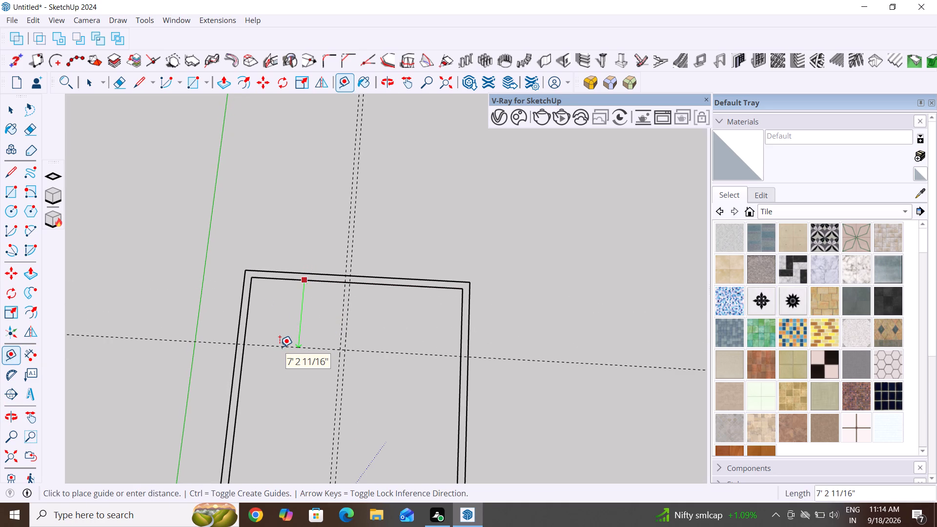
pyautogui.write("12'")
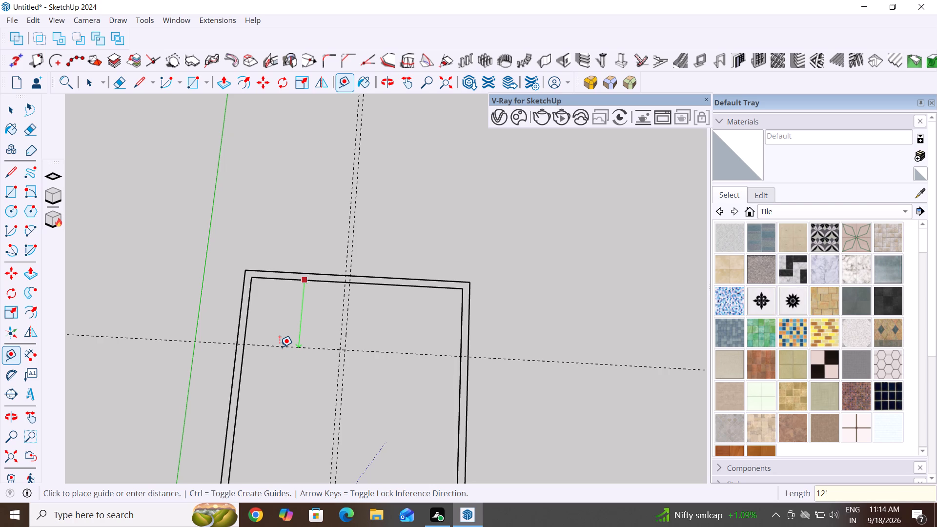
pyautogui.write('6"')
pyautogui.press('Return')
pyautogui.press('`')
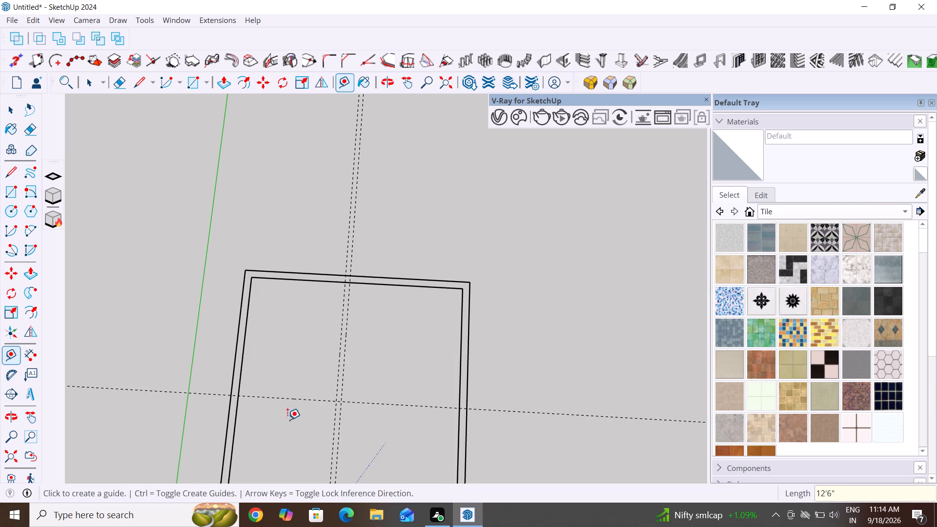
pyautogui.press('Escape')
pyautogui.press('Escape')
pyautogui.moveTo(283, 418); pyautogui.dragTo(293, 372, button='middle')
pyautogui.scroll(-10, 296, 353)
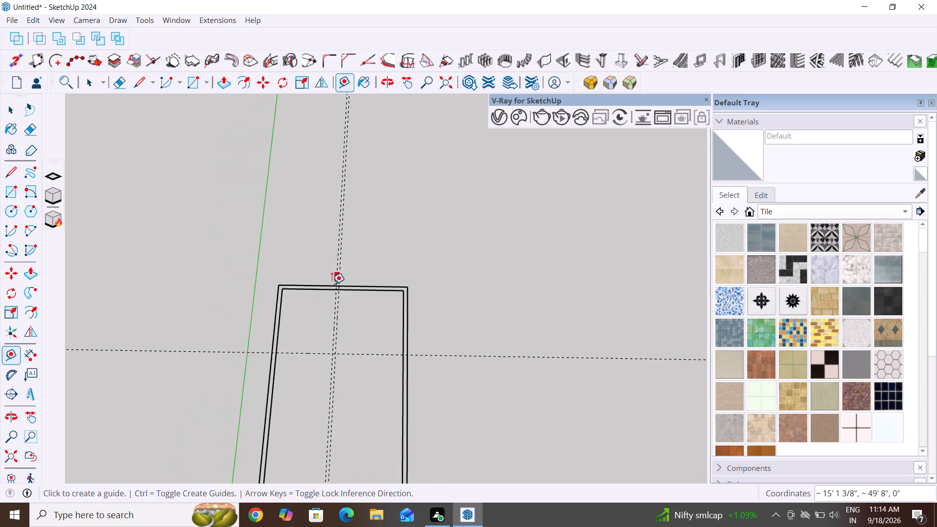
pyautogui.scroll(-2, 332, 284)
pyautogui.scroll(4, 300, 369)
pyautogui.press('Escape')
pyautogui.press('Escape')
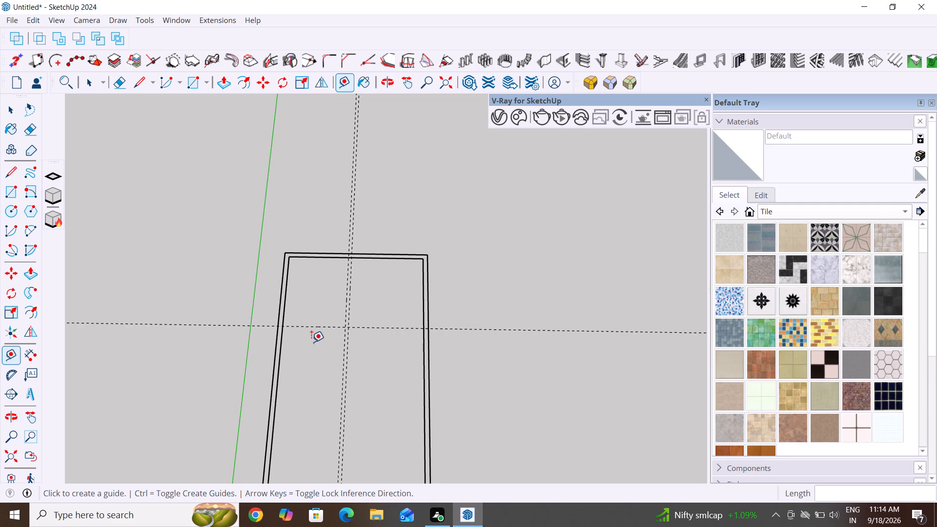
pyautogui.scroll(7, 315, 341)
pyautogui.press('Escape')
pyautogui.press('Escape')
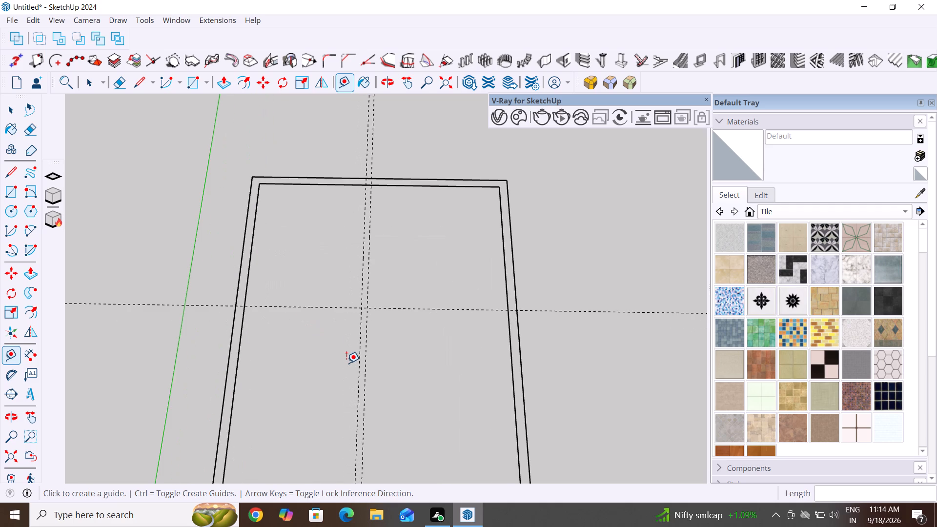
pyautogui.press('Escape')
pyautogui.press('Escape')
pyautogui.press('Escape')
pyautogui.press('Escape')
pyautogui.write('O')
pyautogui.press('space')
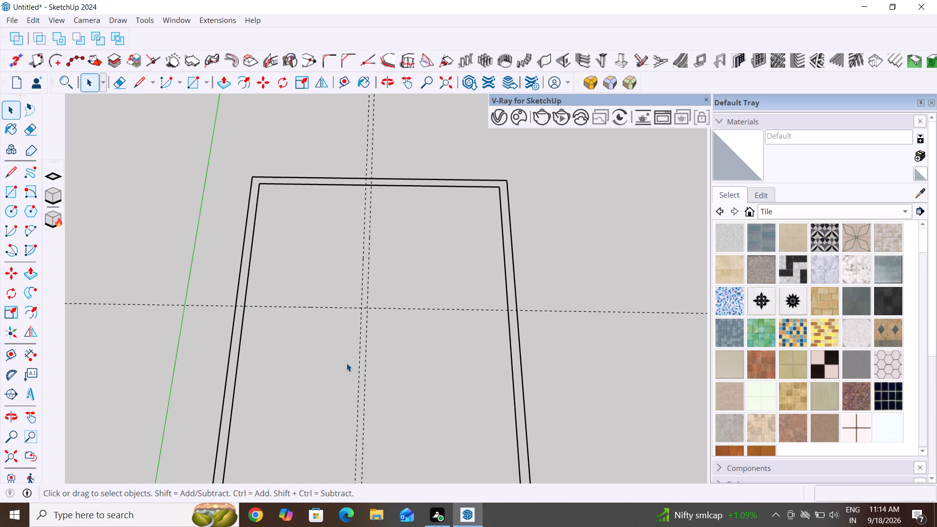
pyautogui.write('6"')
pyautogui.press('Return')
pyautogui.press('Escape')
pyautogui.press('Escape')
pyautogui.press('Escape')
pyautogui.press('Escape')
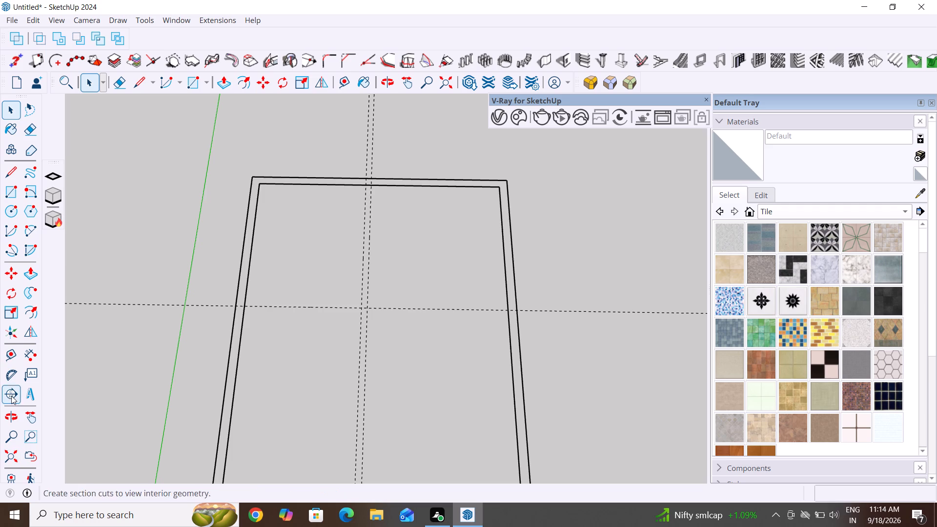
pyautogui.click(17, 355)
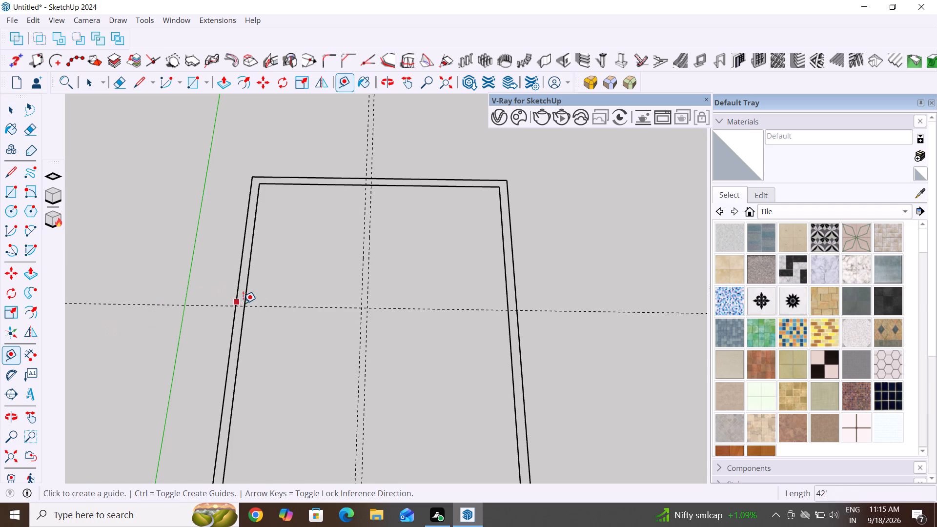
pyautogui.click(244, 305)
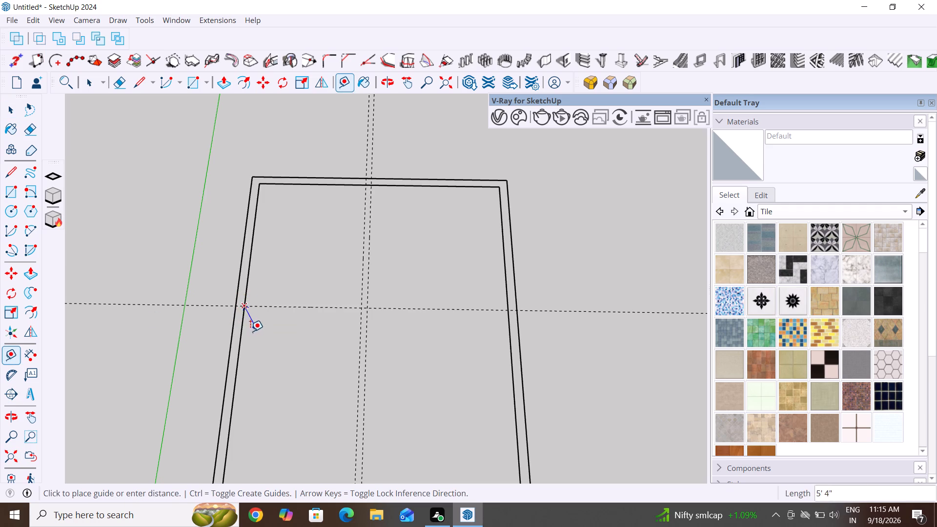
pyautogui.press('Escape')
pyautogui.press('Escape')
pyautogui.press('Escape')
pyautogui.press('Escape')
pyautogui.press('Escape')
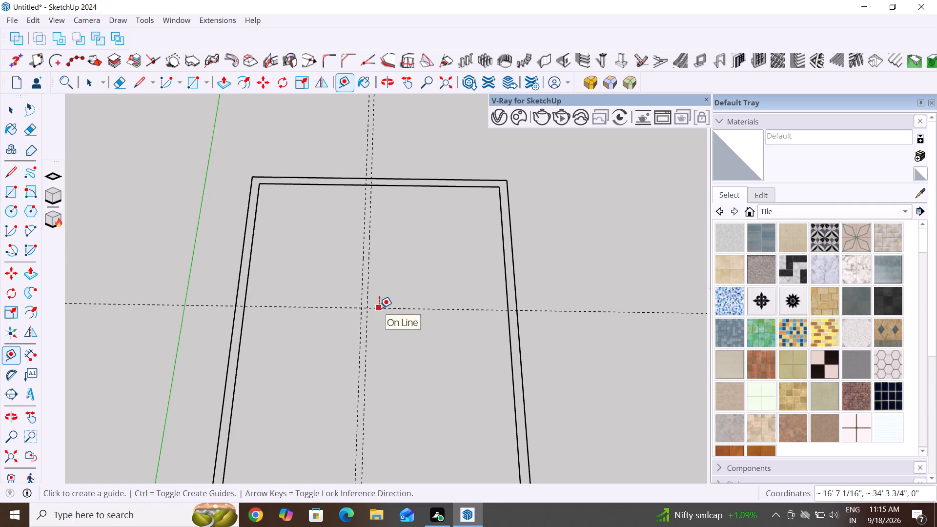
# Place a parallel guide 6" beyond the 12'6" guide, on the side away from the far short wall.
pyautogui.moveTo(379, 308); pyautogui.dragTo(377, 316)
pyautogui.press('6')
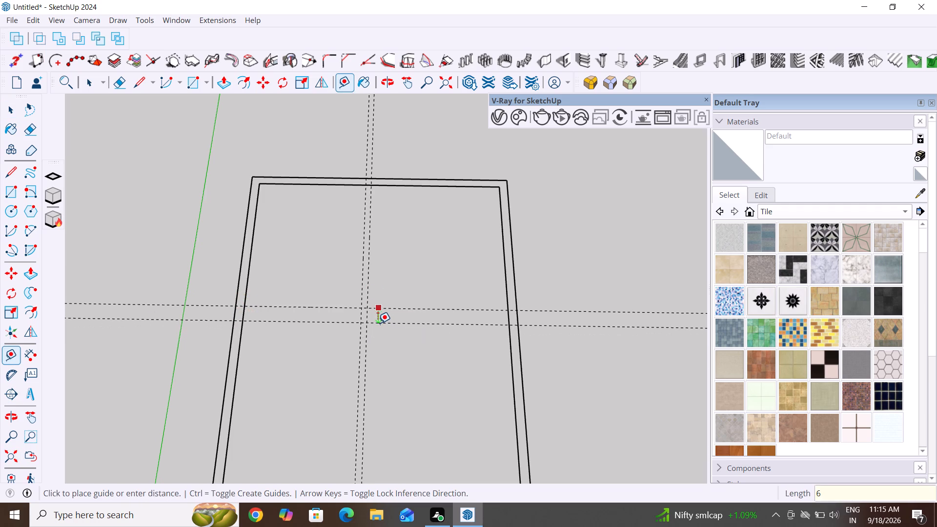
pyautogui.hotkey('shift', '"')
pyautogui.press('Return')
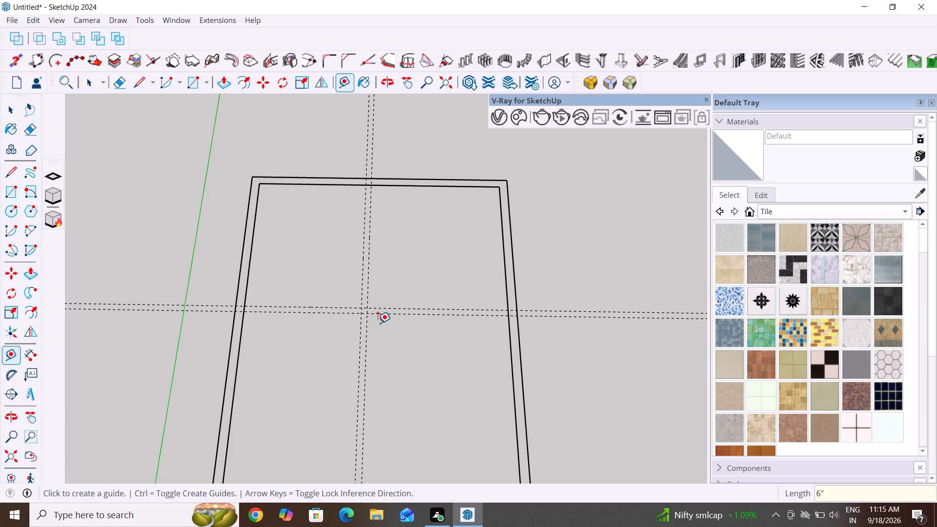
pyautogui.press('Escape')
pyautogui.press('Escape')
# Place a parallel guide 8' from the 6" crosswise guide, on the side toward the opposite short wall.
pyautogui.scroll(-4, 326, 321)
pyautogui.moveTo(312, 446); pyautogui.dragTo(325, 396, button='middle')
pyautogui.scroll(-7, 356, 296)
pyautogui.scroll(5, 315, 417)
pyautogui.moveTo(416, 337); pyautogui.dragTo(395, 379, button='middle')
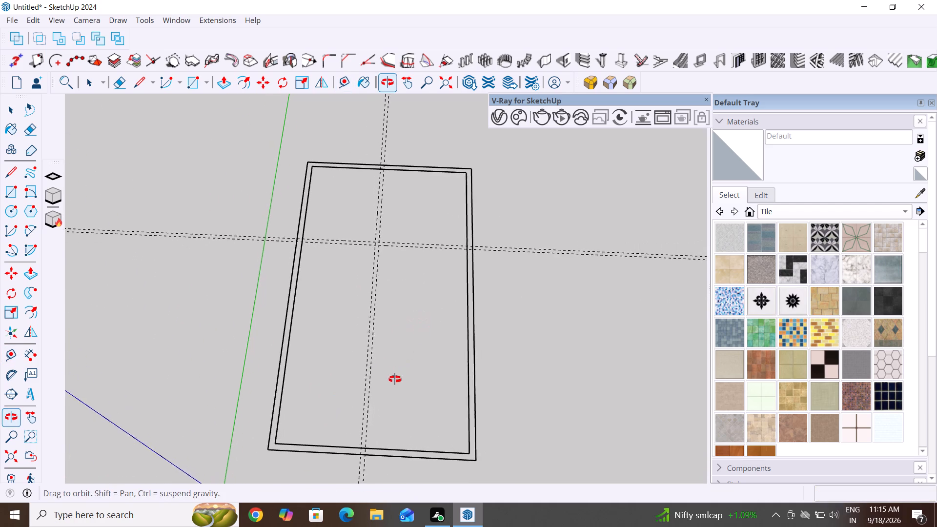
pyautogui.moveTo(395, 379); pyautogui.dragTo(396, 381, button='middle')
pyautogui.press('Escape')
pyautogui.press('Escape')
pyautogui.press('Escape')
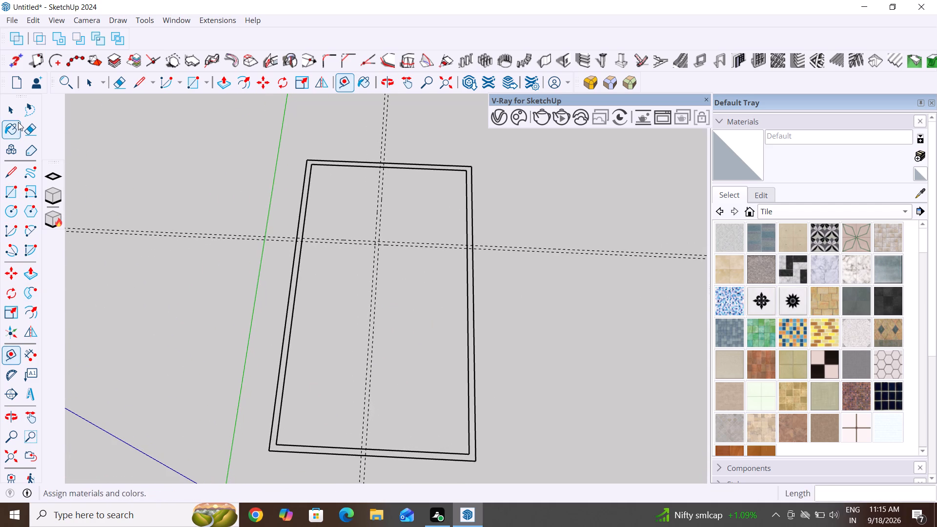
pyautogui.click(14, 355)
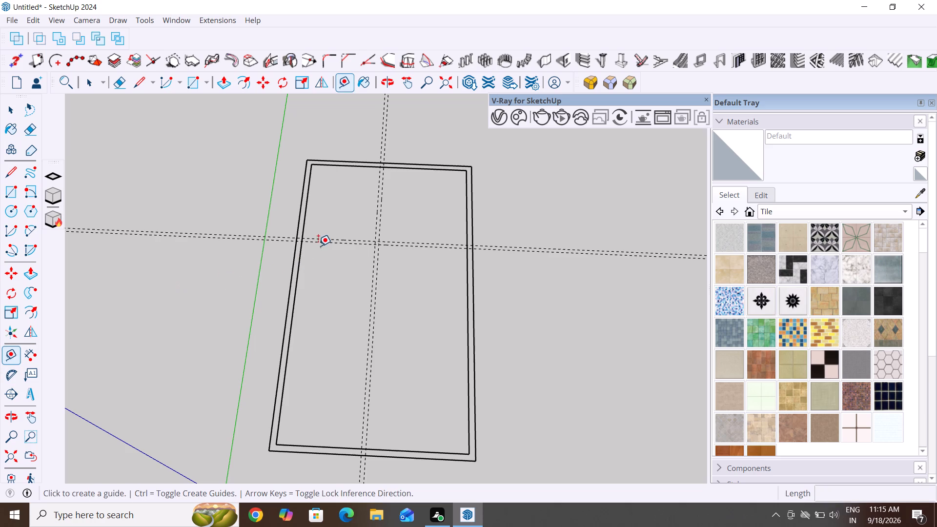
pyautogui.click(320, 243)
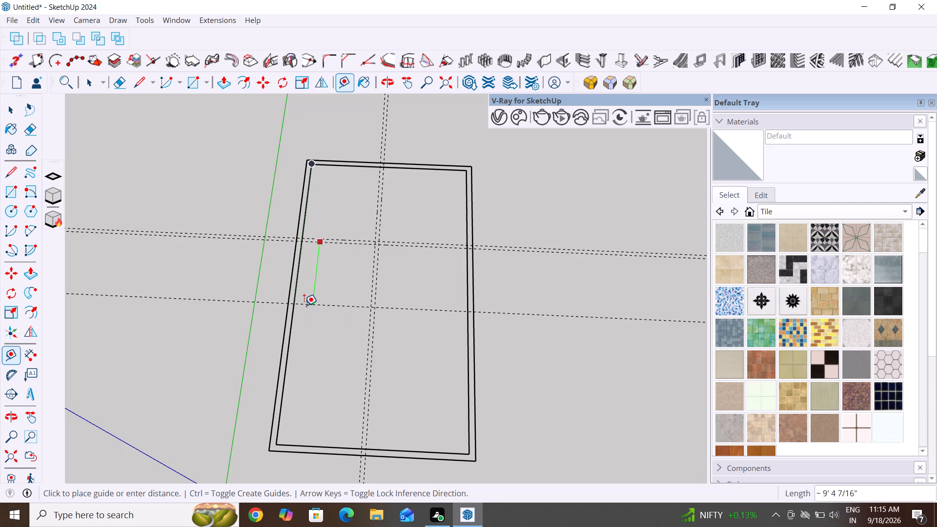
pyautogui.write("8'")
pyautogui.press('Return')
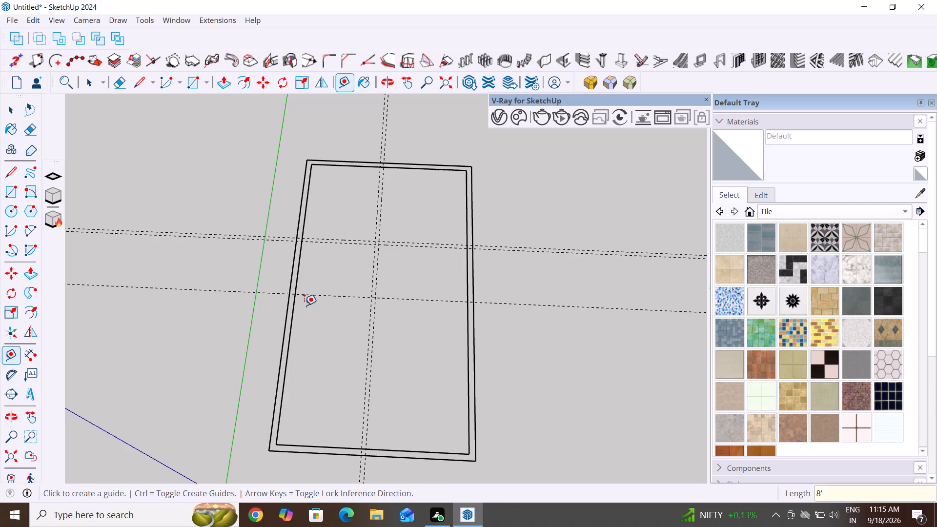
pyautogui.press('Escape')
pyautogui.press('Escape')
pyautogui.press('Escape')
# Place a parallel guide 6" beyond the 8' guide, on the side away from the first crosswise guide pair.
pyautogui.click(6, 103)
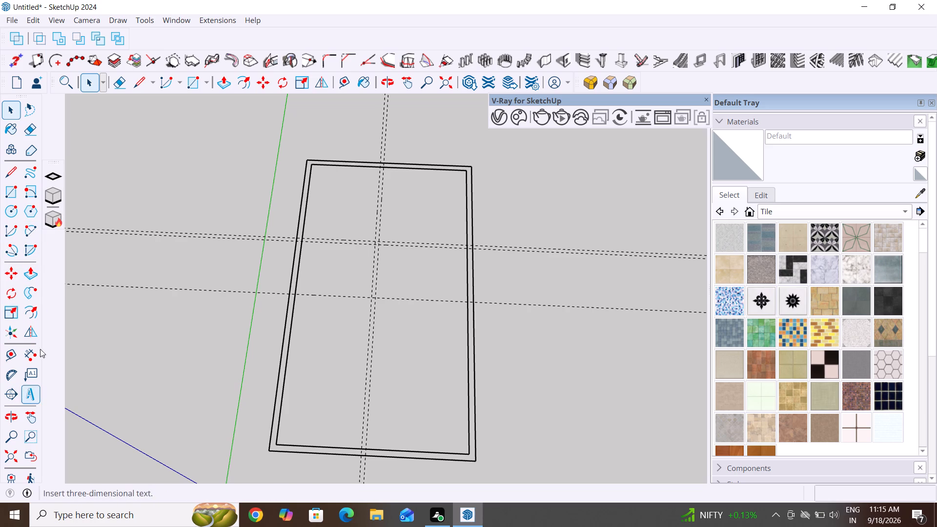
pyautogui.click(13, 357)
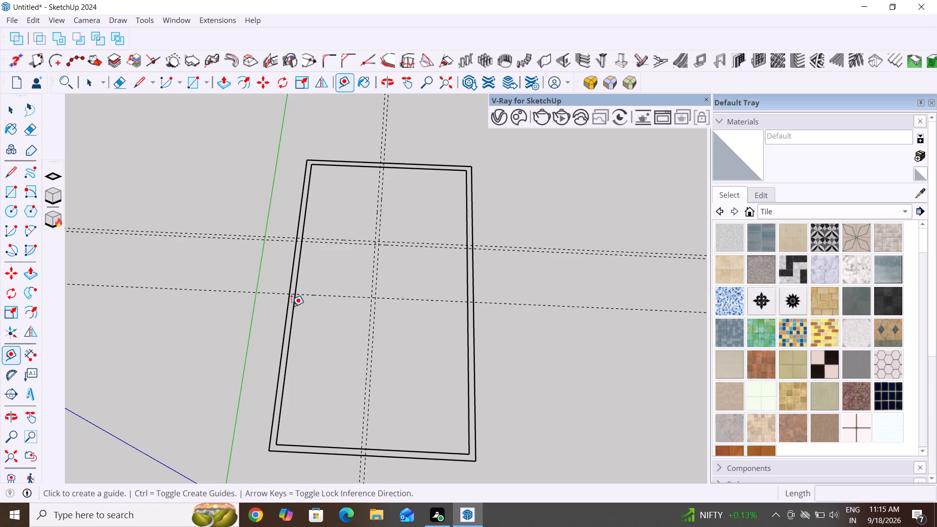
pyautogui.click(305, 295)
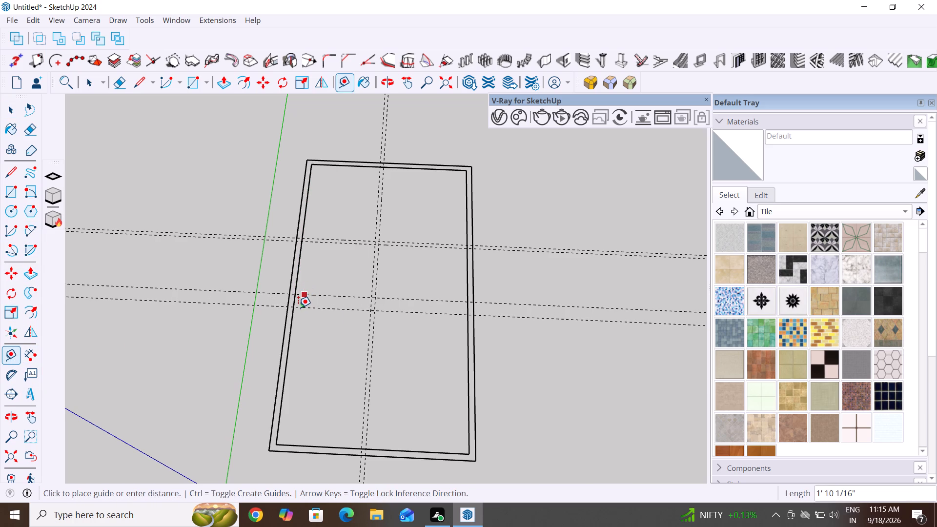
pyautogui.write('5"')
pyautogui.press('BackSpace')
pyautogui.press('BackSpace')
pyautogui.press('BackSpace')
pyautogui.write('6"')
pyautogui.press('Return')
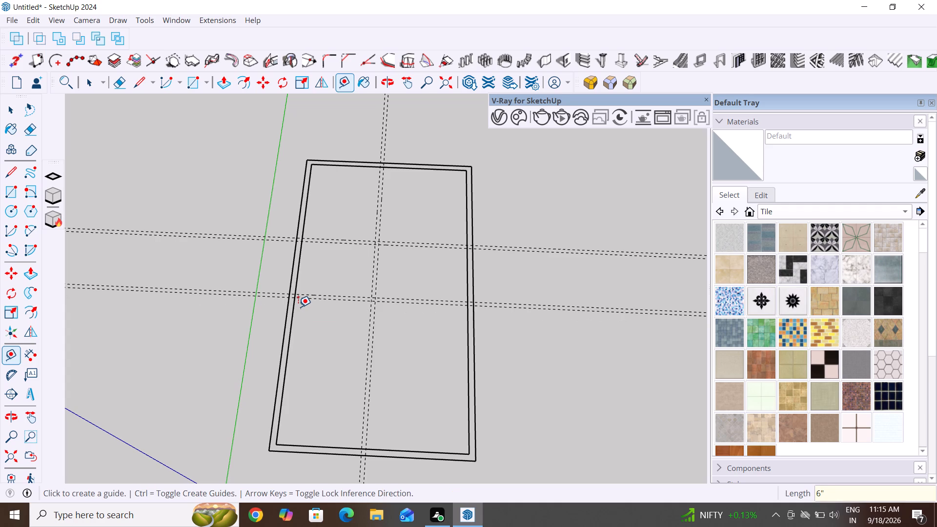
pyautogui.press('Escape')
pyautogui.press('Escape')
pyautogui.press('Escape')
pyautogui.press('Escape')
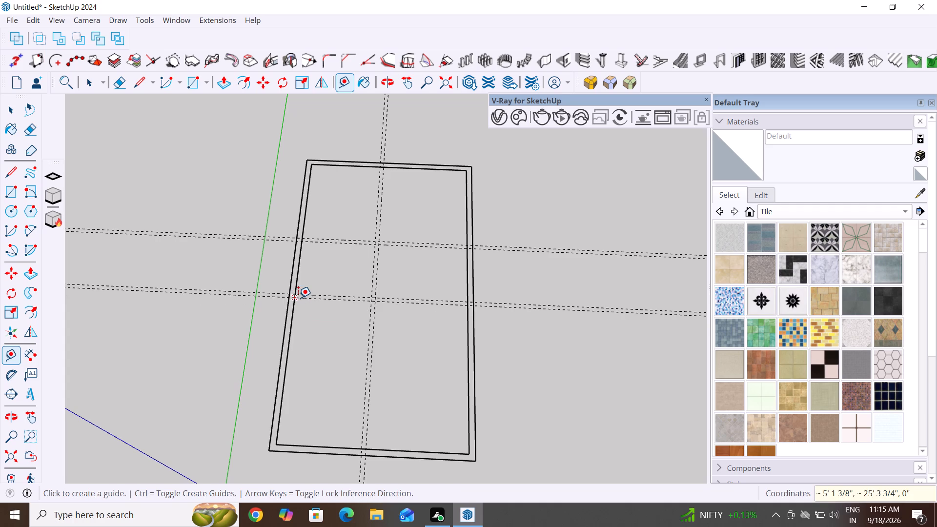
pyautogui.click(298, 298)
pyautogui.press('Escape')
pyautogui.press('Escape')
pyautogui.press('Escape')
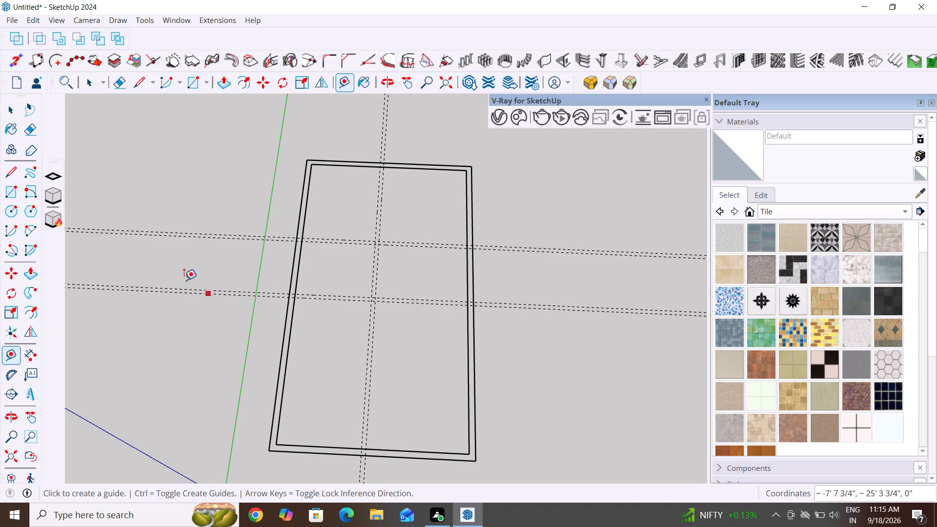
# Place a parallel guide 10'1" from the second crosswise guide pair, on the side toward the near short wall.
pyautogui.click(333, 299)
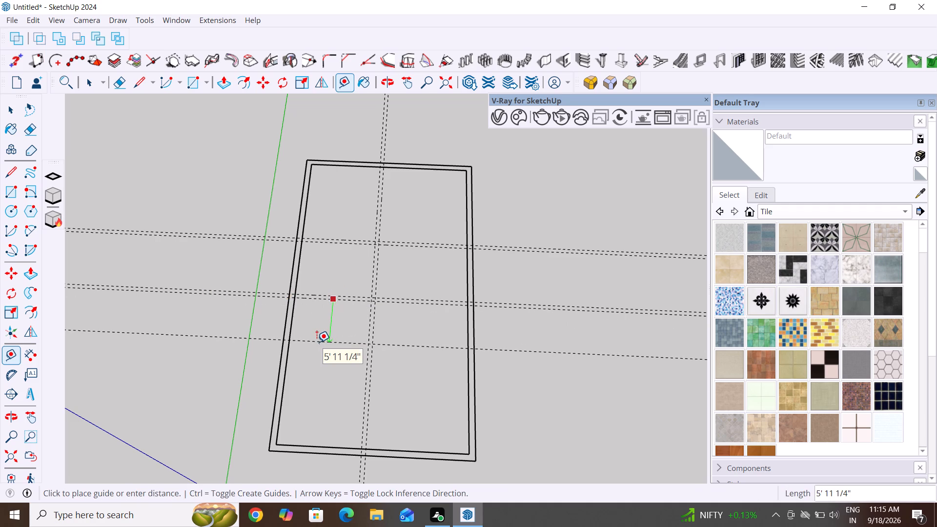
pyautogui.write('10')
pyautogui.write('\'1"')
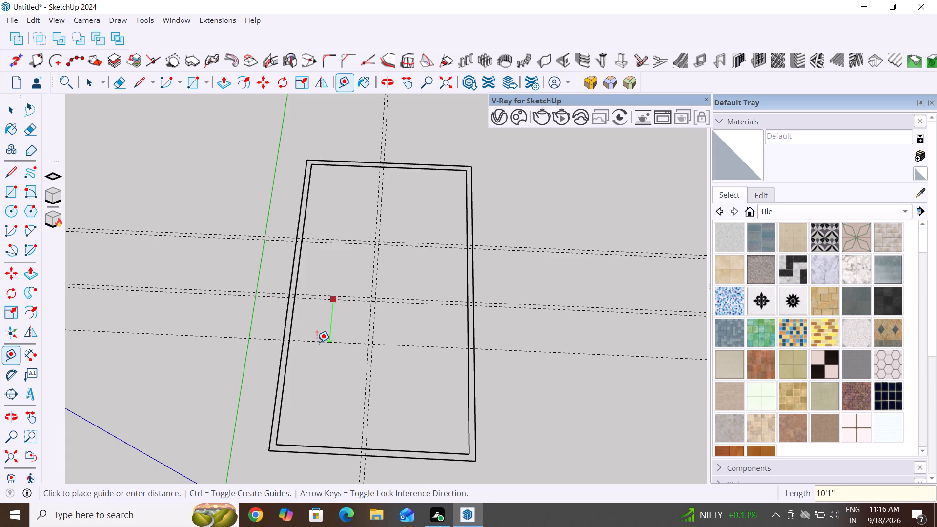
pyautogui.press('Return')
pyautogui.press('Escape')
pyautogui.press('Escape')
pyautogui.press('Escape')
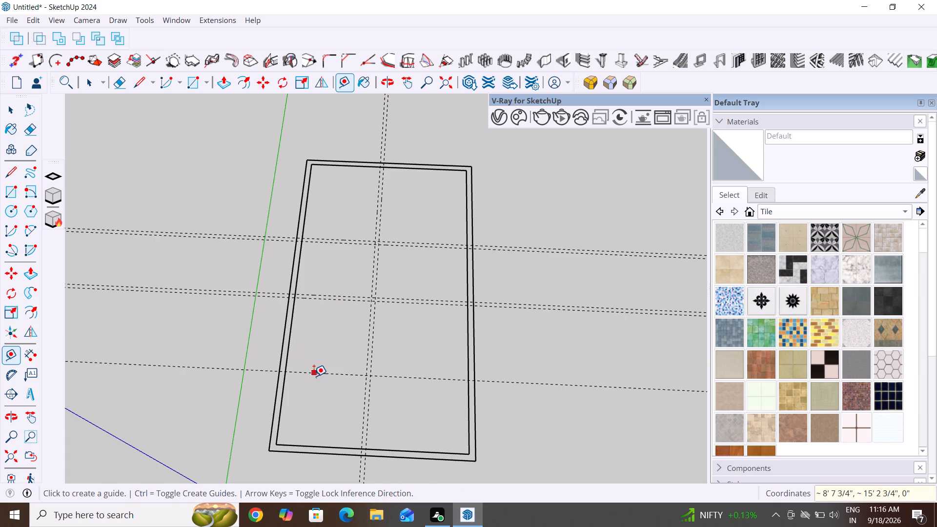
# Place a parallel guide 6" beyond the 10'1" guide, on the side toward the near short wall.
pyautogui.click(314, 376)
pyautogui.write('6"')
pyautogui.press('Return')
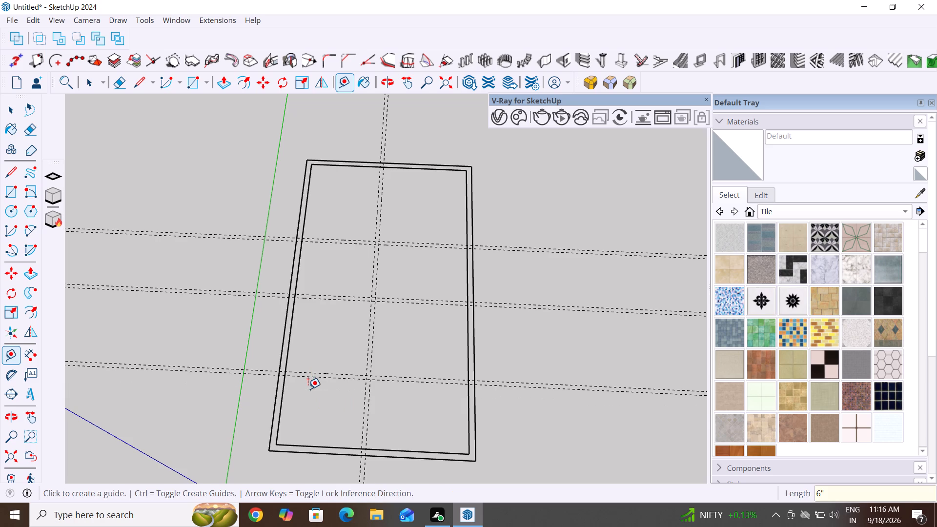
pyautogui.press('Escape')
pyautogui.press('Escape')
pyautogui.click(8, 112)
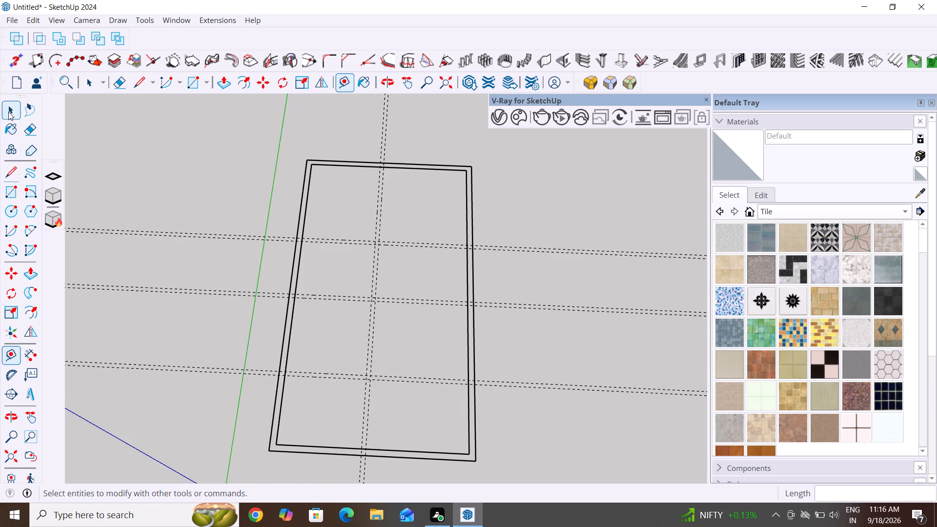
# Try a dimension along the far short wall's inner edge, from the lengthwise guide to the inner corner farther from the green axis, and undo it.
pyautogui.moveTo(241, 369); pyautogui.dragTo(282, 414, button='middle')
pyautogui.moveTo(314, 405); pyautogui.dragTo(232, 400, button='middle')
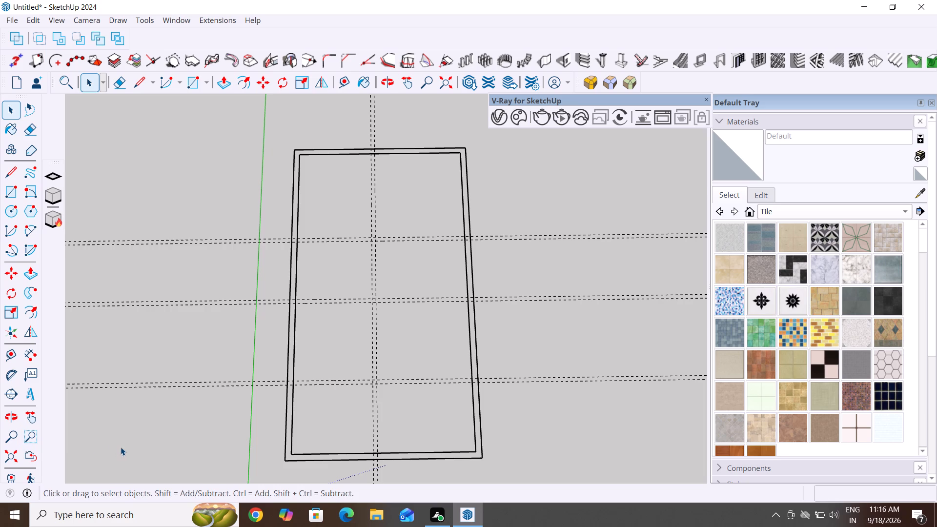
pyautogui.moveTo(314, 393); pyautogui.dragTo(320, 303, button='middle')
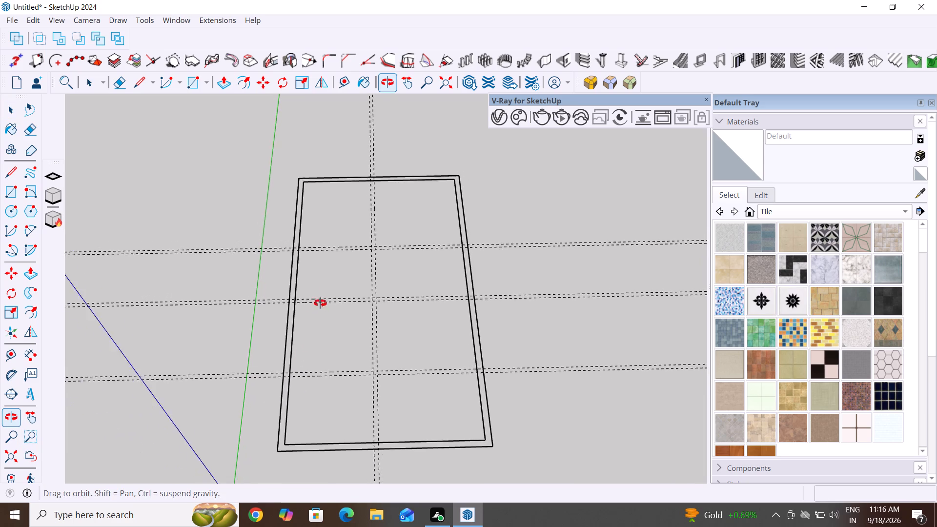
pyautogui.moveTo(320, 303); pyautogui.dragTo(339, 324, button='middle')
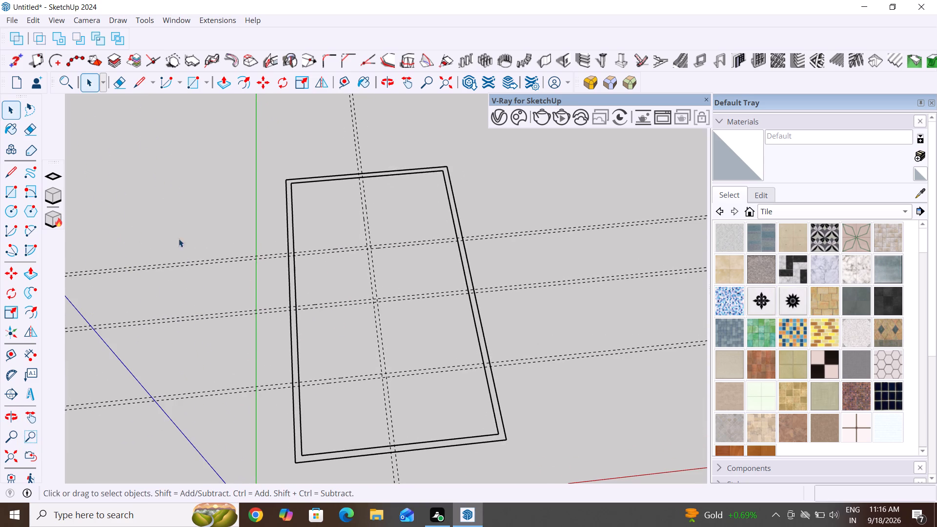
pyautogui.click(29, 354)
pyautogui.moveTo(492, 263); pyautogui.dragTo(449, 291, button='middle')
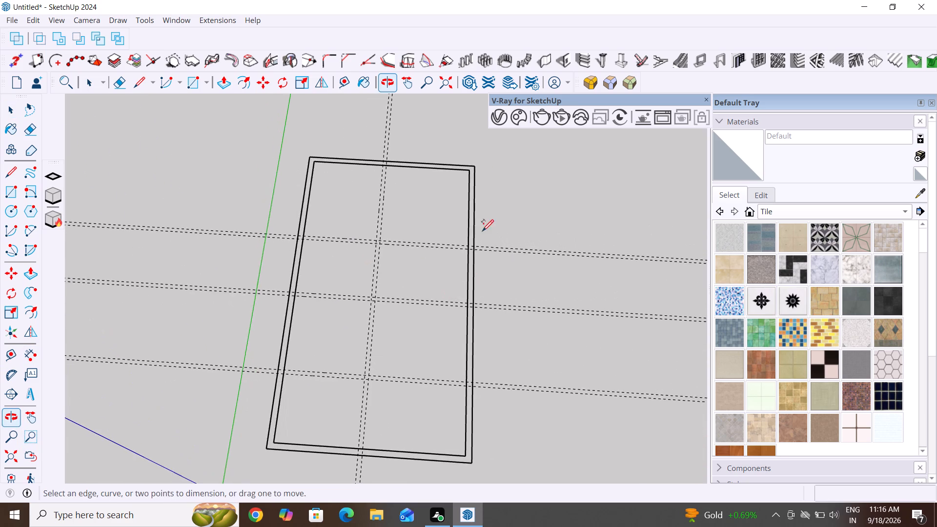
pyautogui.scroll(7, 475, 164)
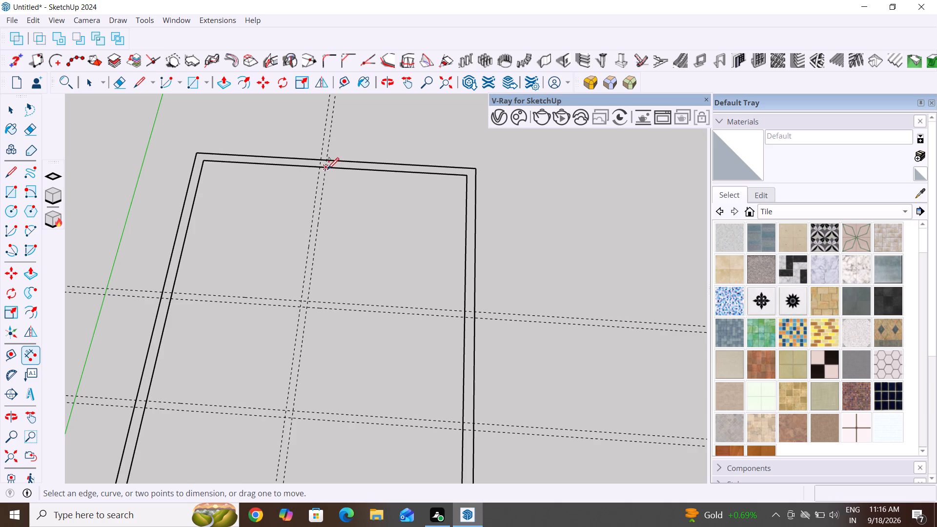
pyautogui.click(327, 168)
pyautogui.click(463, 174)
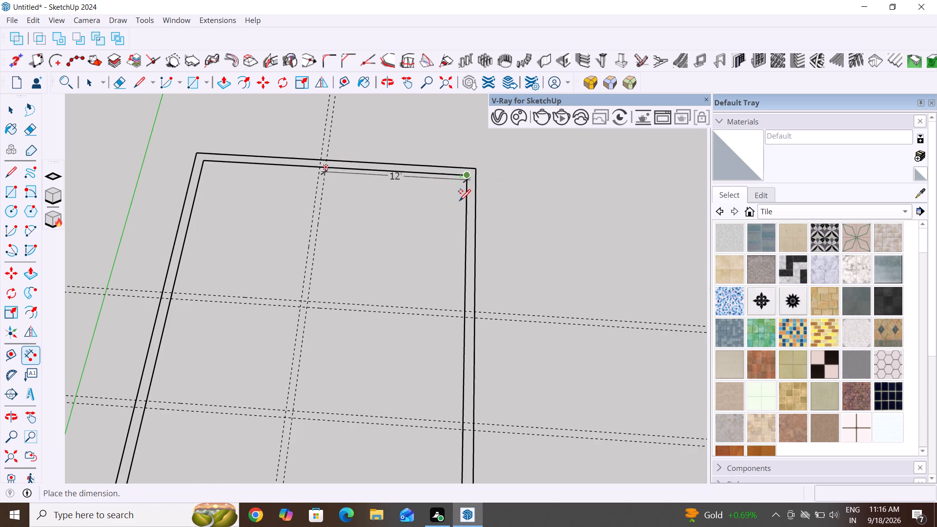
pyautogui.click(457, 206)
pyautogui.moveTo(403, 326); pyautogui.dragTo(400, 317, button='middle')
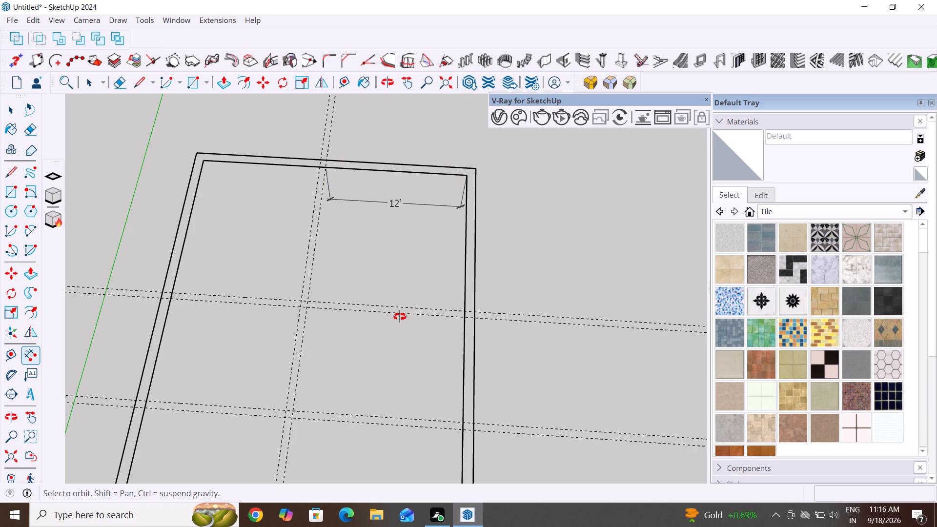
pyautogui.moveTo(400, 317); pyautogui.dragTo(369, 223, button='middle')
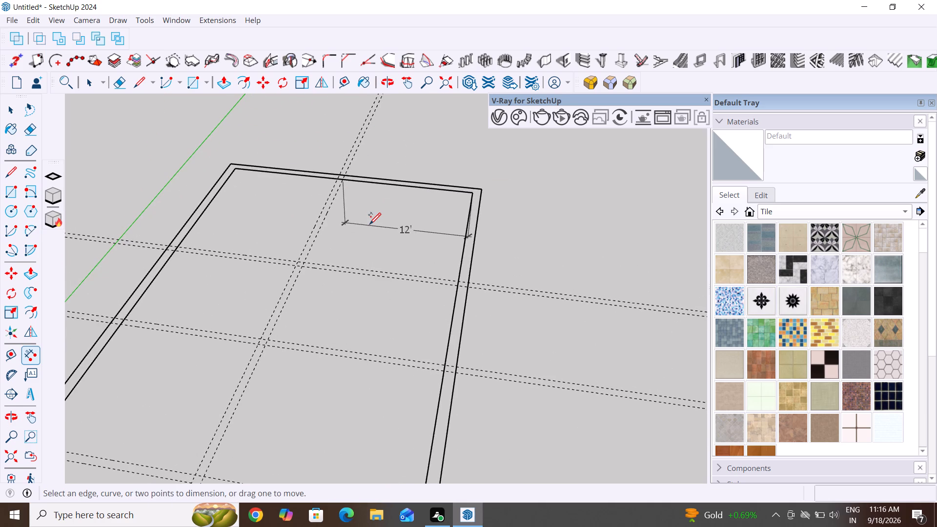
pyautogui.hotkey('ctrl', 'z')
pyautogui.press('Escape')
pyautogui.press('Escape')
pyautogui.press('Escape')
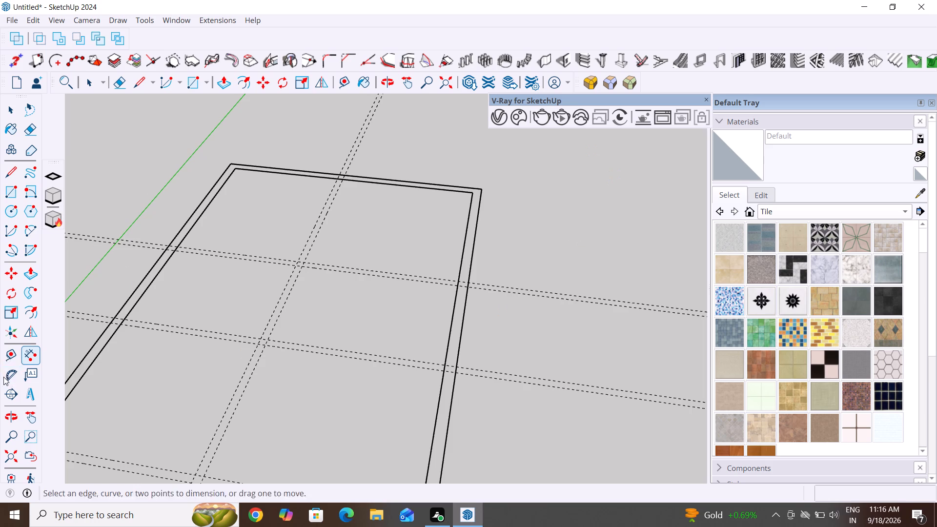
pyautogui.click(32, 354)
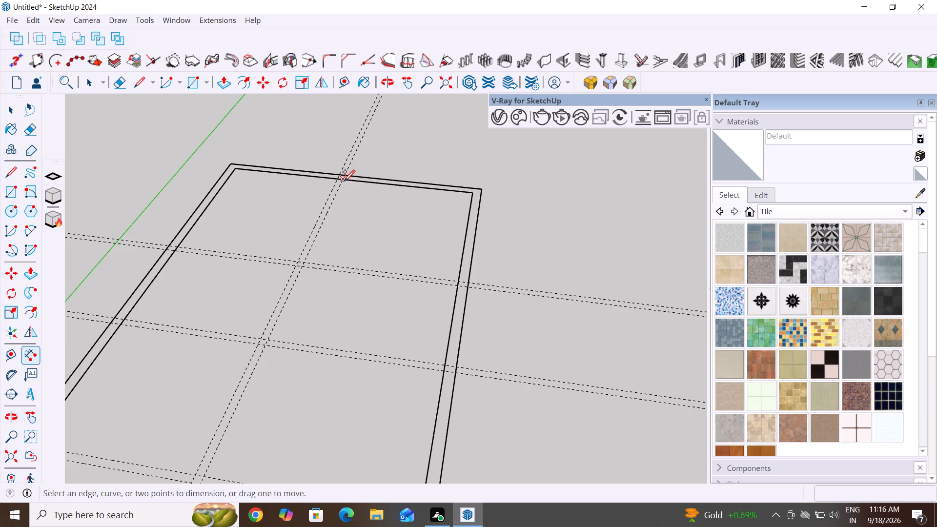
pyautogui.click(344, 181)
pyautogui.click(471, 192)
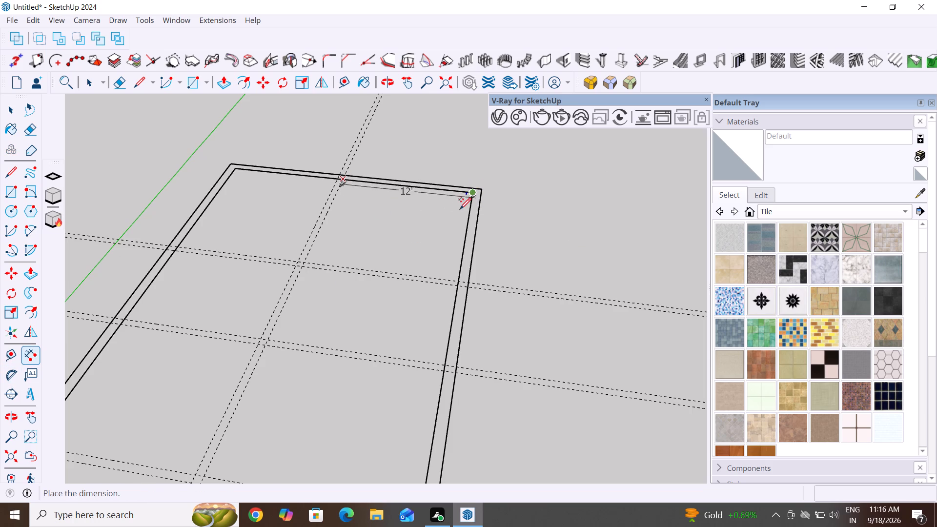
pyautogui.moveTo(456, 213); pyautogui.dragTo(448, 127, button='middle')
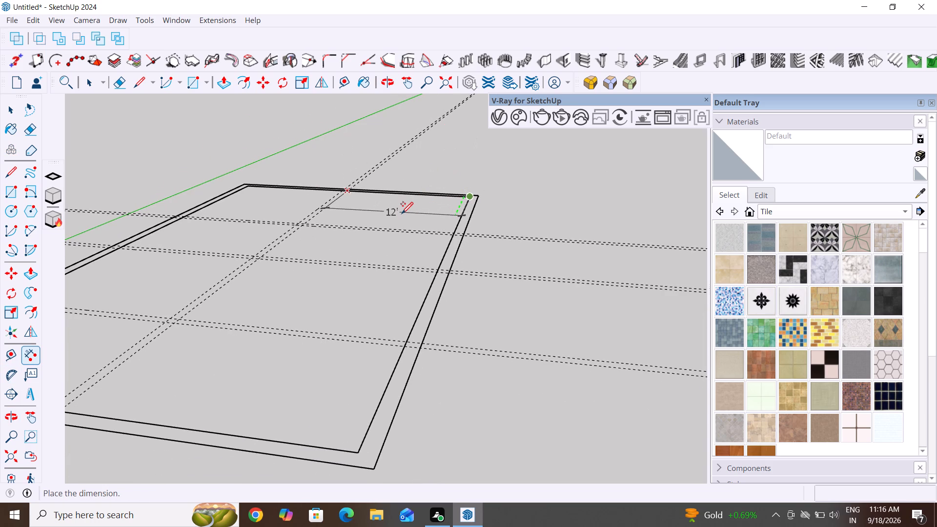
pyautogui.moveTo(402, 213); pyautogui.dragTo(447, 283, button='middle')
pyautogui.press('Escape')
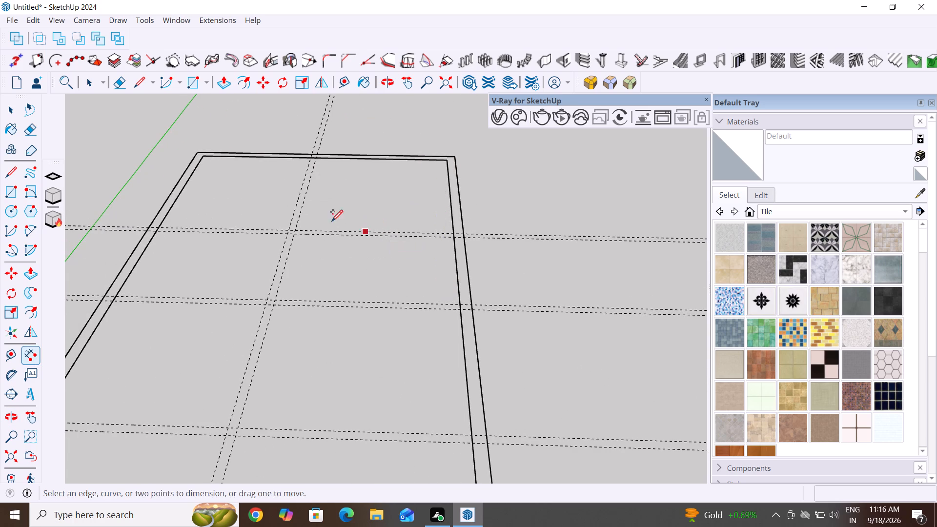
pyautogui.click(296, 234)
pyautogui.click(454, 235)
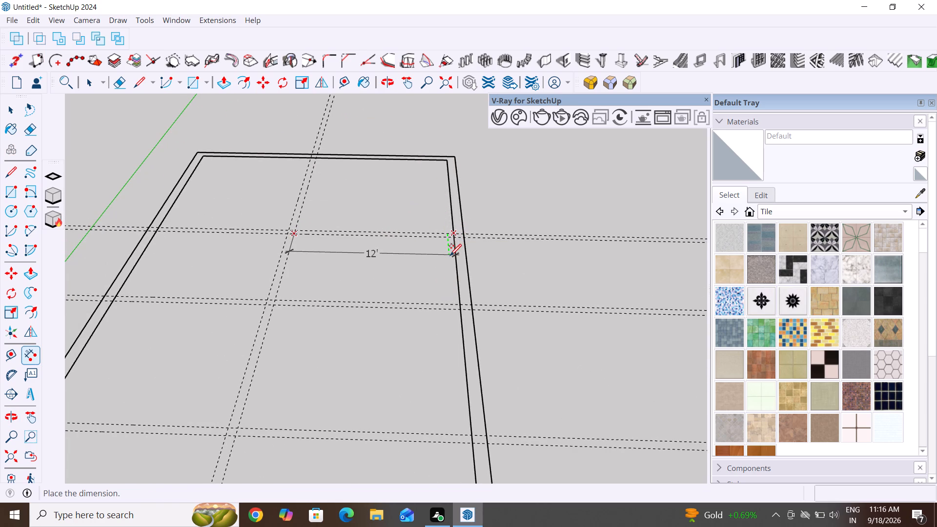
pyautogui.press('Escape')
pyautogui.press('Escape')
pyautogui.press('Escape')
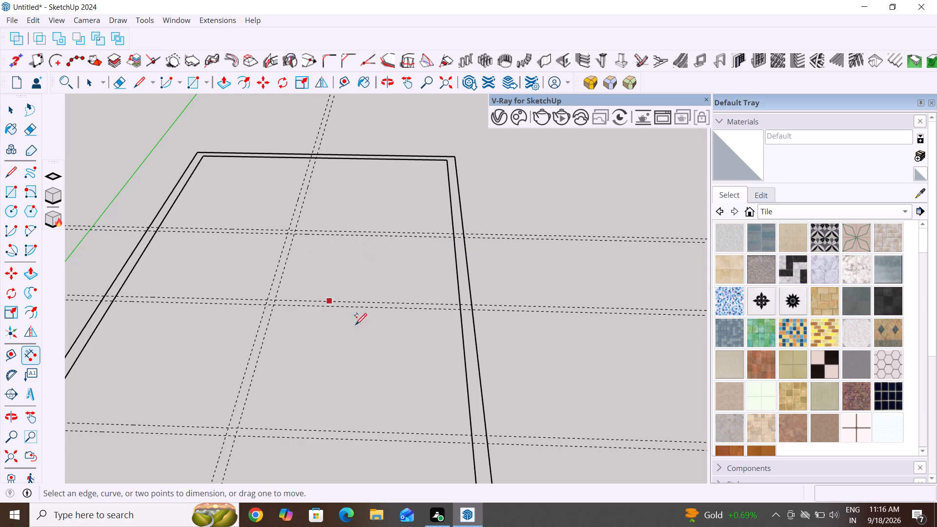
# Place a parallel guide 3'10" from the first crosswise guide pair, between it and the second crosswise pair.
pyautogui.scroll(1, 357, 329)
pyautogui.moveTo(362, 334); pyautogui.dragTo(376, 359, button='middle')
pyautogui.scroll(2, 419, 316)
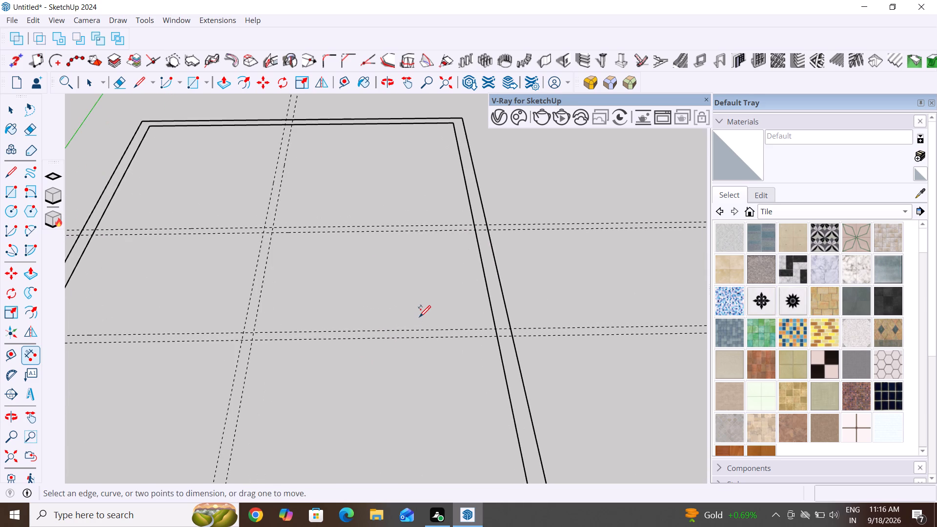
pyautogui.press('Escape')
pyautogui.press('Escape')
pyautogui.press('Escape')
pyautogui.click(14, 357)
pyautogui.click(385, 231)
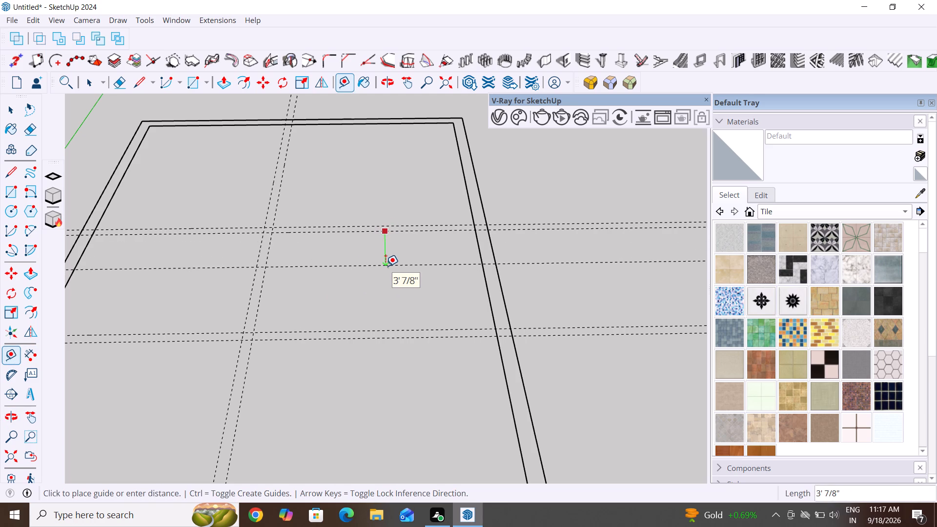
pyautogui.write('3\'10"')
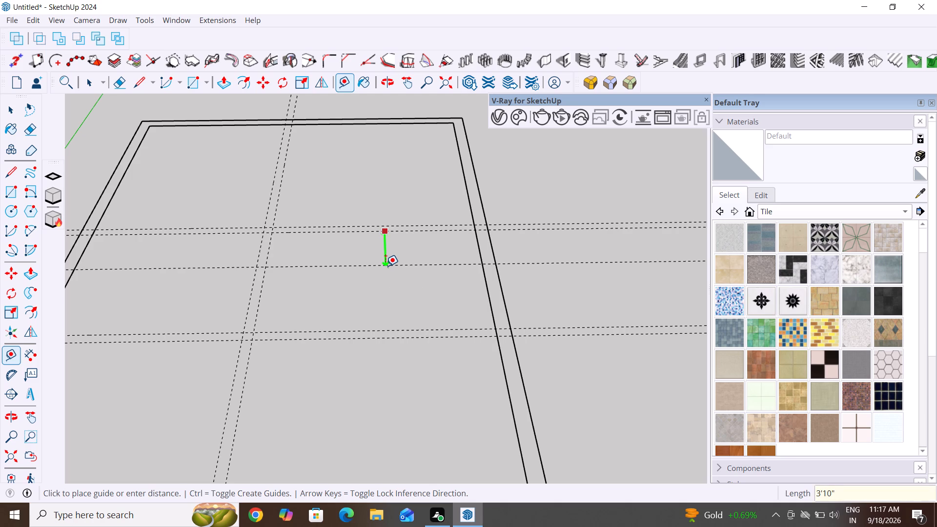
pyautogui.press('Return')
pyautogui.press('Escape')
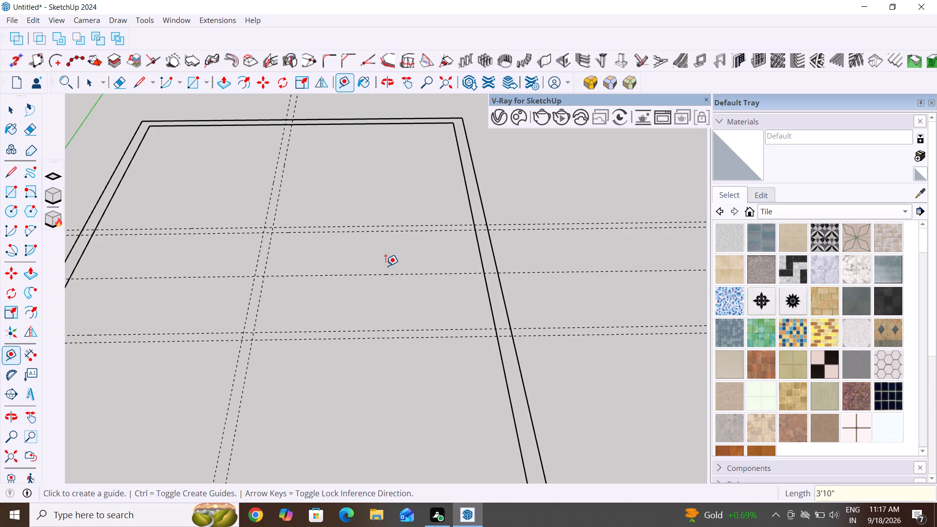
pyautogui.press('Escape')
pyautogui.press('Escape')
pyautogui.press('Escape')
pyautogui.press('Escape')
pyautogui.press('Escape')
pyautogui.press('Escape')
pyautogui.press('Escape')
# Place a parallel guide 6" beyond the 3'10" guide, on the side toward the second crosswise pair.
pyautogui.click(11, 353)
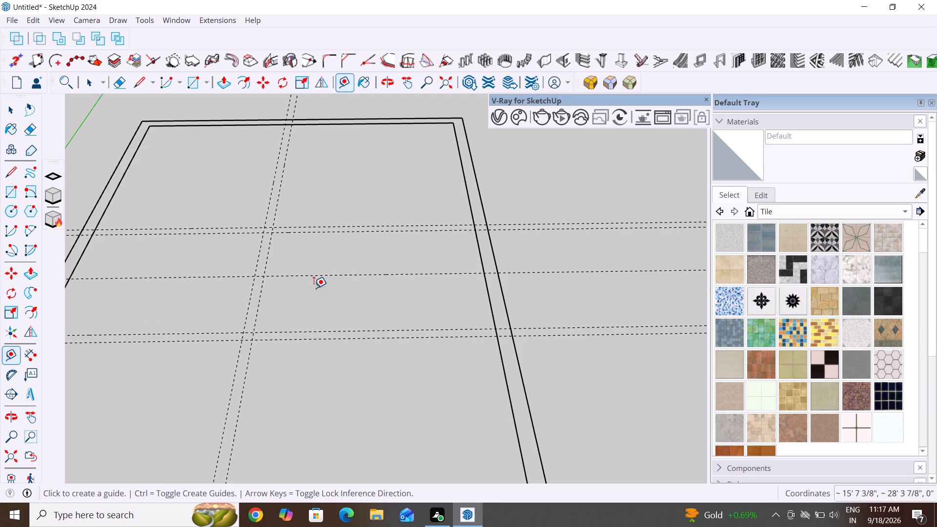
pyautogui.click(360, 277)
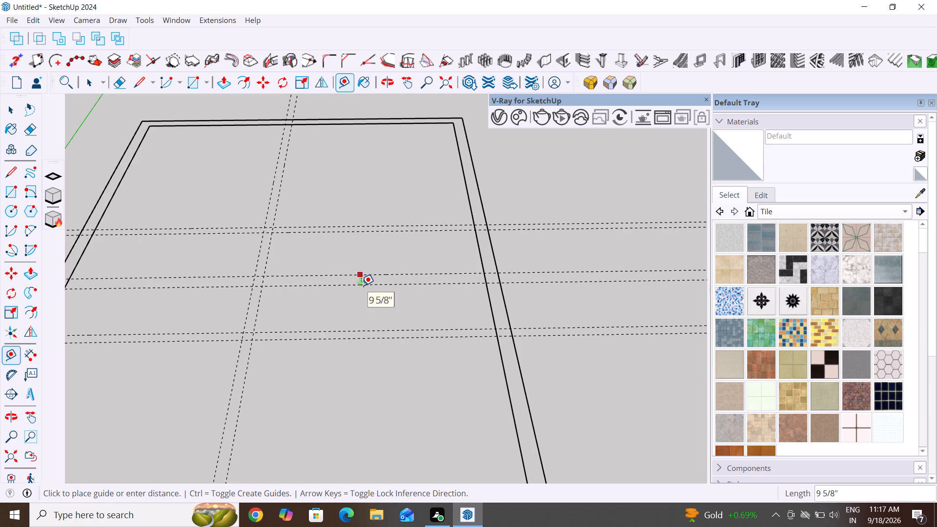
pyautogui.write('6"')
pyautogui.press('Return')
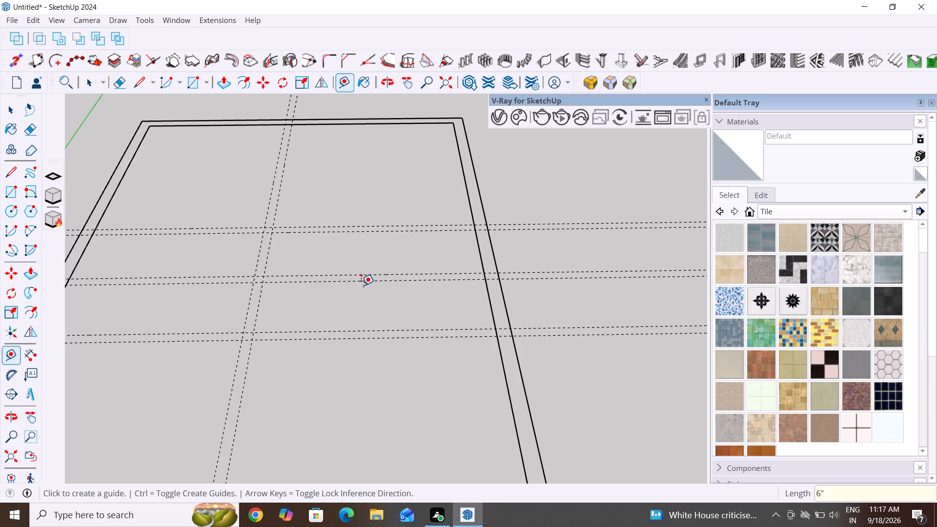
pyautogui.press('Escape')
pyautogui.press('Escape')
pyautogui.press('Escape')
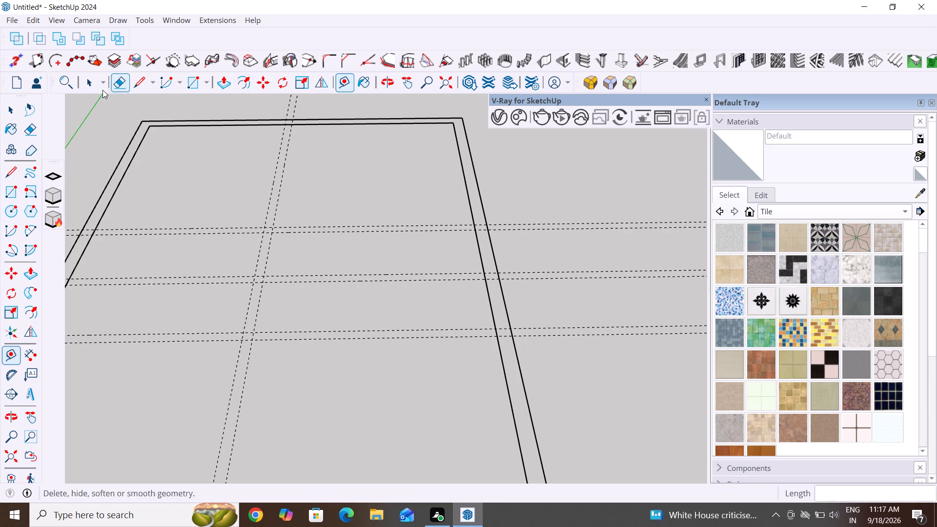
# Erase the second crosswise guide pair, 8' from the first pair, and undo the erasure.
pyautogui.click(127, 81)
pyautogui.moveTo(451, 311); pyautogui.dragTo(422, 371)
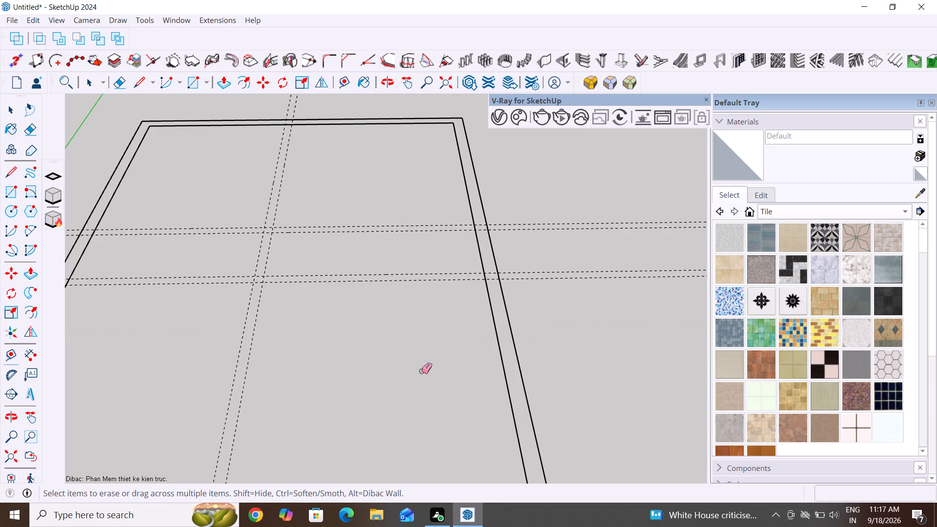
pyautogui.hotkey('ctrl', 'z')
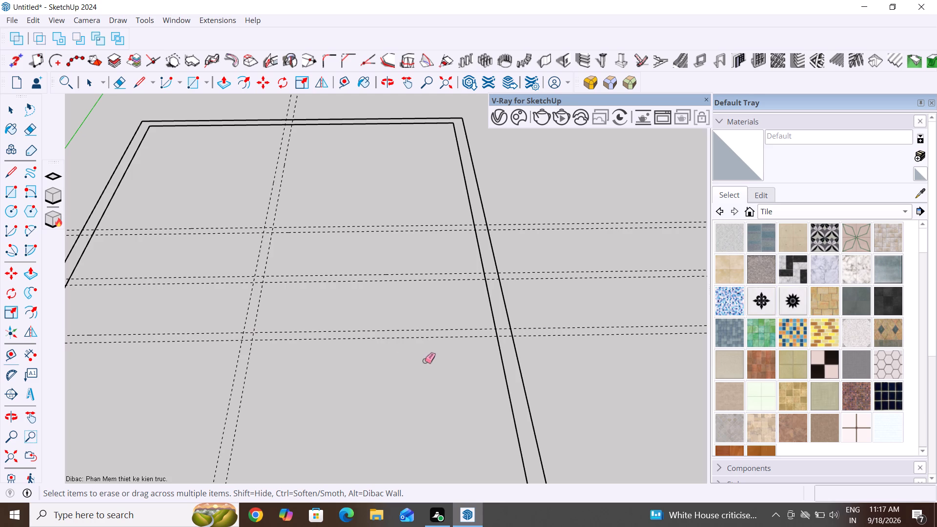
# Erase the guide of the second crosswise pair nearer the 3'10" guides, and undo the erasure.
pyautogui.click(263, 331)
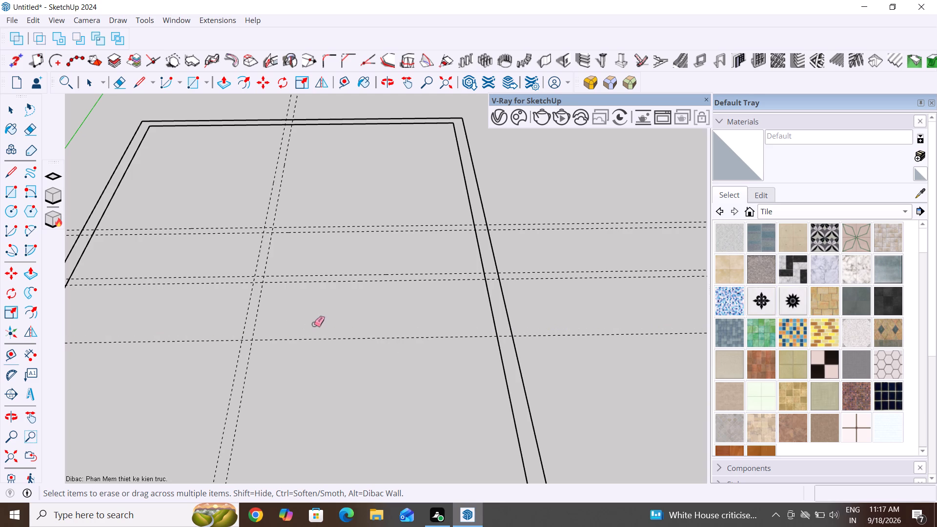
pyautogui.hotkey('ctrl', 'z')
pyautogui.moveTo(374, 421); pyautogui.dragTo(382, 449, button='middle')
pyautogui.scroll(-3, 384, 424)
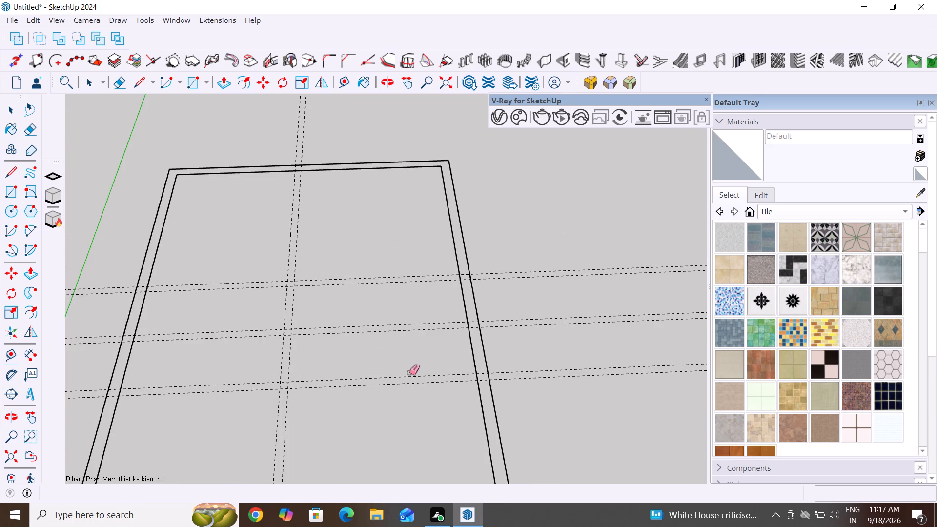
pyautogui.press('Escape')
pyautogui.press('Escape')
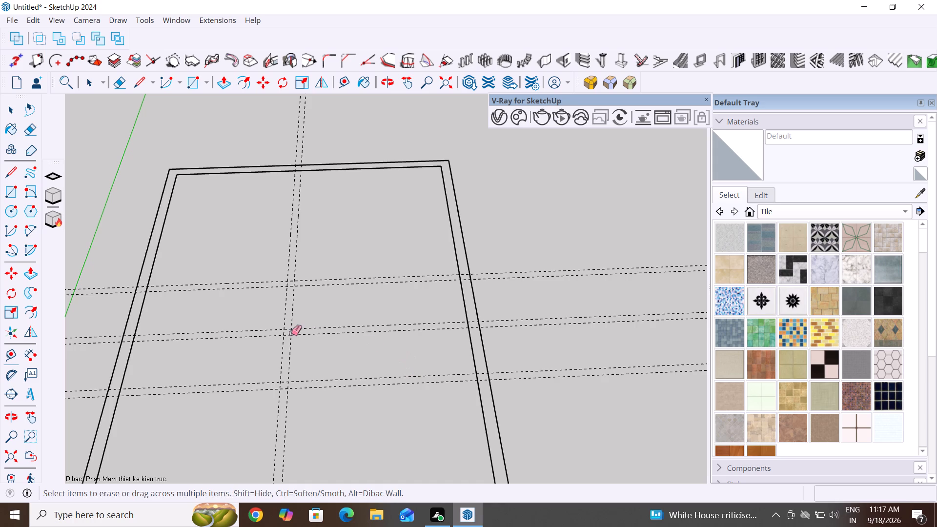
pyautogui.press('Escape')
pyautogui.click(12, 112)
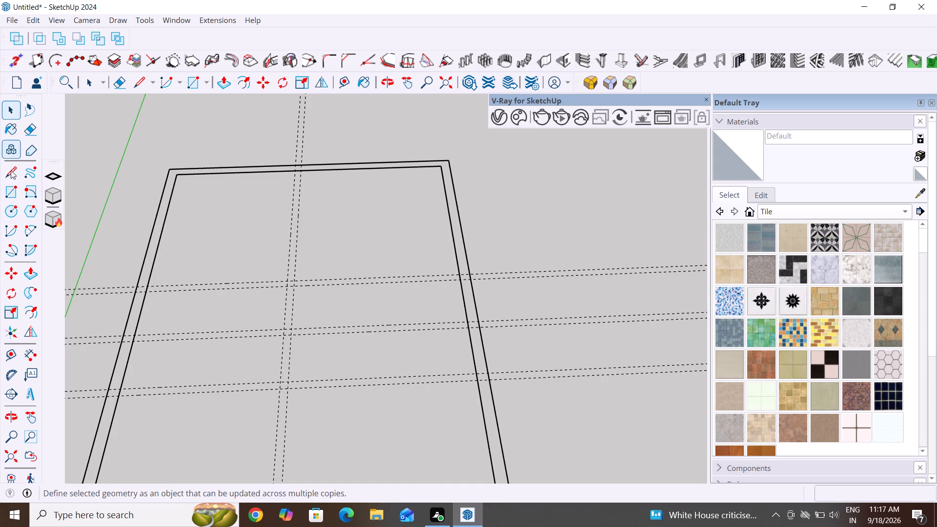
# Draw the L-shaped 6" partition outline from the far short wall to the long wall near the green axis, with 12'6" by 10' and 13' by 10'6" lines.
pyautogui.click(11, 172)
pyautogui.click(294, 170)
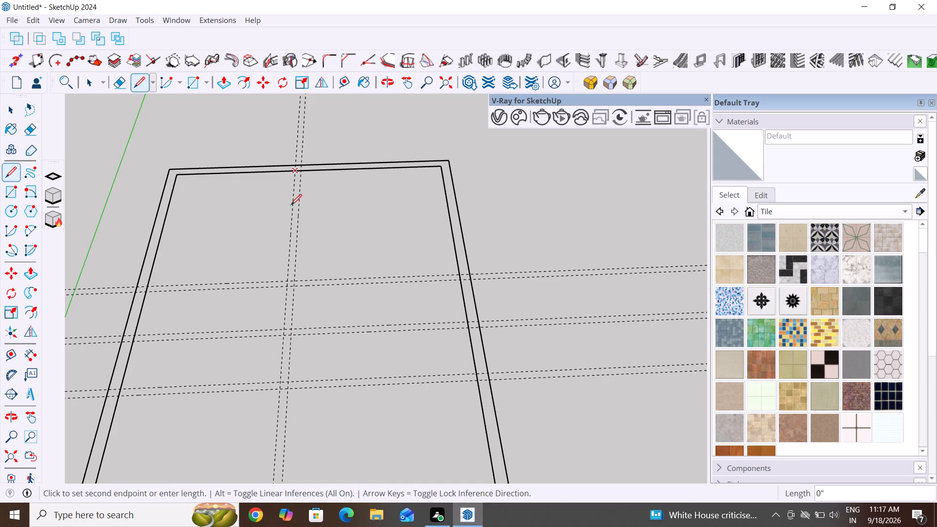
pyautogui.click(286, 279)
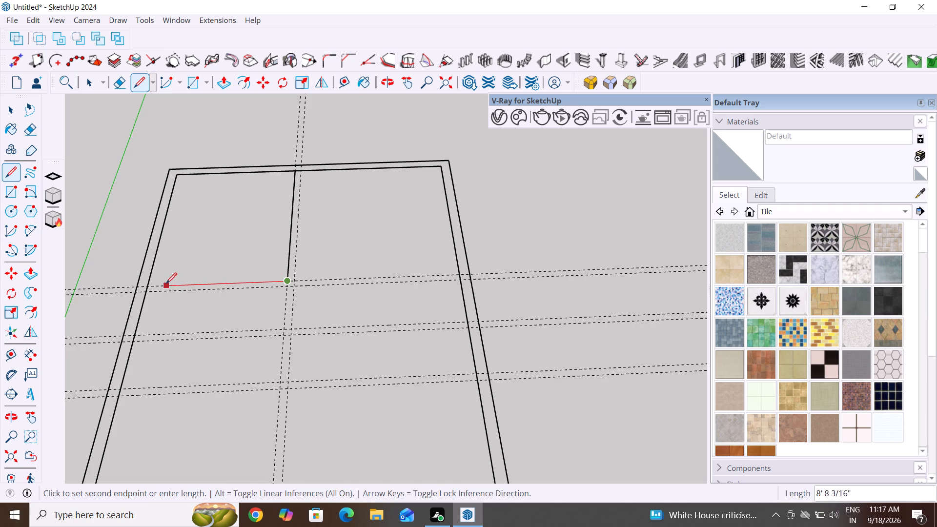
pyautogui.click(146, 284)
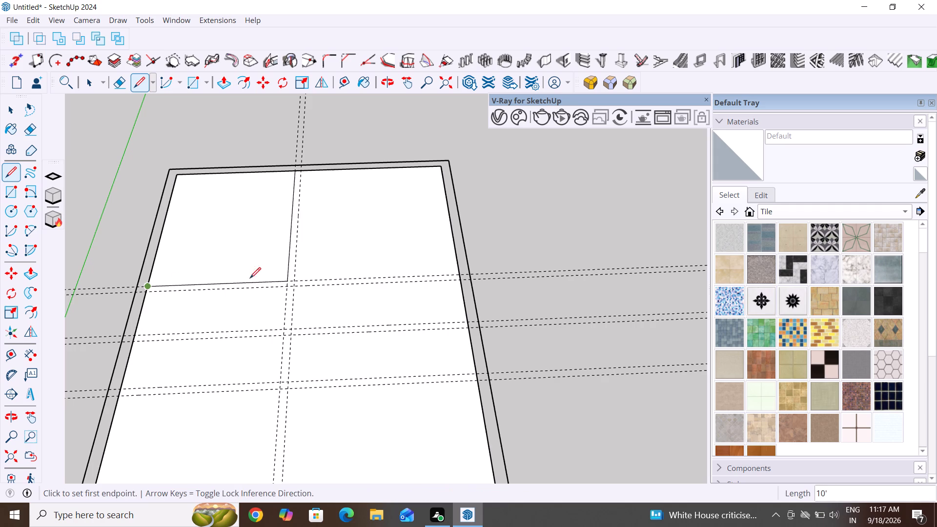
pyautogui.click(303, 171)
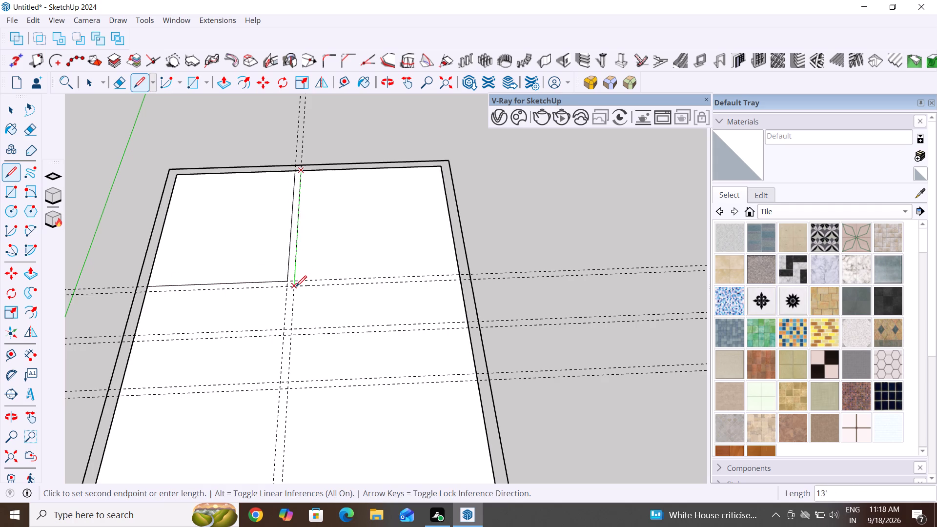
pyautogui.click(294, 288)
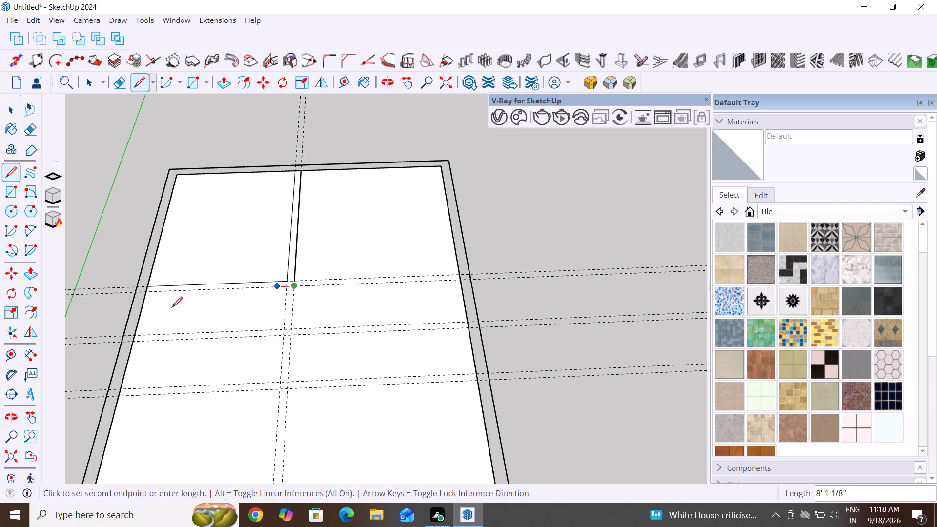
pyautogui.click(149, 294)
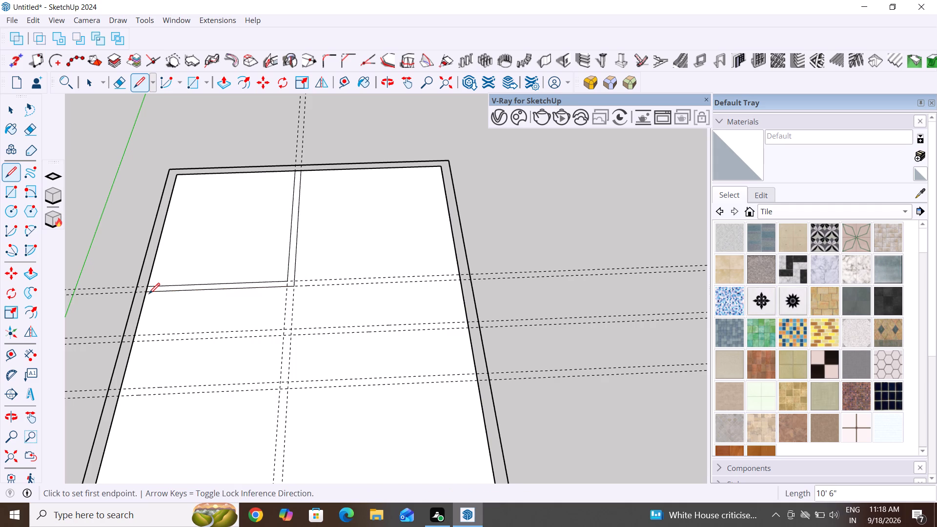
pyautogui.press('space')
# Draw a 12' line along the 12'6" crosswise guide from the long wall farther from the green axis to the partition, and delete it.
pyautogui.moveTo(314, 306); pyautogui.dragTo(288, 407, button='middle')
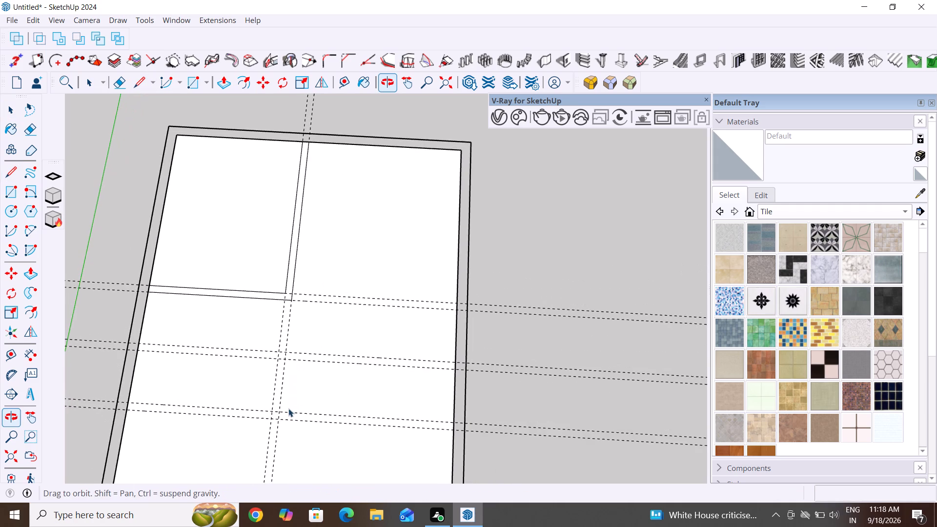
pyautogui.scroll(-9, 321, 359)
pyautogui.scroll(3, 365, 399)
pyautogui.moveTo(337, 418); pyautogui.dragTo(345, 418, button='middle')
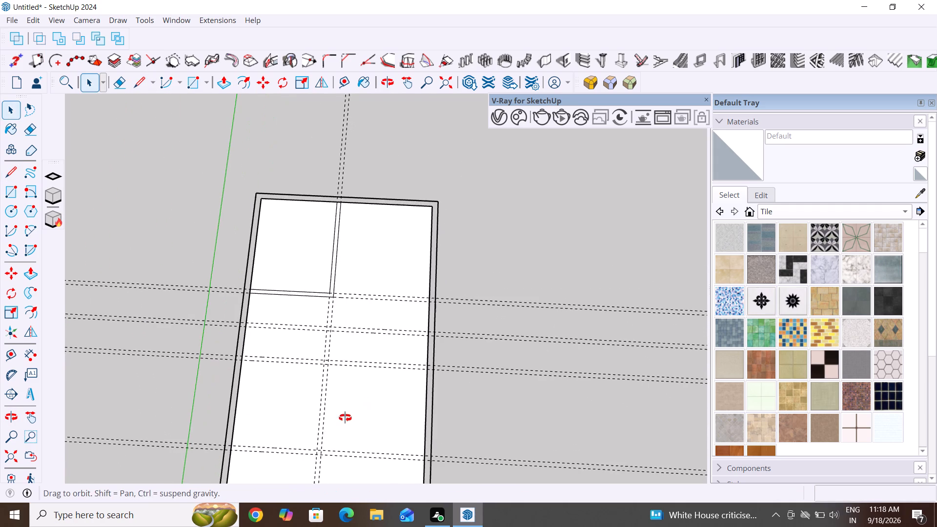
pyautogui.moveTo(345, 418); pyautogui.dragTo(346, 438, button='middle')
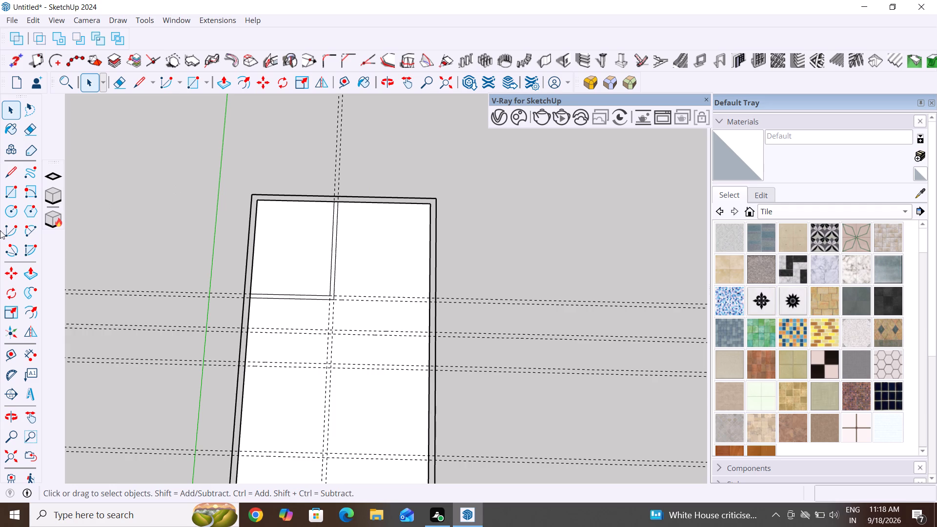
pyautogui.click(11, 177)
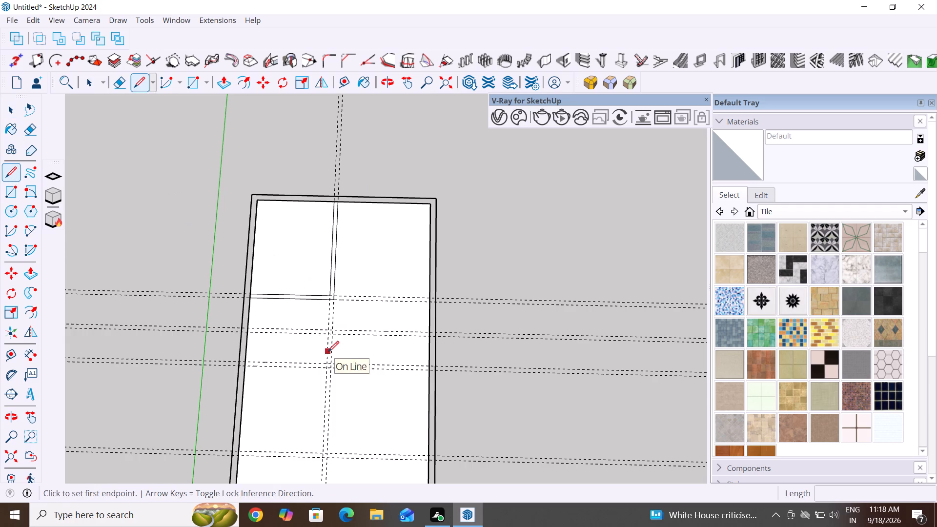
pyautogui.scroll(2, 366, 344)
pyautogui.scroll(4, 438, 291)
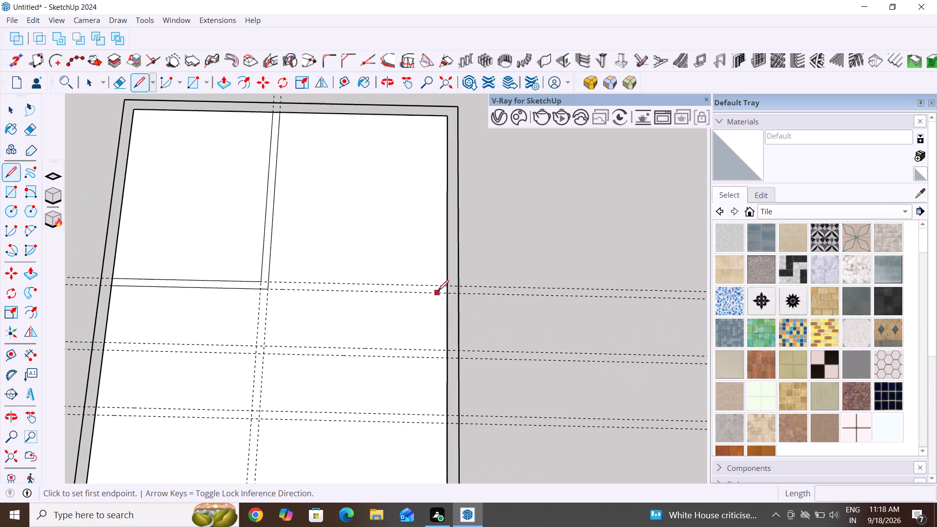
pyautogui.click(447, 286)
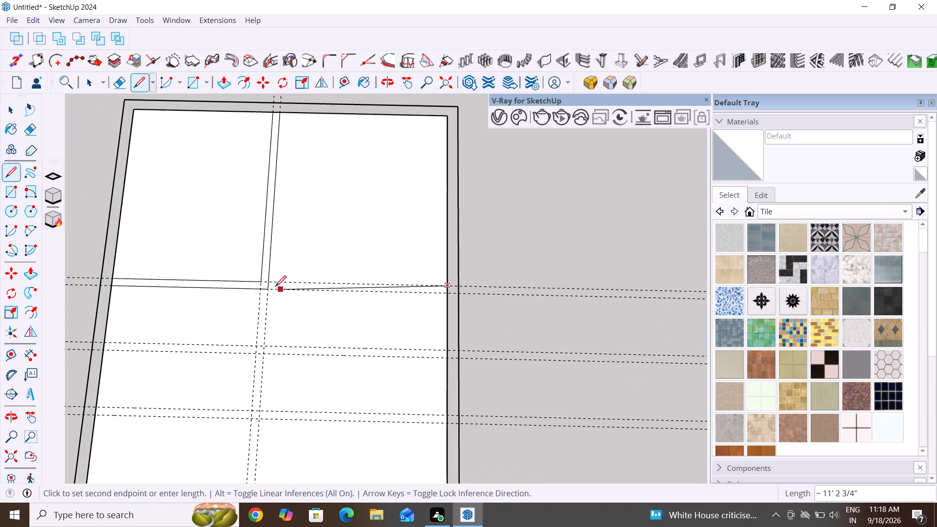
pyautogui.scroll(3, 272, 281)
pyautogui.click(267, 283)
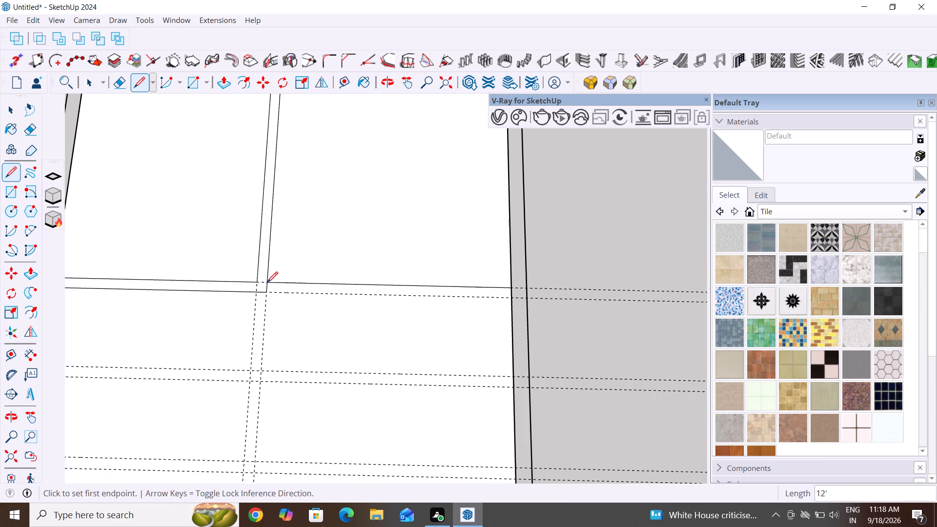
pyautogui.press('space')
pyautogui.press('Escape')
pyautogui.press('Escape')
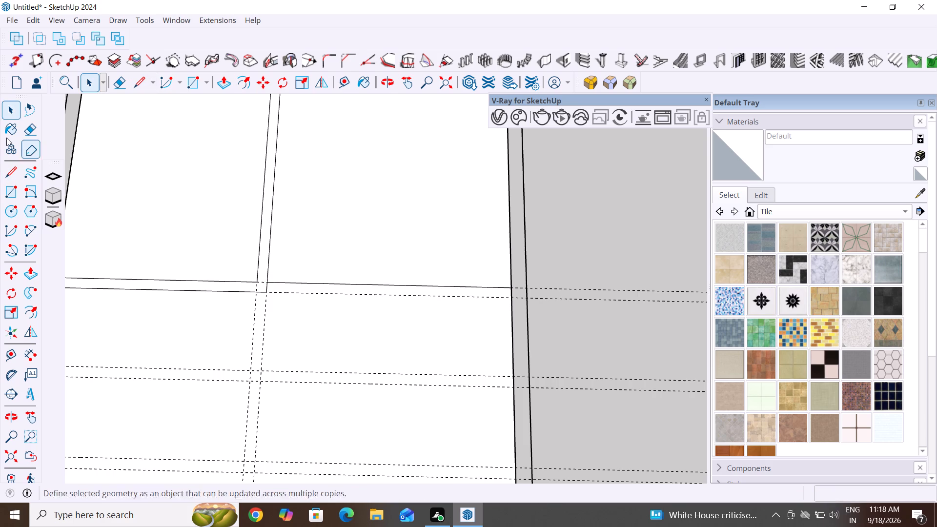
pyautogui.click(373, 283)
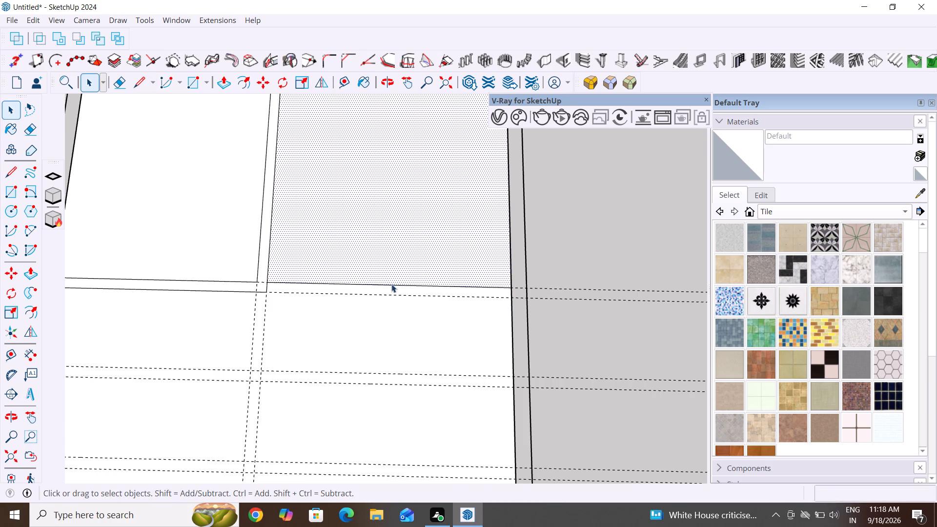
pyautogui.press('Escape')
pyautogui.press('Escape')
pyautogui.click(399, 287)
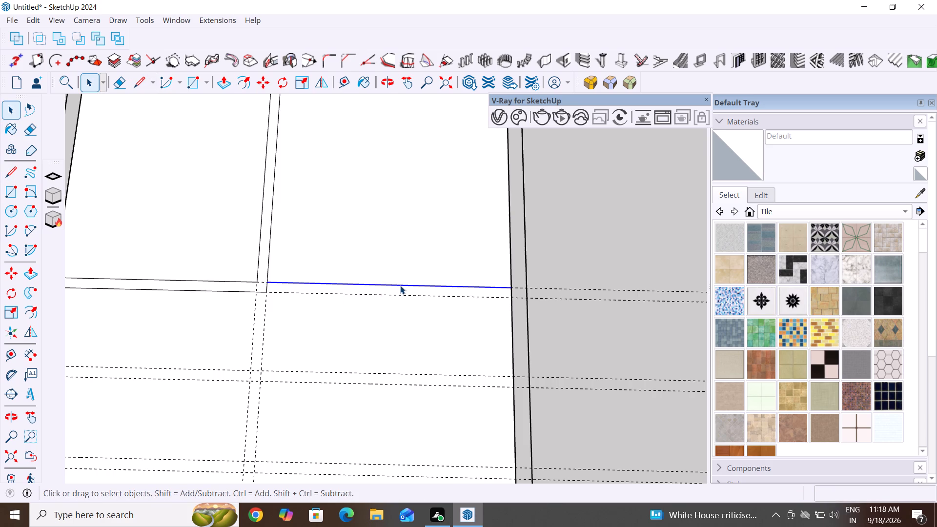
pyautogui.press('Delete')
# Draw two 12' lines along the first crosswise guide pair, extending the partition from its corner to the long wall farther from the green axis.
pyautogui.moveTo(506, 379); pyautogui.dragTo(481, 250, button='middle')
pyautogui.moveTo(477, 345); pyautogui.dragTo(293, 297, button='middle')
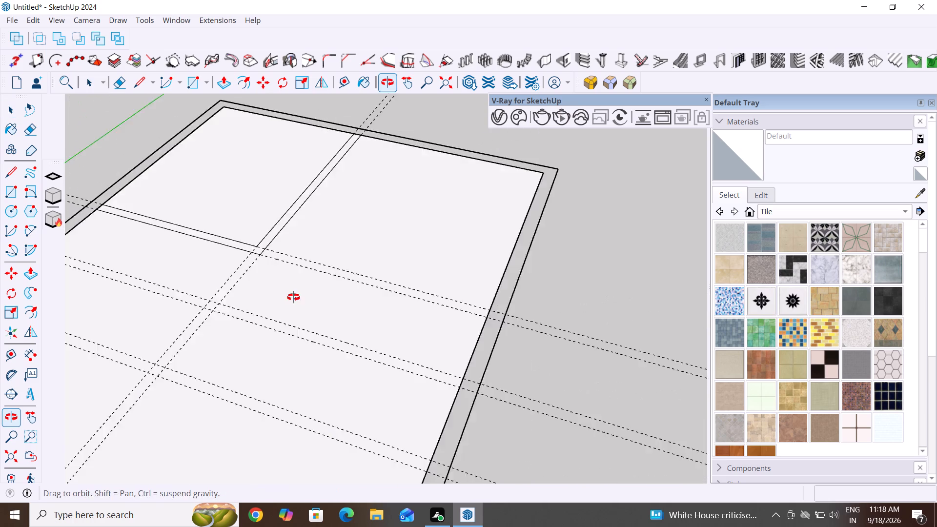
pyautogui.moveTo(293, 297); pyautogui.dragTo(224, 320, button='middle')
pyautogui.moveTo(334, 269); pyautogui.dragTo(264, 246, button='middle')
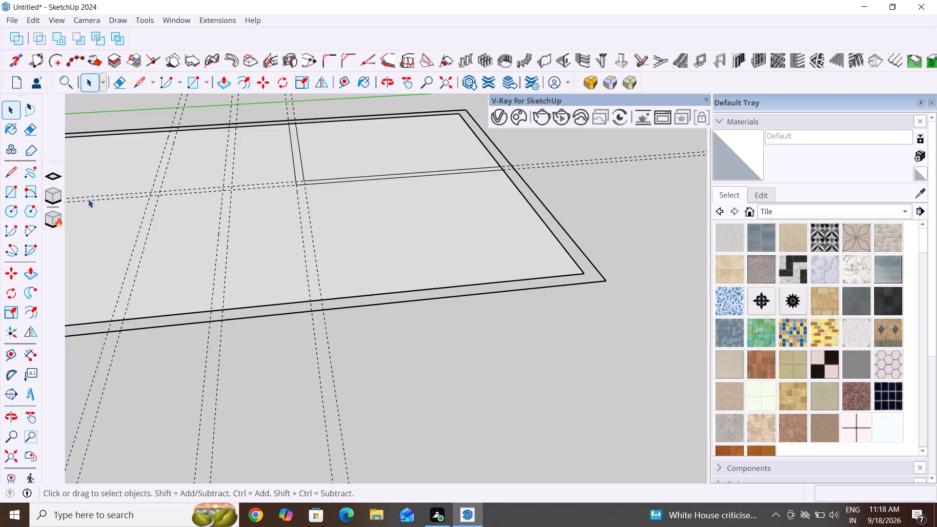
pyautogui.click(13, 173)
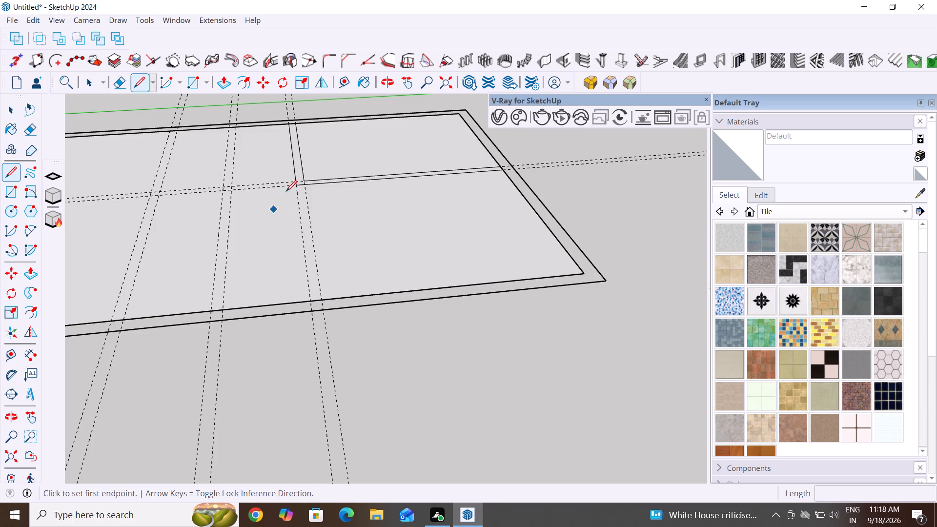
pyautogui.scroll(3, 288, 189)
pyautogui.click(294, 190)
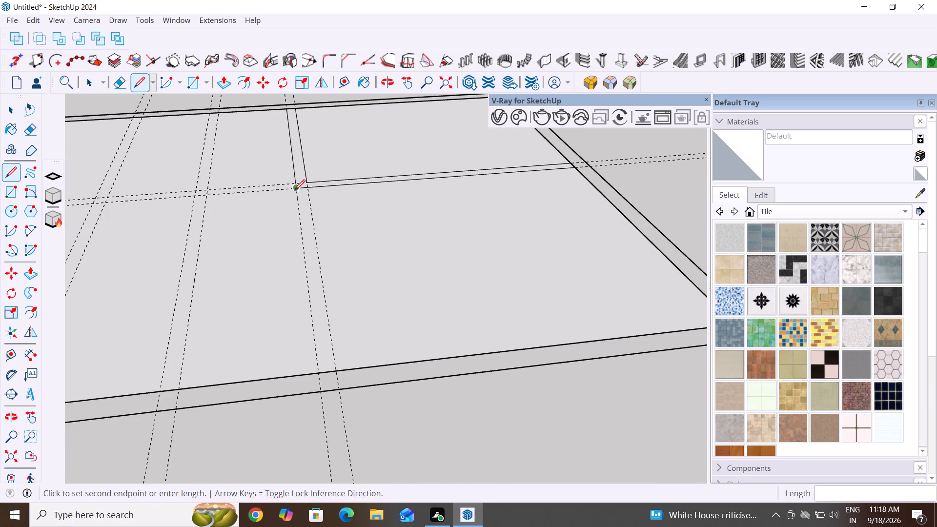
pyautogui.click(318, 376)
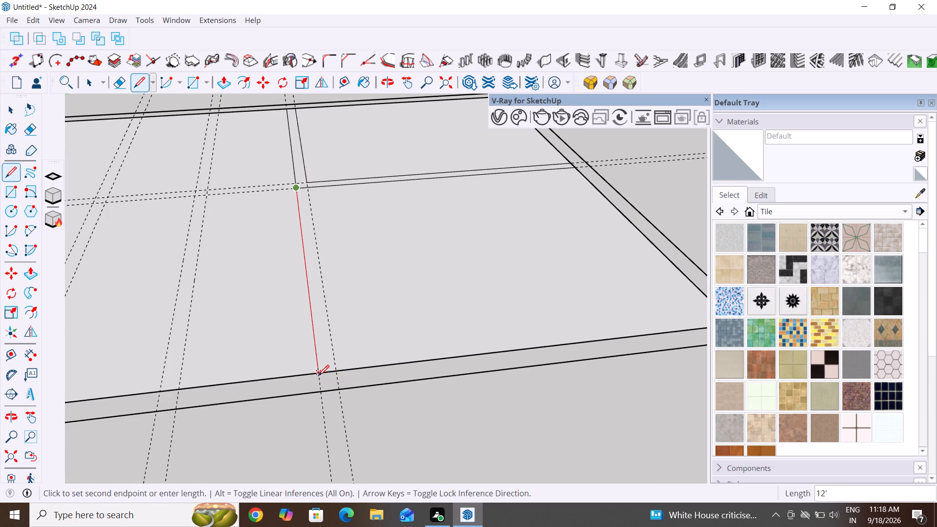
pyautogui.press('space')
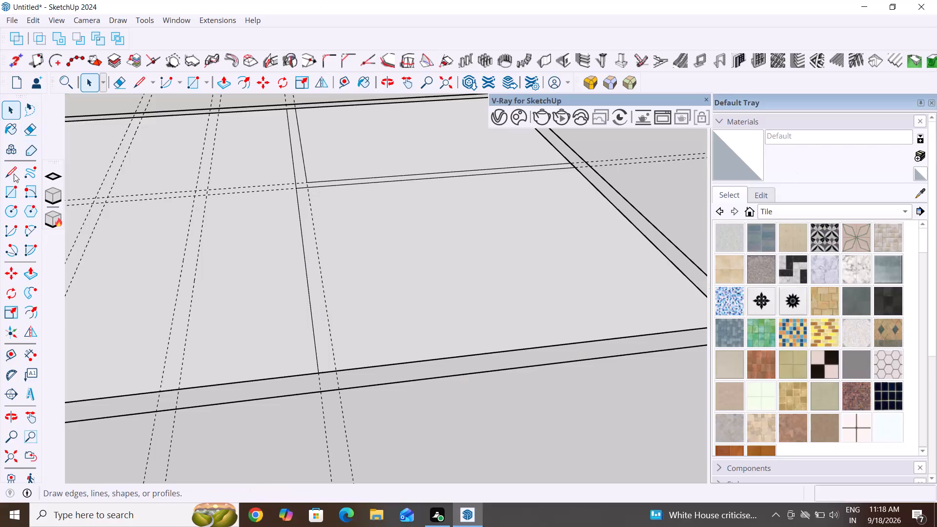
pyautogui.click(15, 173)
pyautogui.click(308, 189)
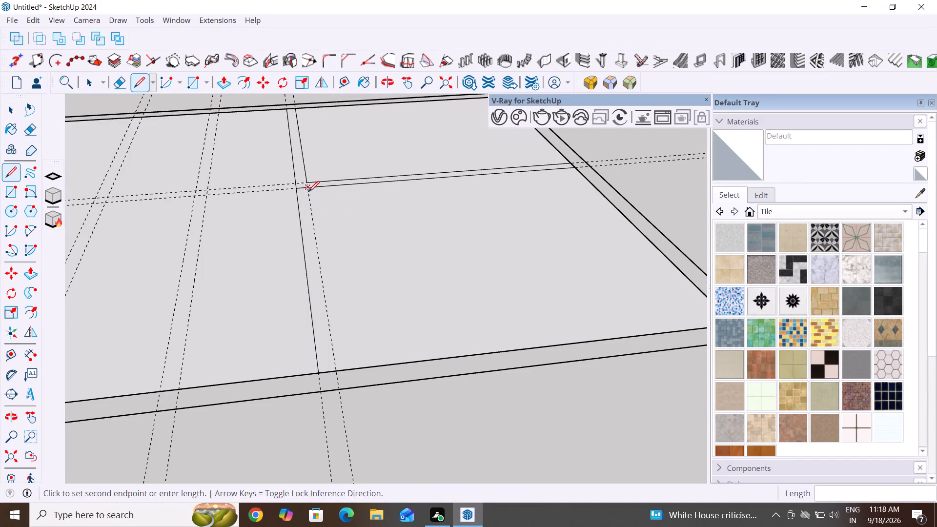
pyautogui.click(336, 372)
pyautogui.press('space')
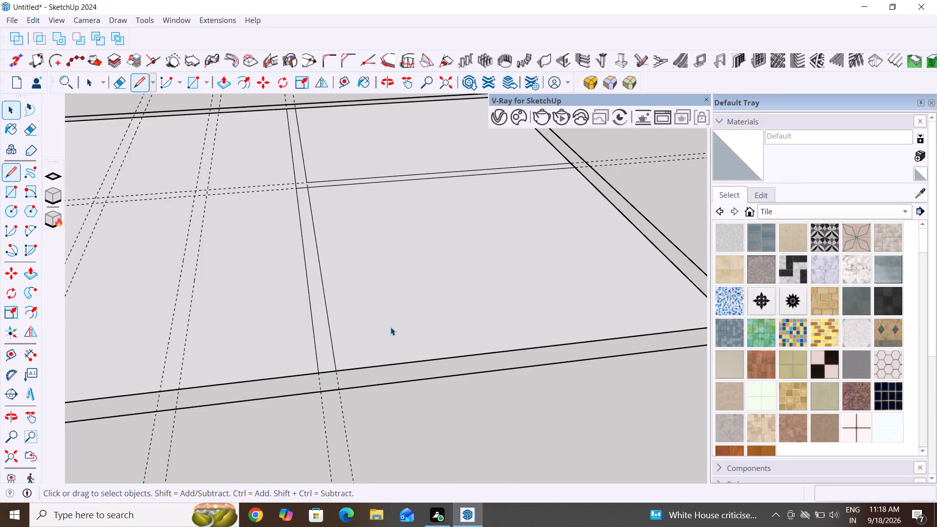
# Delete the pair of crosswise guides closest to the drawn crosswise partition.
pyautogui.scroll(-4, 388, 327)
pyautogui.moveTo(264, 357); pyautogui.dragTo(468, 397, button='middle')
pyautogui.scroll(-4, 293, 339)
pyautogui.moveTo(270, 362); pyautogui.dragTo(433, 375, button='middle')
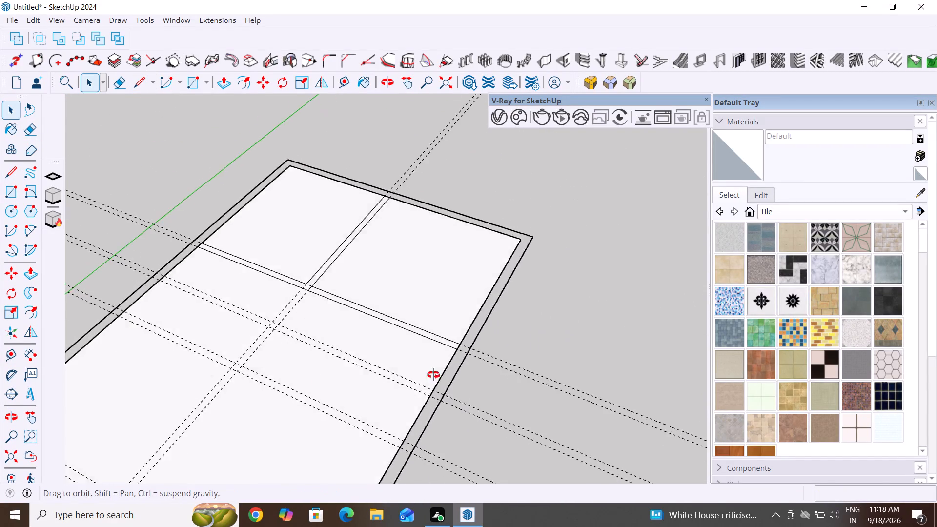
pyautogui.moveTo(433, 375); pyautogui.dragTo(457, 371, button='middle')
pyautogui.scroll(-2, 347, 345)
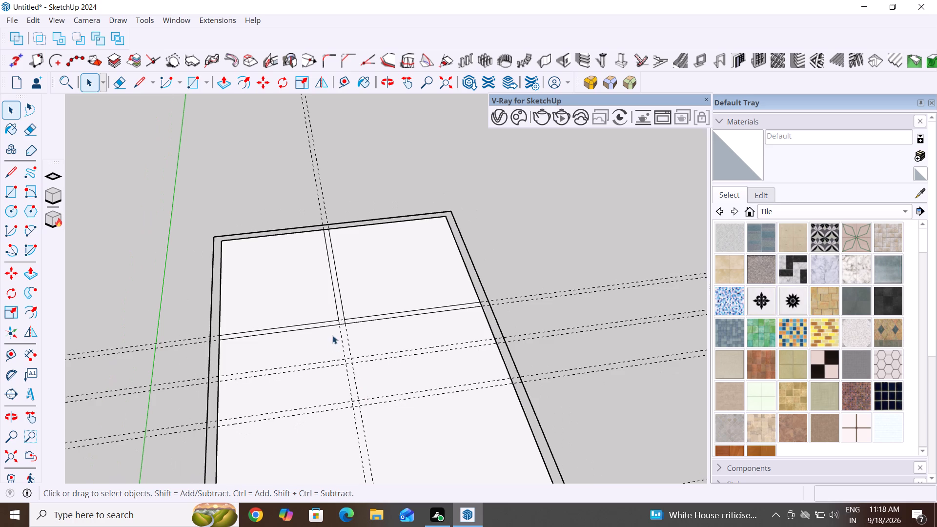
pyautogui.scroll(-4, 332, 335)
pyautogui.moveTo(333, 386); pyautogui.dragTo(304, 380, button='middle')
pyautogui.press('Escape')
pyautogui.press('Escape')
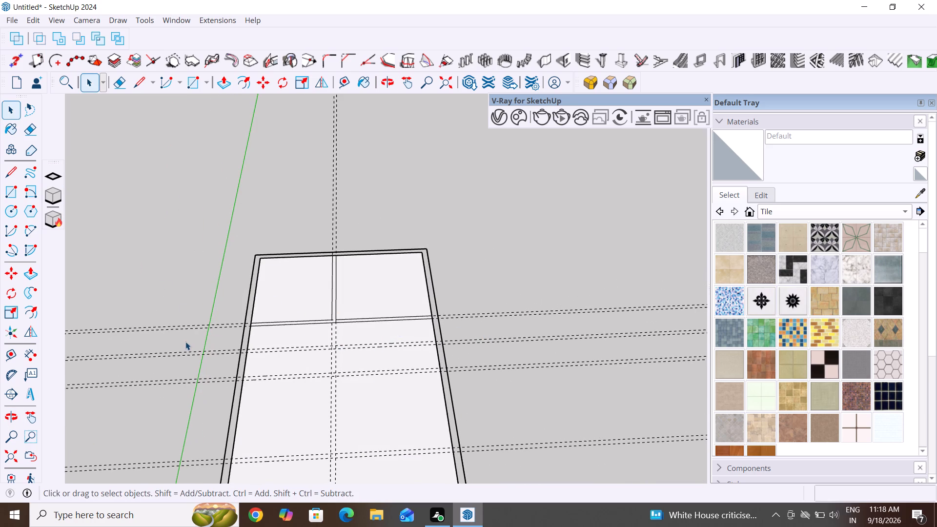
pyautogui.moveTo(331, 346); pyautogui.dragTo(318, 413, button='middle')
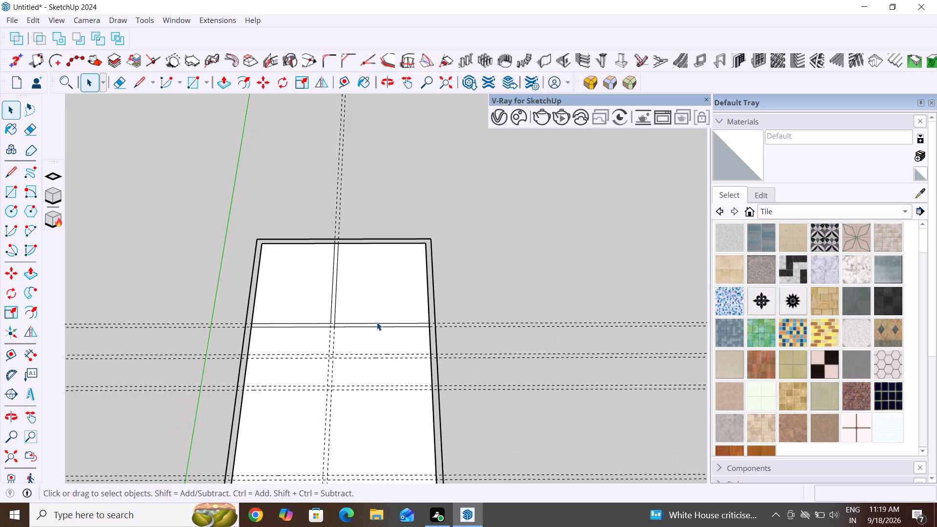
pyautogui.scroll(-5, 407, 275)
pyautogui.scroll(5, 412, 406)
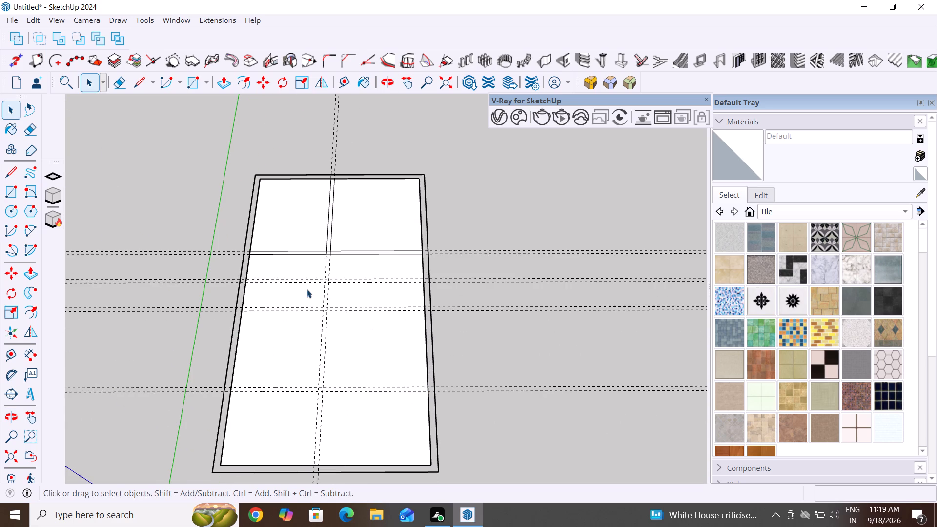
pyautogui.press('Escape')
pyautogui.press('Escape')
pyautogui.click(490, 270)
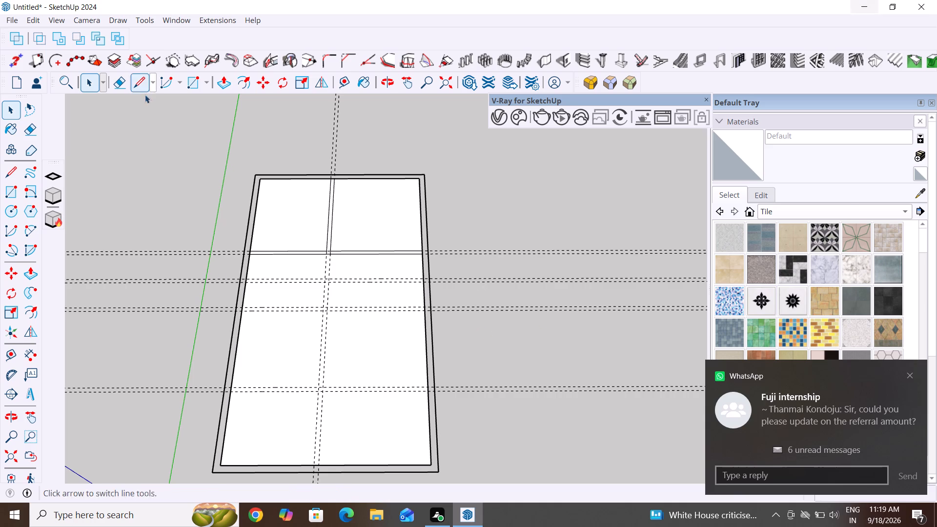
pyautogui.moveTo(480, 275); pyautogui.dragTo(467, 290)
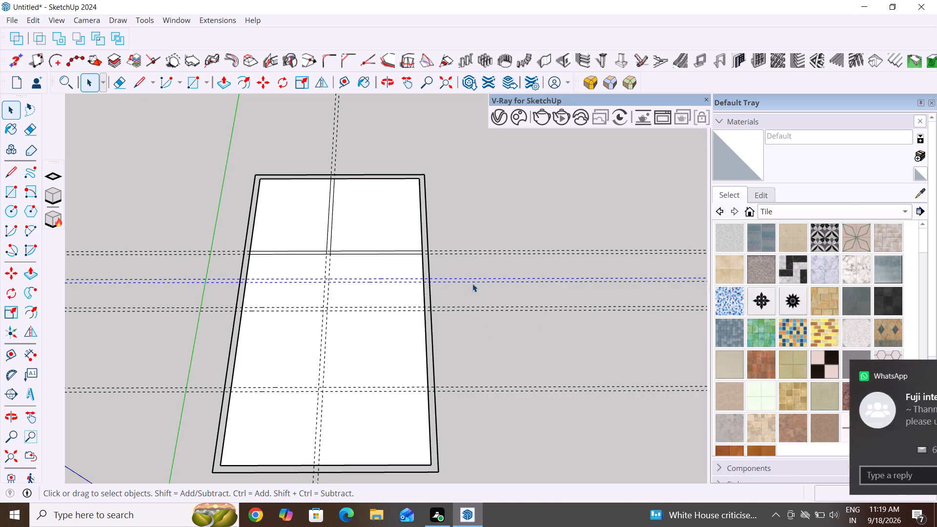
pyautogui.press('Delete')
# Delete the two remaining crosswise guide pairs between the crosswise partition and the near short wall.
pyautogui.moveTo(362, 322); pyautogui.dragTo(356, 418, button='middle')
pyautogui.moveTo(349, 274); pyautogui.dragTo(373, 304, button='middle')
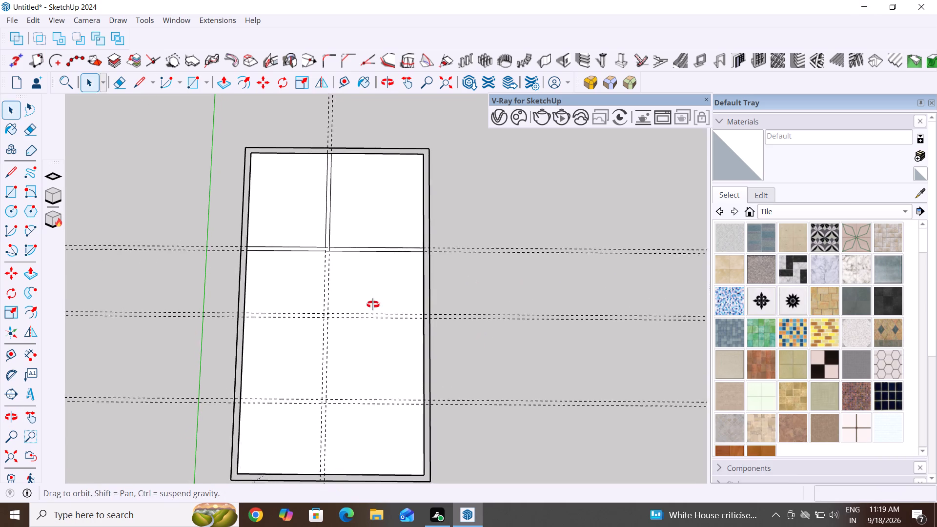
pyautogui.moveTo(373, 304); pyautogui.dragTo(375, 313, button='middle')
pyautogui.press('Escape')
pyautogui.press('Escape')
pyautogui.press('Escape')
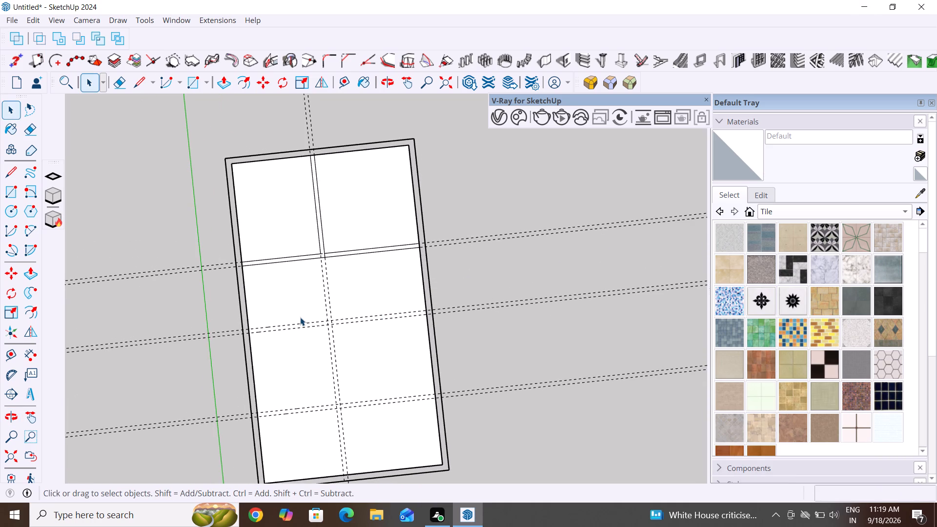
pyautogui.scroll(3, 298, 332)
pyautogui.moveTo(381, 388); pyautogui.dragTo(305, 382, button='middle')
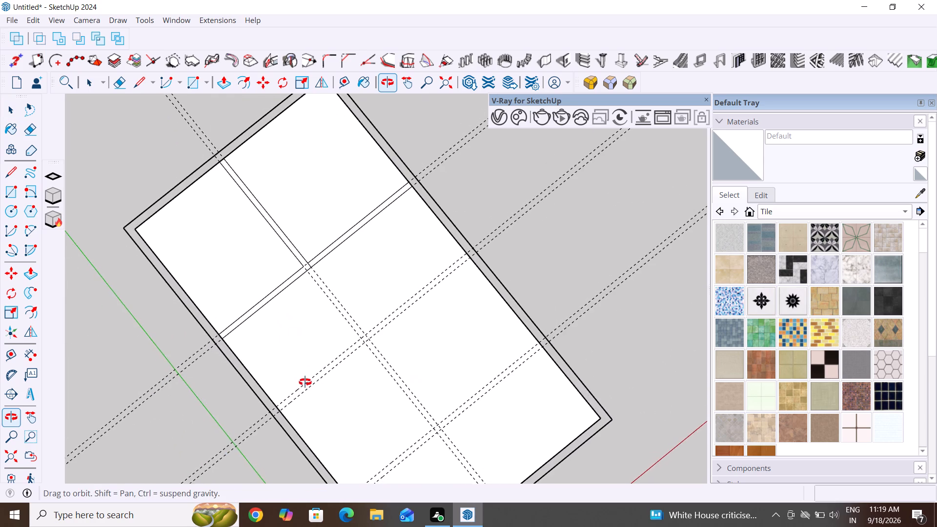
pyautogui.moveTo(305, 382); pyautogui.dragTo(271, 307, button='middle')
pyautogui.moveTo(572, 444); pyautogui.dragTo(375, 386, button='middle')
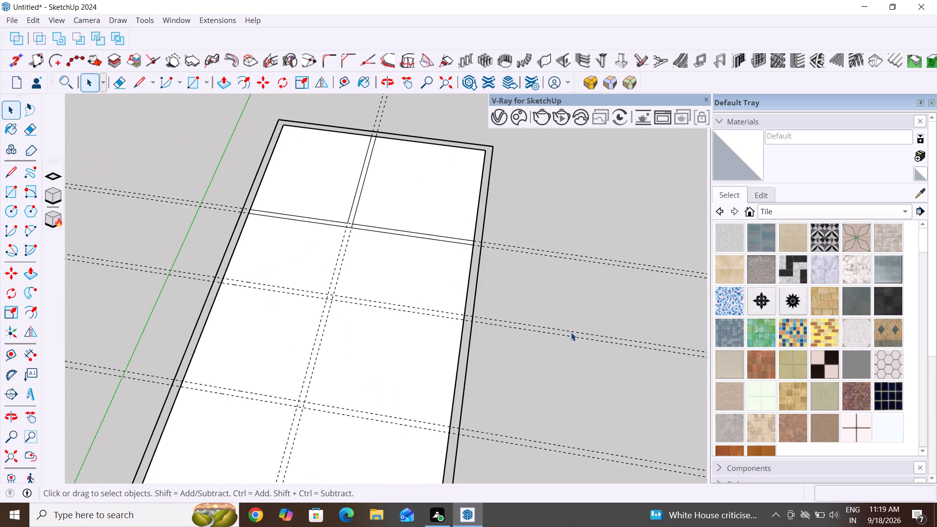
pyautogui.moveTo(559, 310); pyautogui.dragTo(516, 365)
pyautogui.press('Delete')
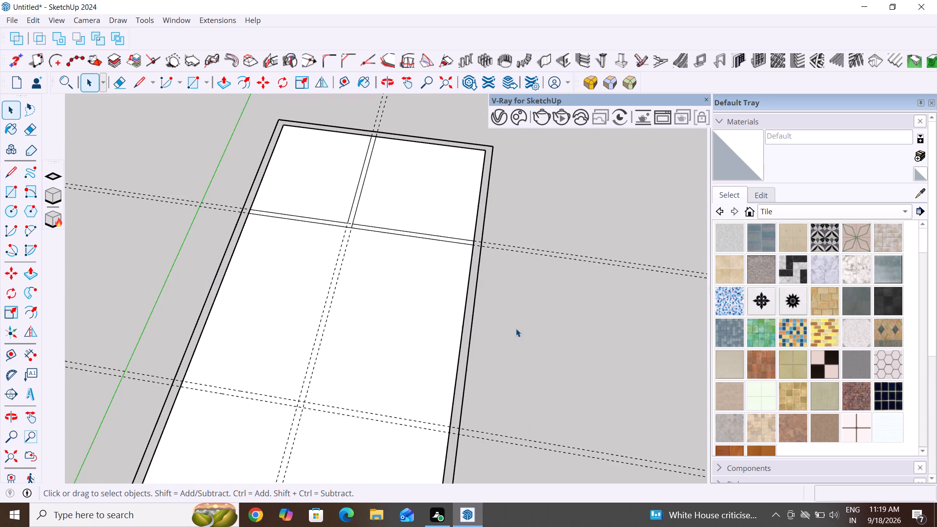
pyautogui.scroll(-4, 495, 245)
pyautogui.moveTo(518, 358); pyautogui.dragTo(504, 408)
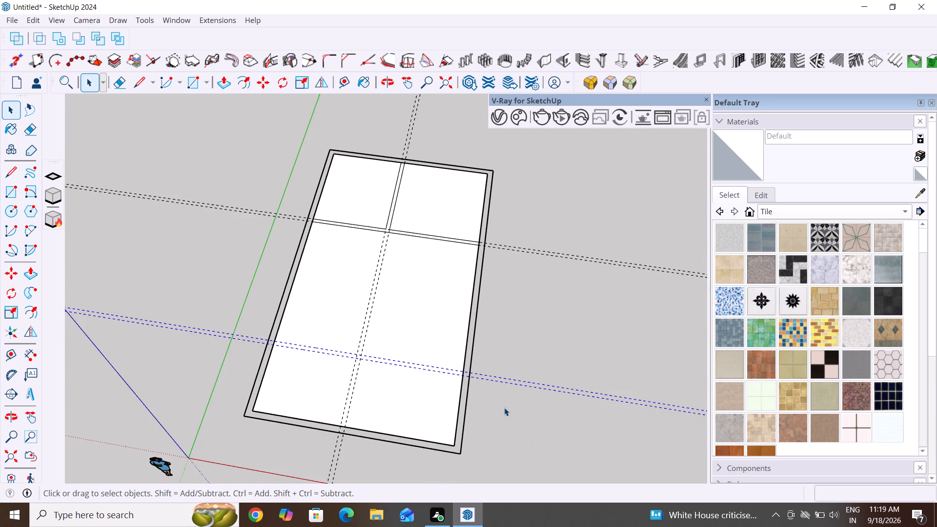
pyautogui.press('Delete')
pyautogui.moveTo(395, 366); pyautogui.dragTo(482, 371, button='middle')
pyautogui.press('Escape')
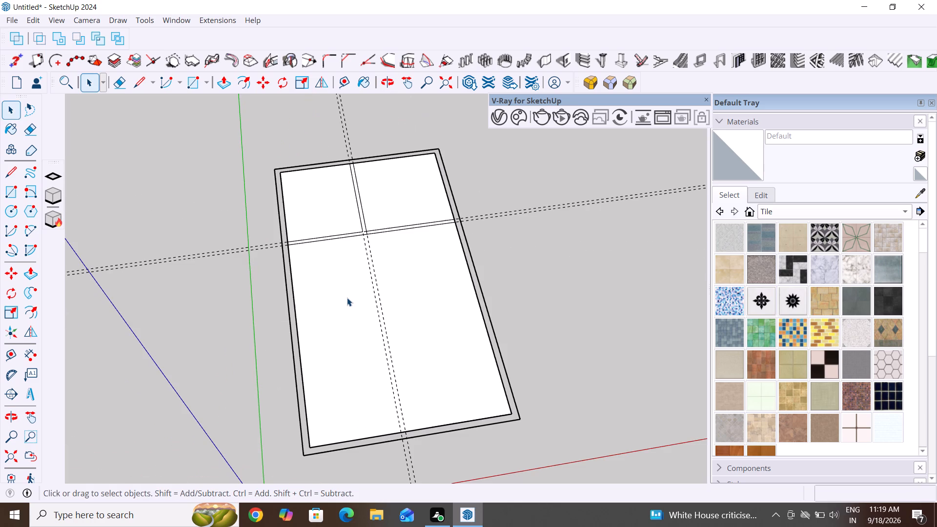
pyautogui.press('Escape')
pyautogui.press('Escape')
pyautogui.press('Escape')
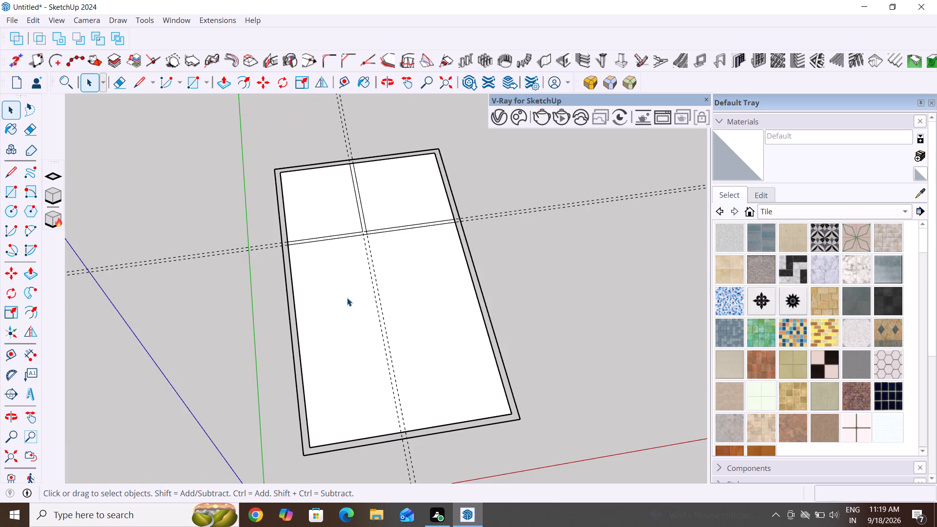
# Place a crosswise guide 3'10" from the crosswise partition's edge, toward the near short wall.
pyautogui.click(14, 358)
pyautogui.click(304, 243)
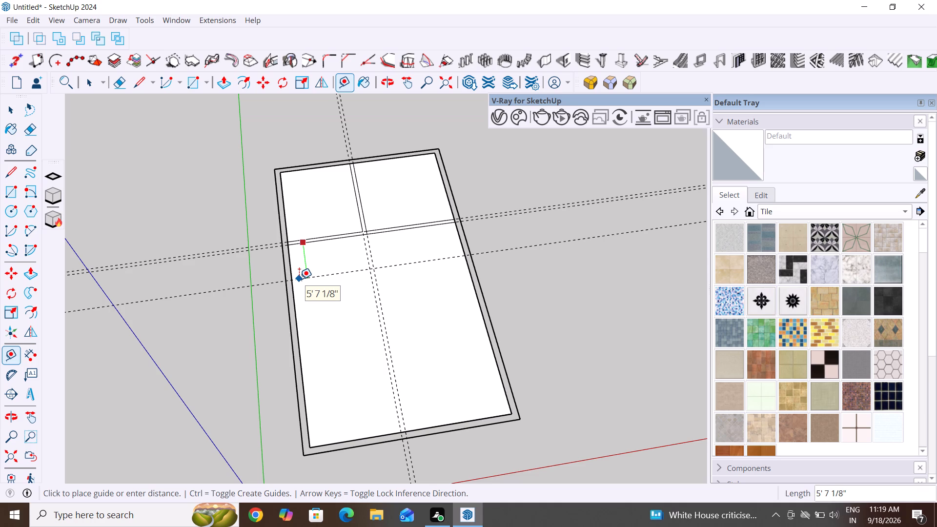
pyautogui.write("3'")
pyautogui.write('10"')
pyautogui.press('Return')
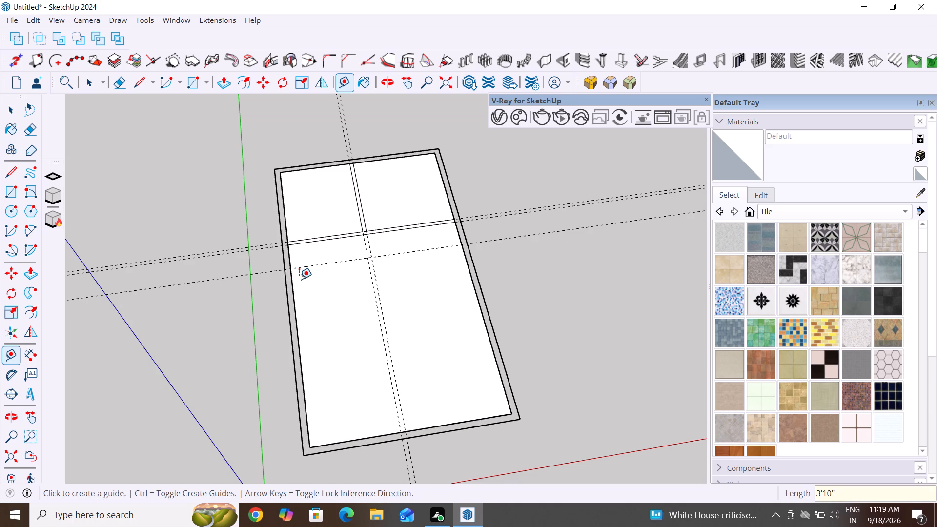
pyautogui.press('Escape')
pyautogui.press('Escape')
pyautogui.press('Escape')
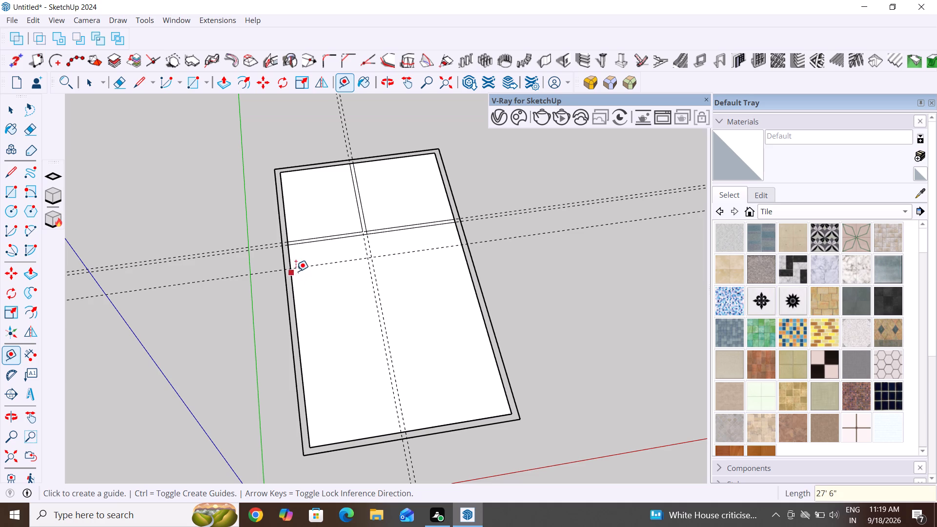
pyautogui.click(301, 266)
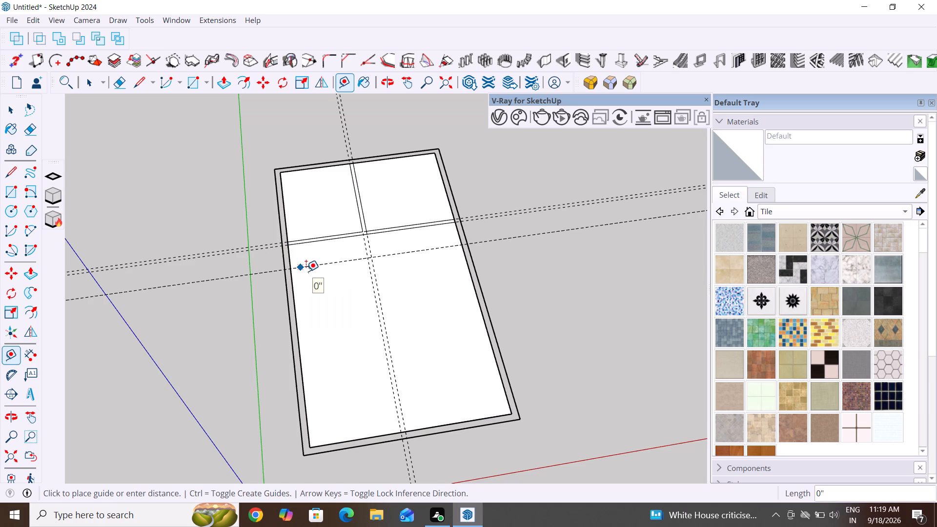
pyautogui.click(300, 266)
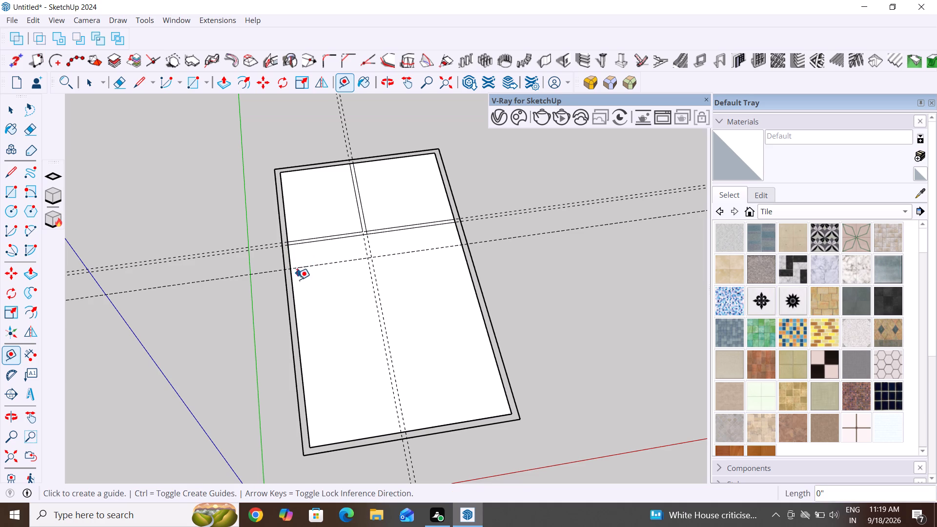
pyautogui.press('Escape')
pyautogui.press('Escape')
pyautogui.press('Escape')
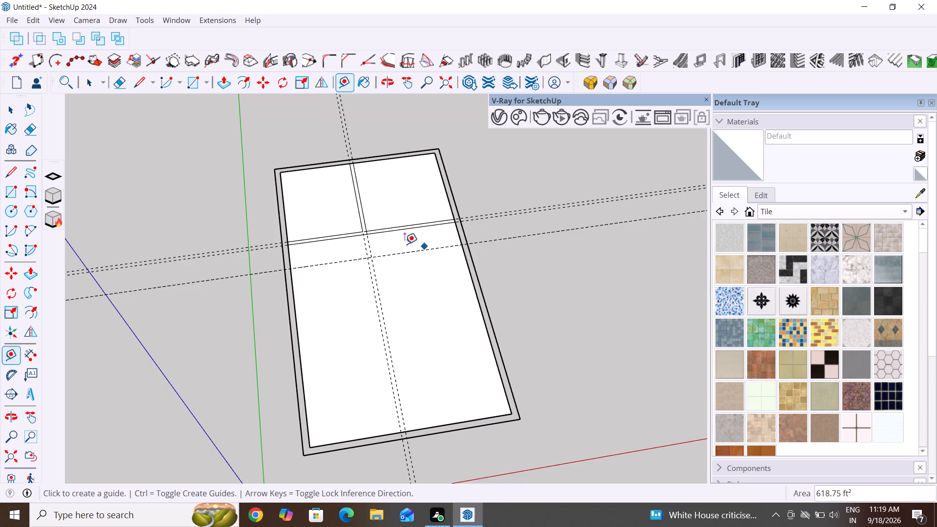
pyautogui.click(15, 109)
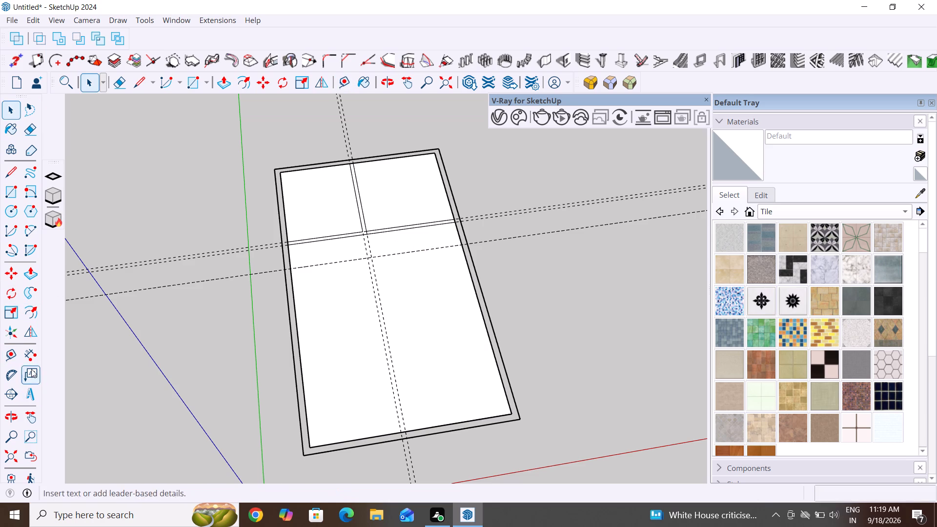
# Place a parallel guide 6" beyond the 3'10" crosswise guide, toward the near short wall.
pyautogui.click(12, 357)
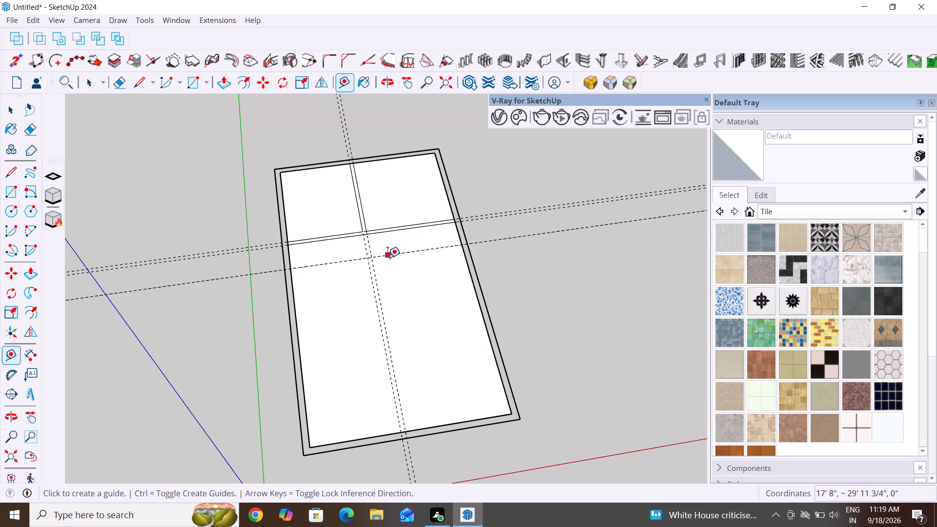
pyautogui.click(387, 258)
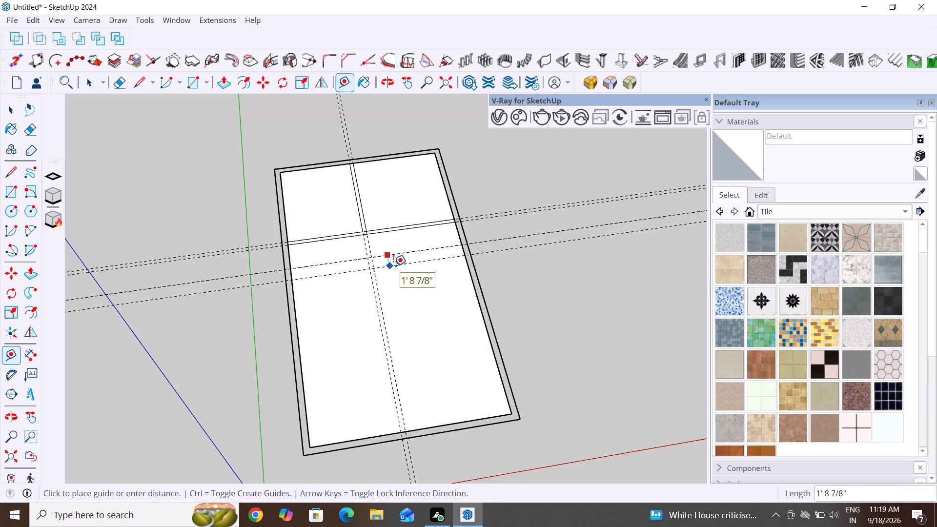
pyautogui.write('6"')
pyautogui.press('Return')
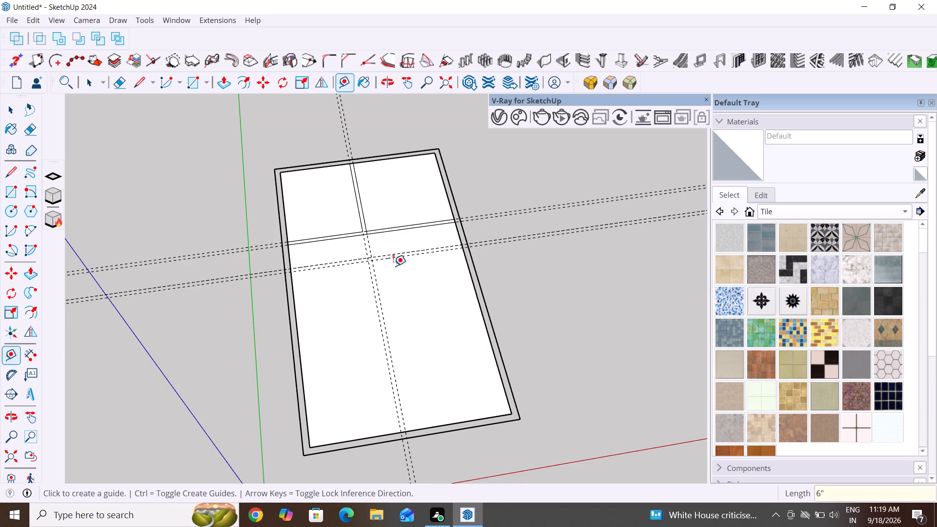
pyautogui.moveTo(392, 316); pyautogui.dragTo(346, 367, button='middle')
pyautogui.press('Escape')
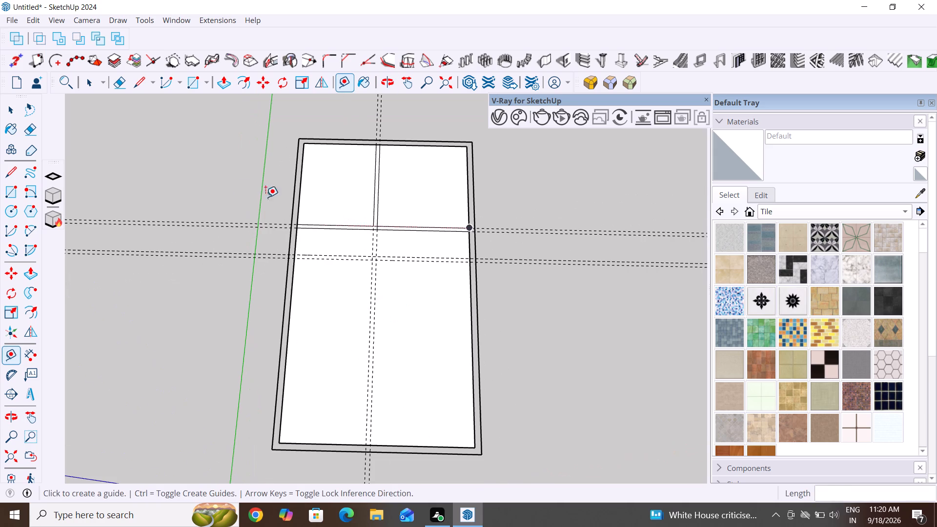
pyautogui.press('Escape')
# Draw a 3'10" line from the partition crossing to the new guide, continuing 12' along it to the long wall farther from the green axis.
pyautogui.click(137, 83)
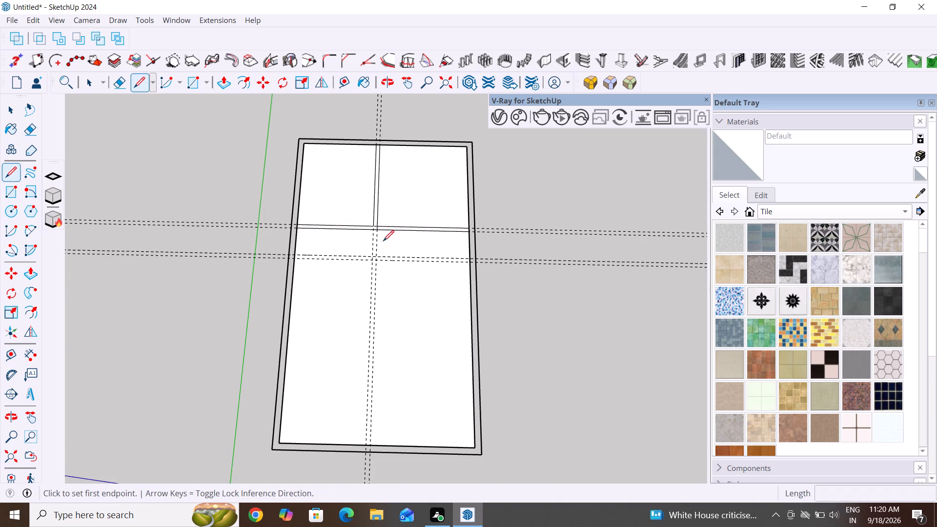
pyautogui.scroll(5, 382, 241)
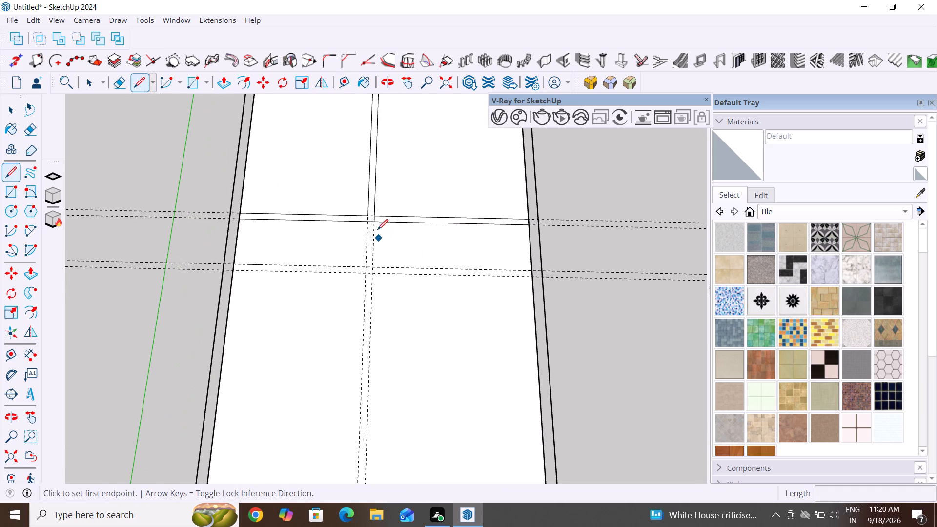
pyautogui.click(375, 222)
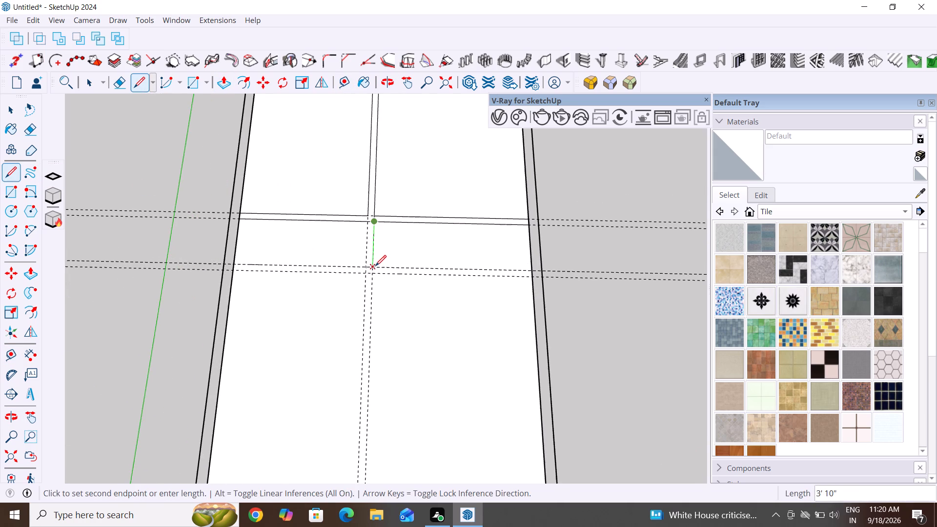
pyautogui.click(374, 266)
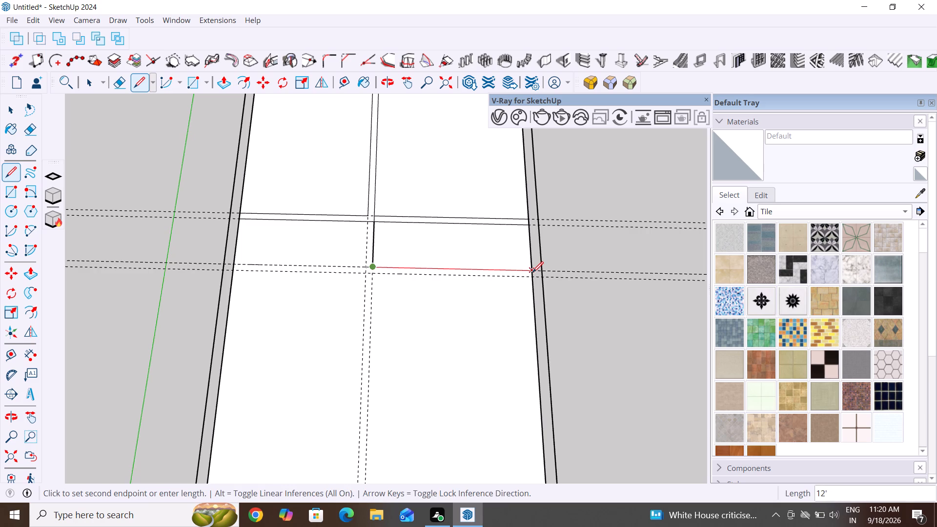
pyautogui.click(532, 272)
pyautogui.press('space')
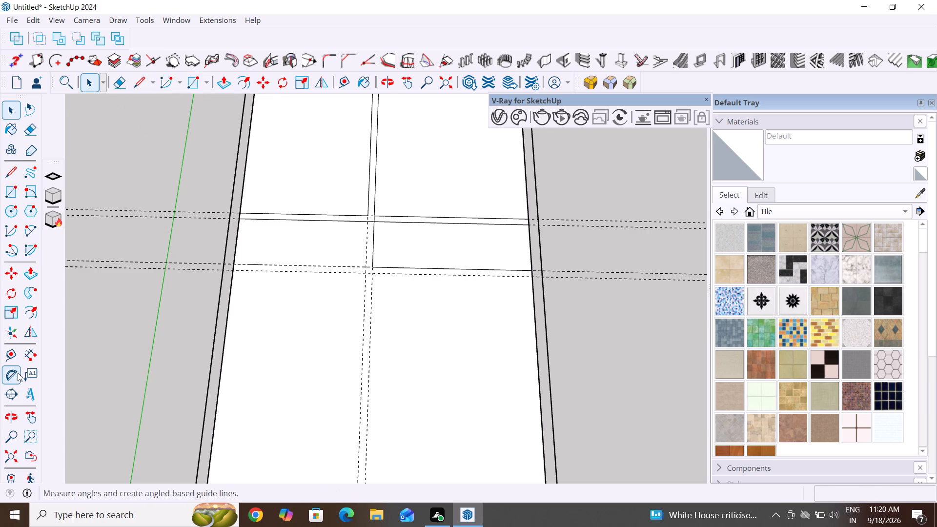
# Draw the partition's outer line 4'4" from the crossing to the outer crosswise guide, continuing 12'6" along it to the long wall.
pyautogui.click(10, 357)
pyautogui.click(14, 164)
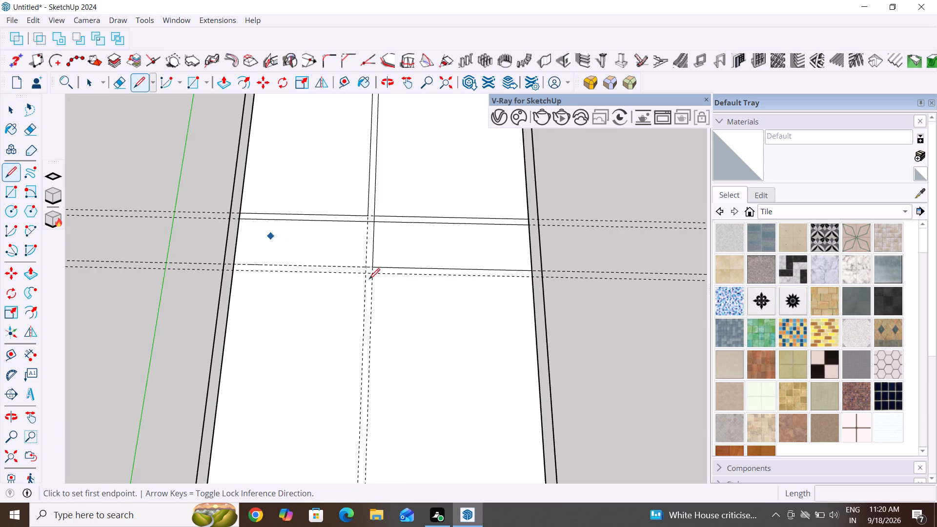
pyautogui.scroll(4, 379, 275)
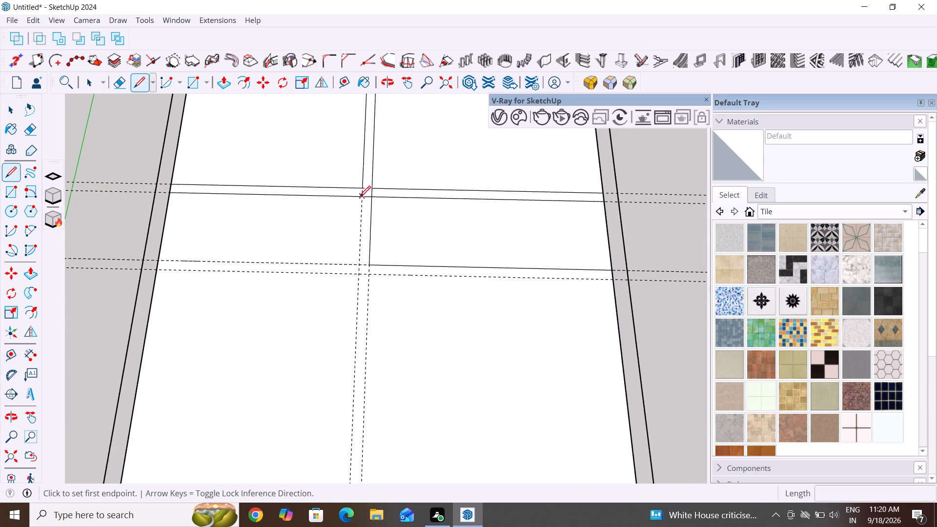
pyautogui.click(361, 198)
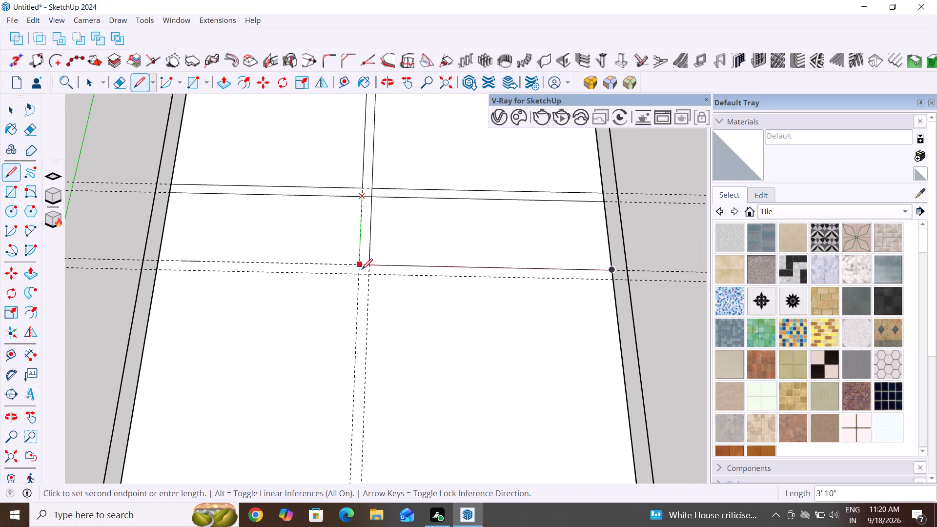
pyautogui.click(360, 275)
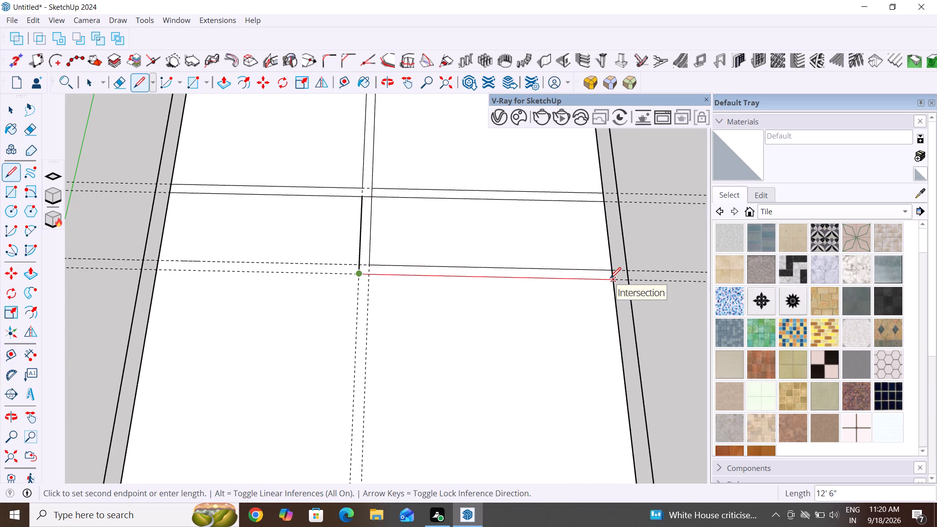
pyautogui.click(610, 278)
pyautogui.press('Escape')
pyautogui.press('Escape')
pyautogui.press('Escape')
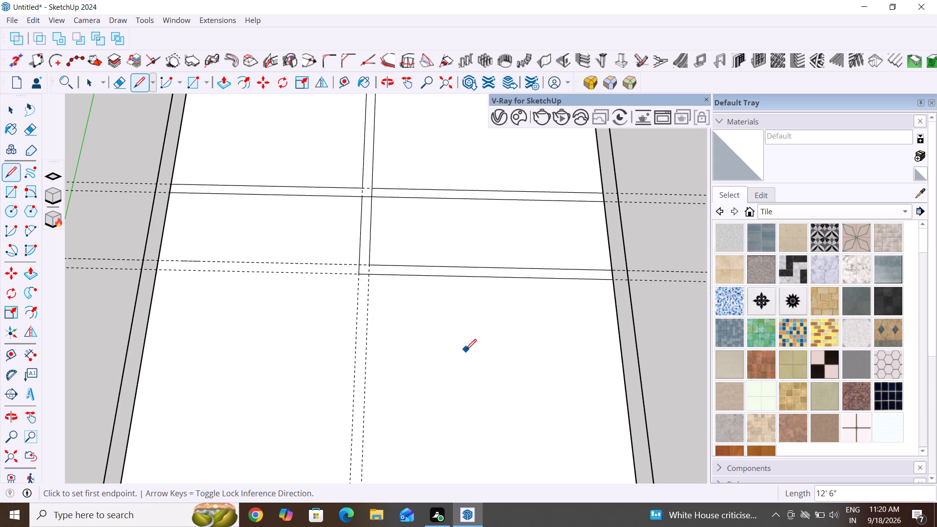
# Delete the crosswise guide pair along the newly drawn partition, between the main crosswise partition and the near short wall.
pyautogui.moveTo(370, 366); pyautogui.dragTo(412, 369, button='middle')
pyautogui.press('Escape')
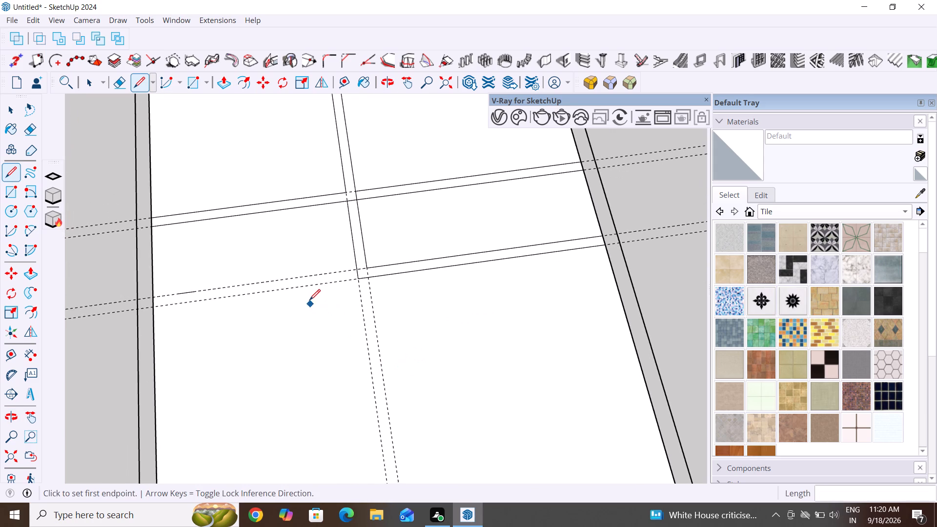
pyautogui.press('Escape')
pyautogui.press('Escape')
pyautogui.click(12, 108)
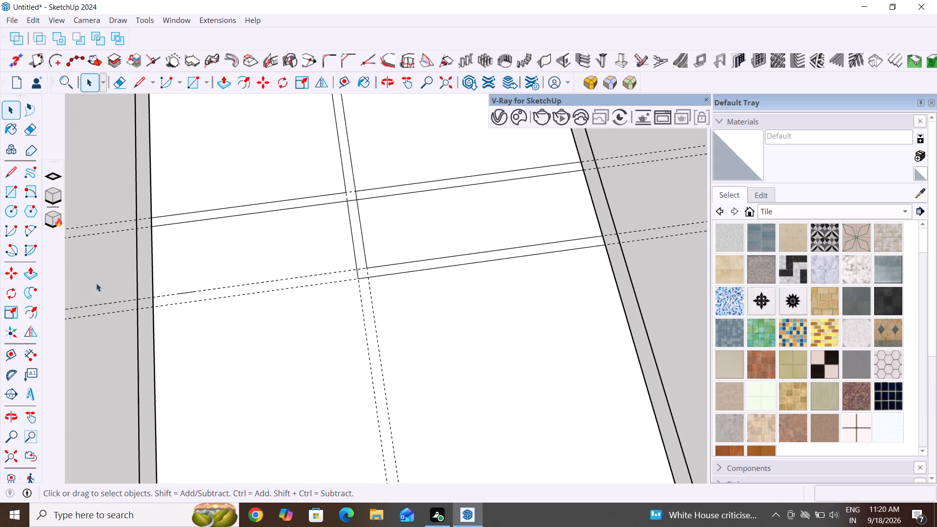
pyautogui.moveTo(106, 281); pyautogui.dragTo(86, 335)
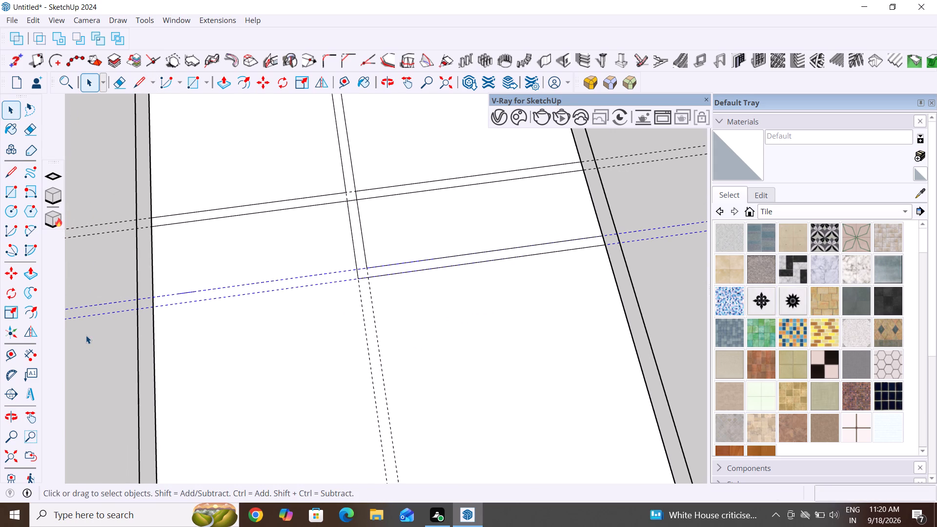
pyautogui.press('Delete')
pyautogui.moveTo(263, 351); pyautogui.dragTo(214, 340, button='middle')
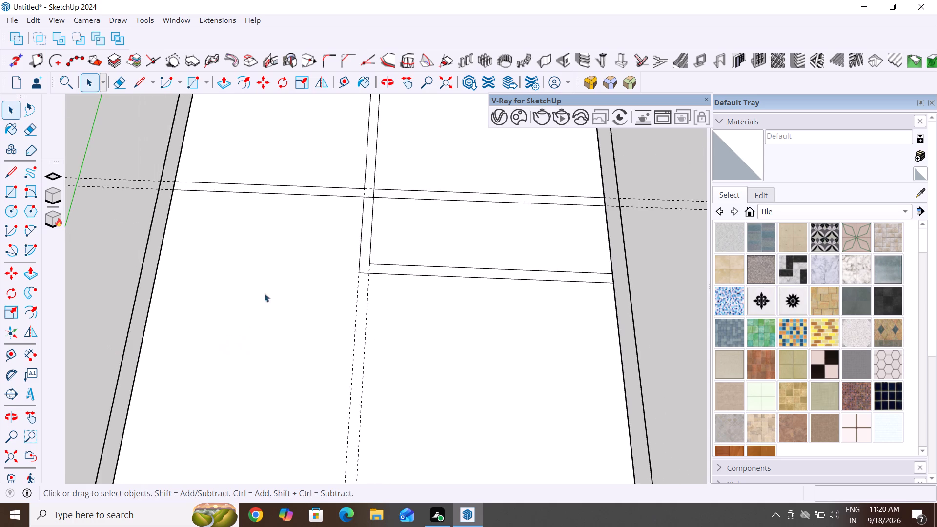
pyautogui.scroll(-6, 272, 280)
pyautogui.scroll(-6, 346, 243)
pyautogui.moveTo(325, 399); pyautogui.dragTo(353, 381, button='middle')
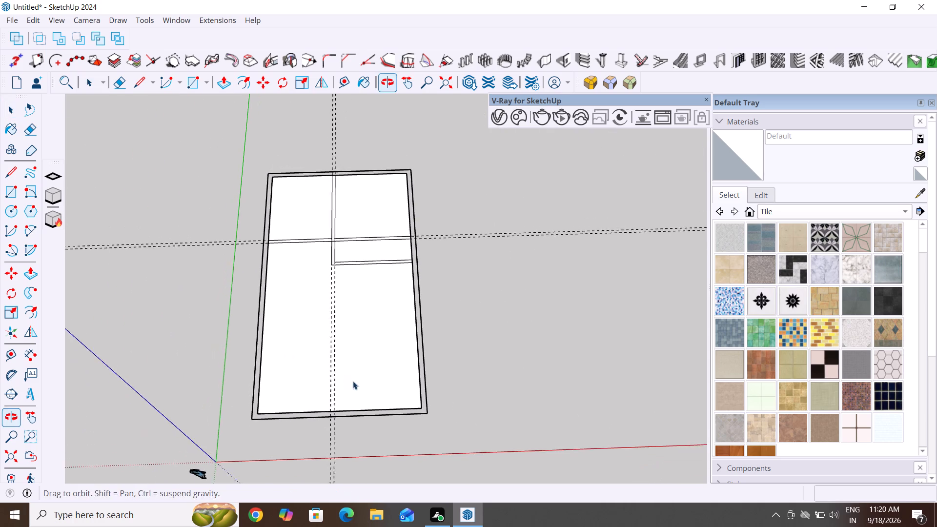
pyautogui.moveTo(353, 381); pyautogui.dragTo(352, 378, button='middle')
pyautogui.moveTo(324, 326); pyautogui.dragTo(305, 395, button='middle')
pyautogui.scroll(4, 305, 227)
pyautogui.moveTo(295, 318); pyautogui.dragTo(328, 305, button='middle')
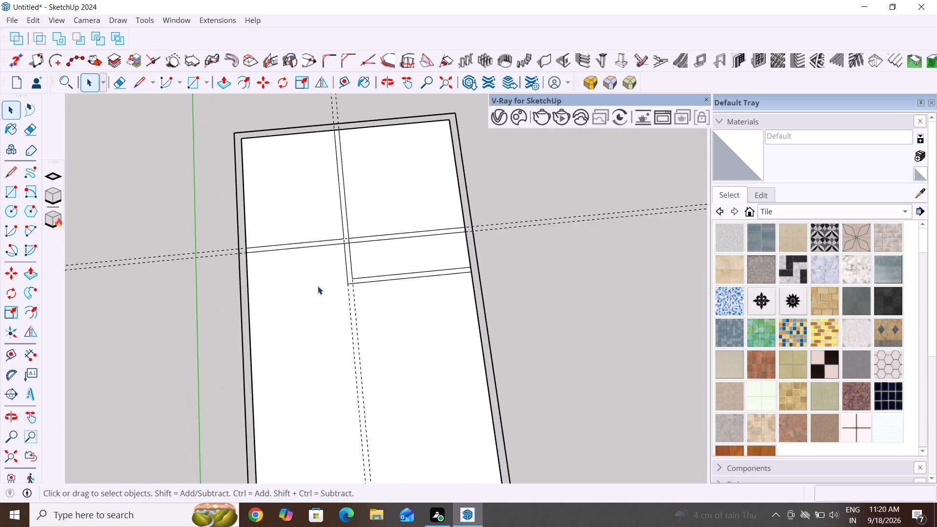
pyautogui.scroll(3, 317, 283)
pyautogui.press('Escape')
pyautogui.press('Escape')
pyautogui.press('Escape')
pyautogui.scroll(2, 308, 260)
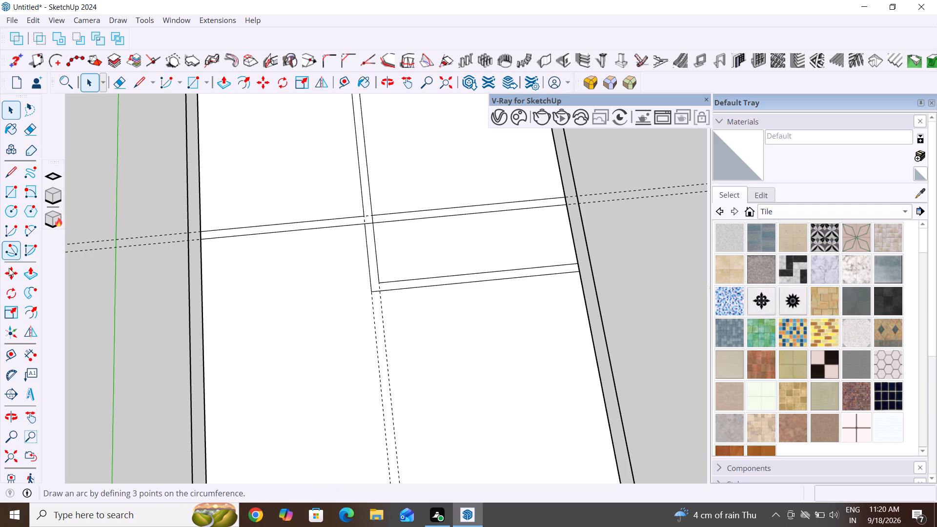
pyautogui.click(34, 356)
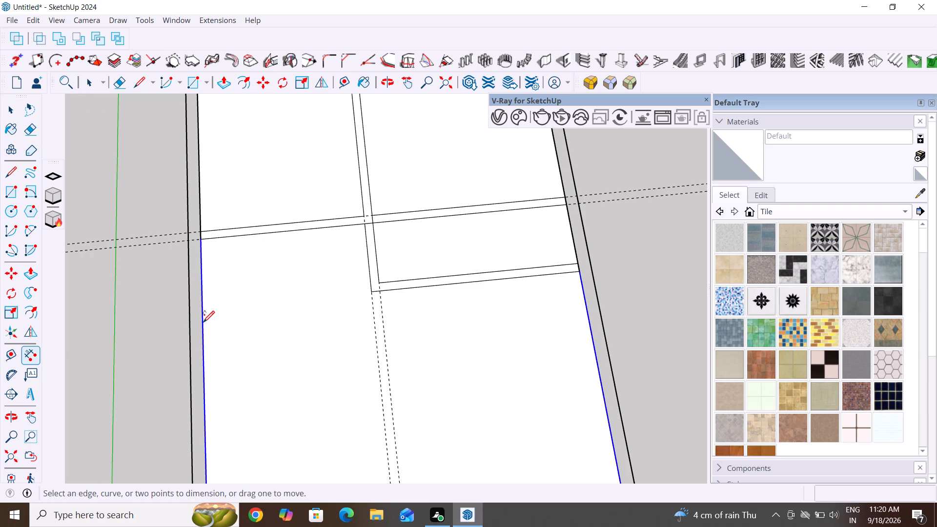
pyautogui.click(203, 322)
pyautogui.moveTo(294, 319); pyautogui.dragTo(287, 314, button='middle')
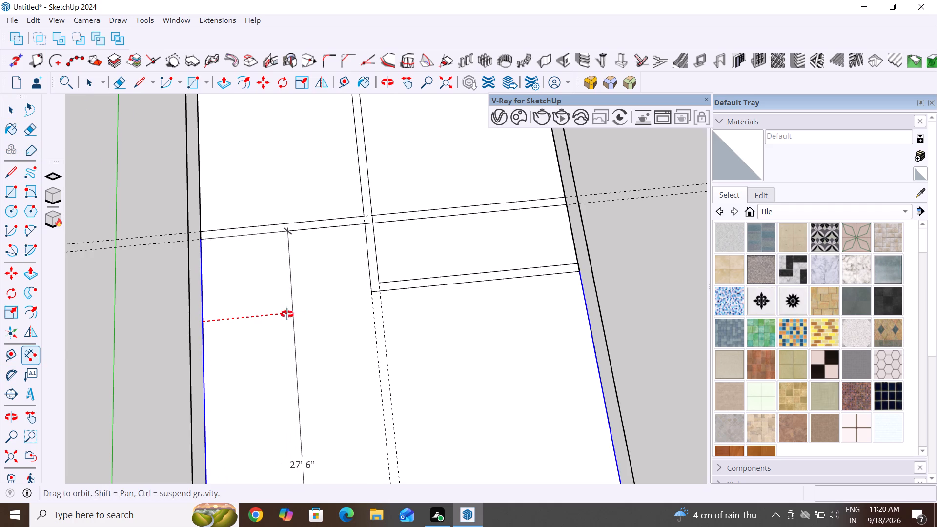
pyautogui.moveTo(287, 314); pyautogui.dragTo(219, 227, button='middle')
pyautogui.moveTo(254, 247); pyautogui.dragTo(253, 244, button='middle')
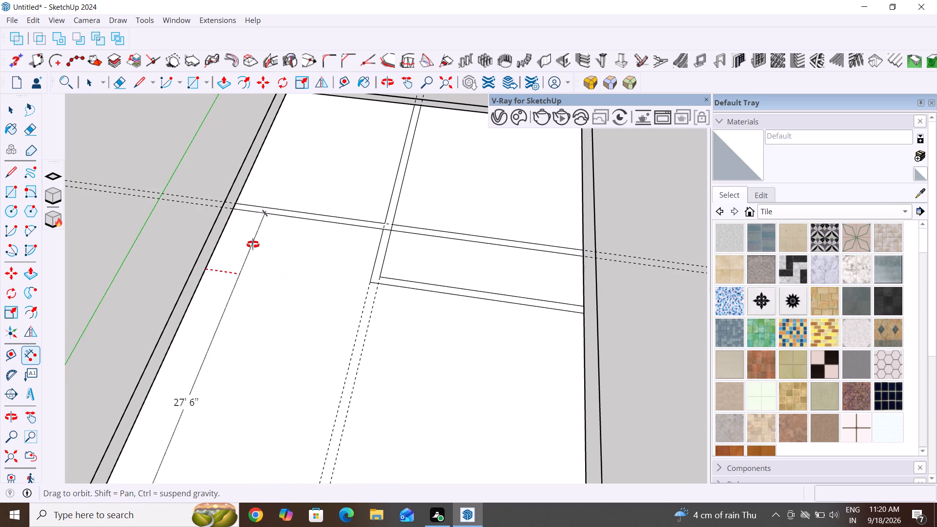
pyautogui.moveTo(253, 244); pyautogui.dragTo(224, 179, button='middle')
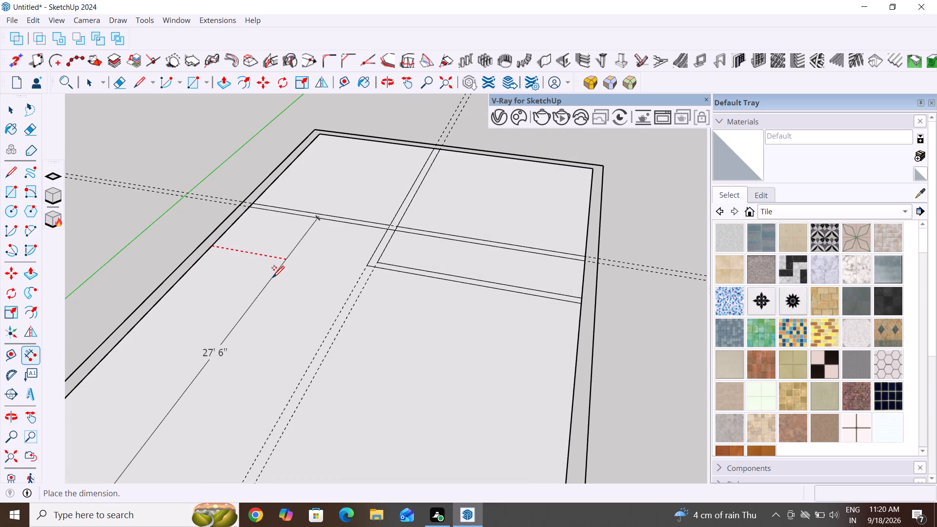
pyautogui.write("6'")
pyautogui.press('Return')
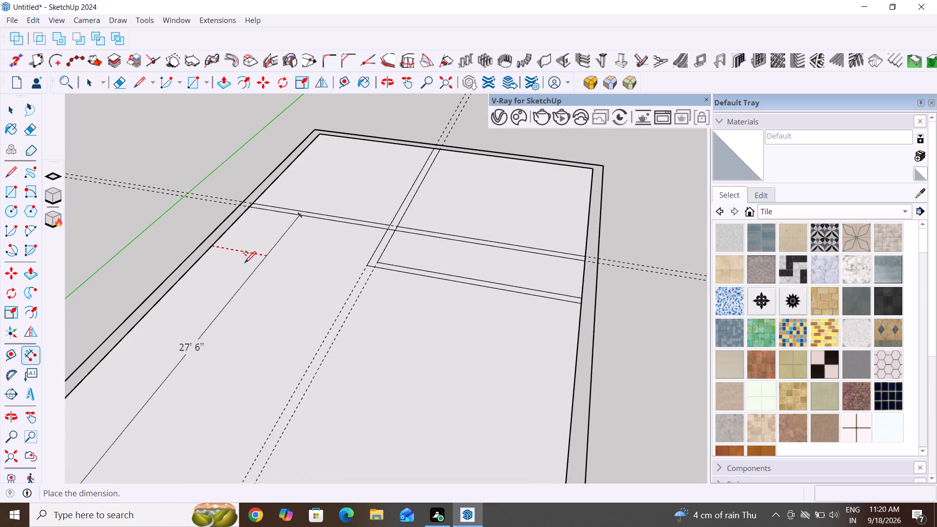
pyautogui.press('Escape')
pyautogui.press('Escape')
# Place a lengthwise guide 6' inward from the inner edge of the long wall nearer the green axis.
pyautogui.click(10, 358)
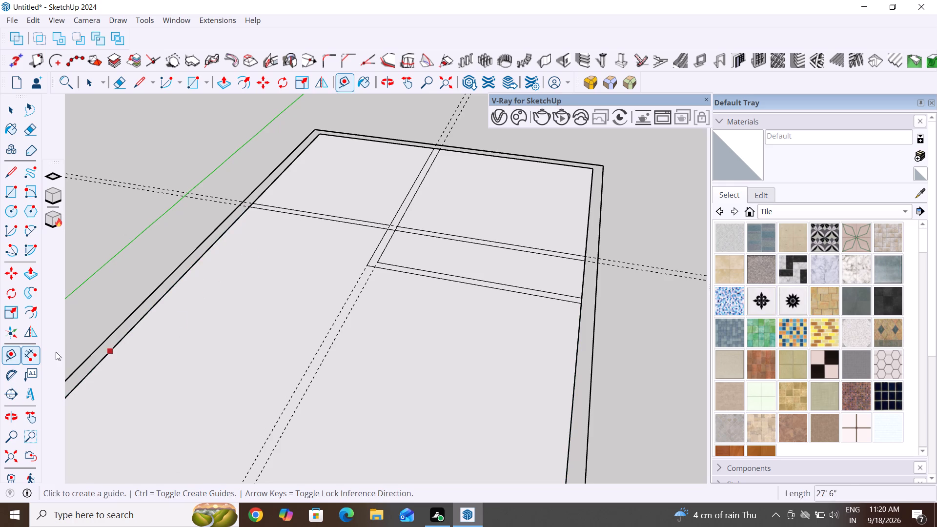
pyautogui.click(188, 269)
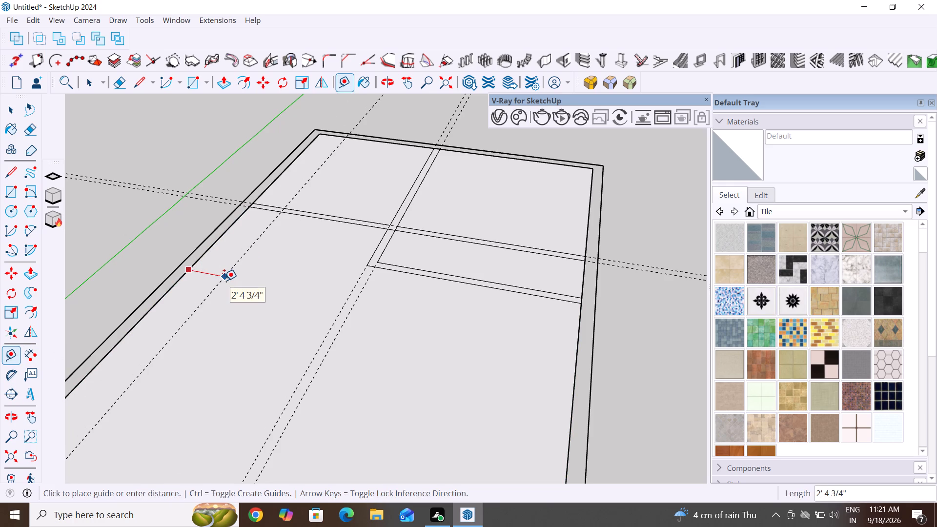
pyautogui.write("6'")
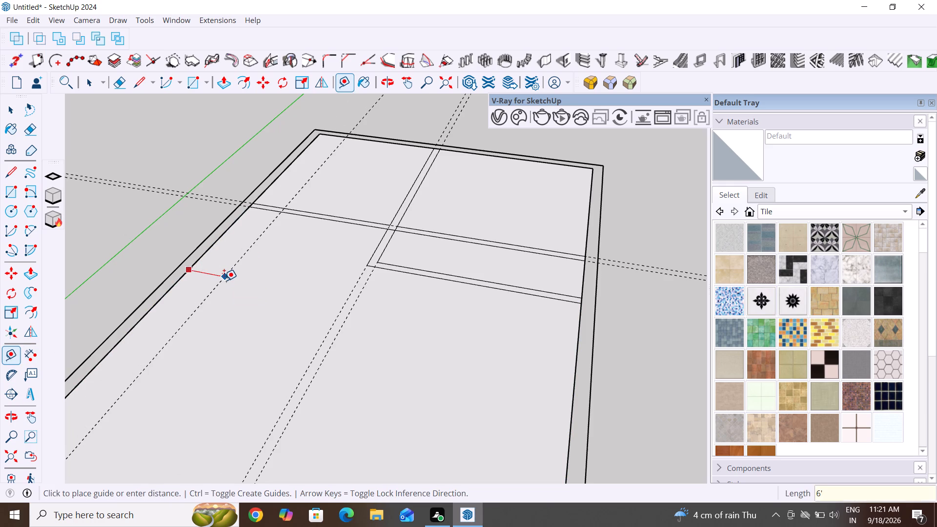
pyautogui.press('Return')
pyautogui.press('Escape')
pyautogui.press('Escape')
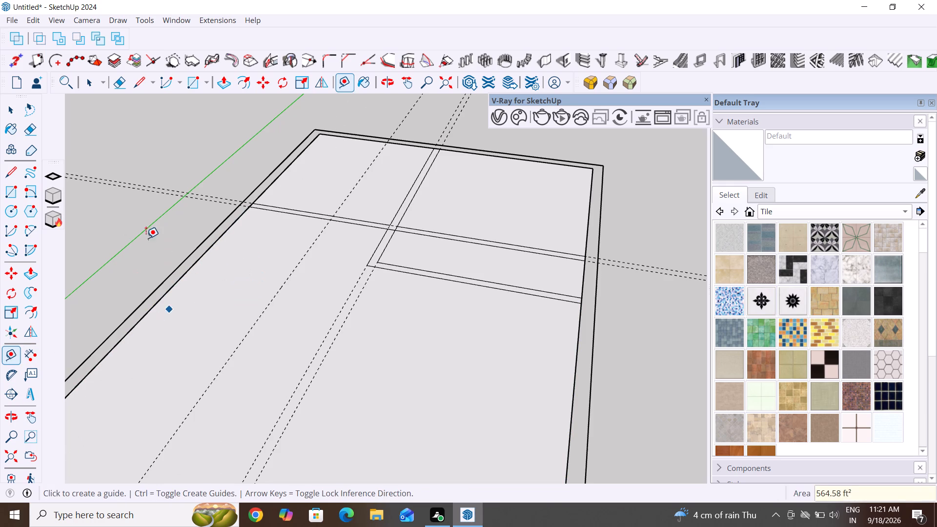
pyautogui.press('Escape')
# Place a parallel lengthwise guide 6" beyond the 6' guide, away from the long wall nearer the green axis.
pyautogui.click(280, 290)
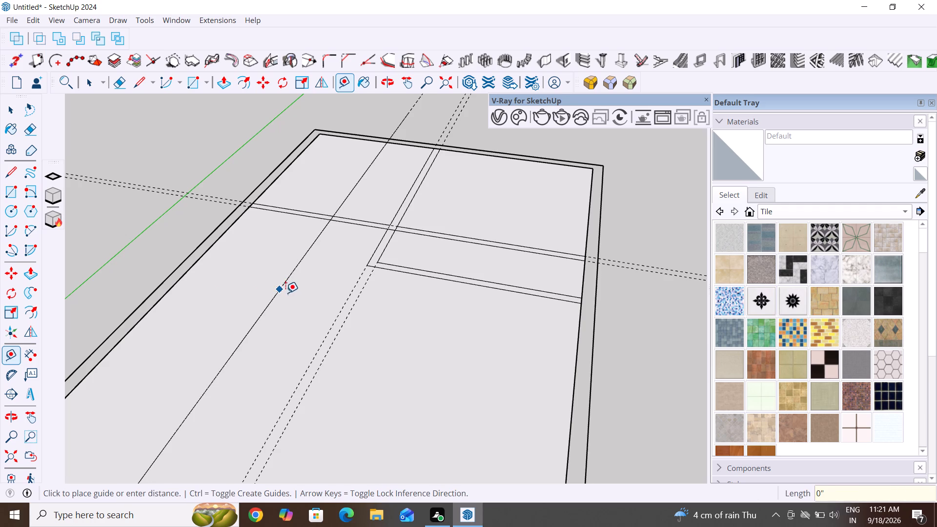
pyautogui.write('6"')
pyautogui.press('Return')
pyautogui.press('Escape')
pyautogui.press('Escape')
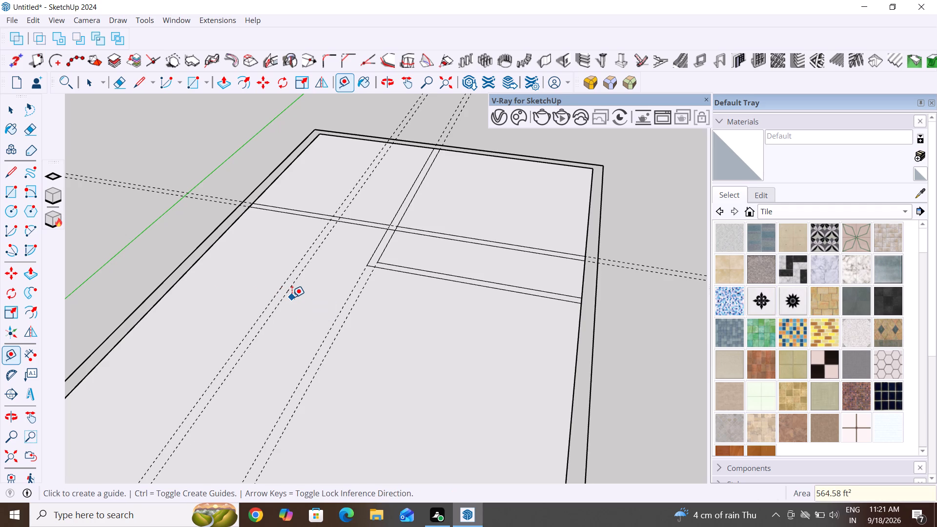
pyautogui.press('Escape')
pyautogui.press('Escape')
pyautogui.press('Escape')
pyautogui.press('Escape')
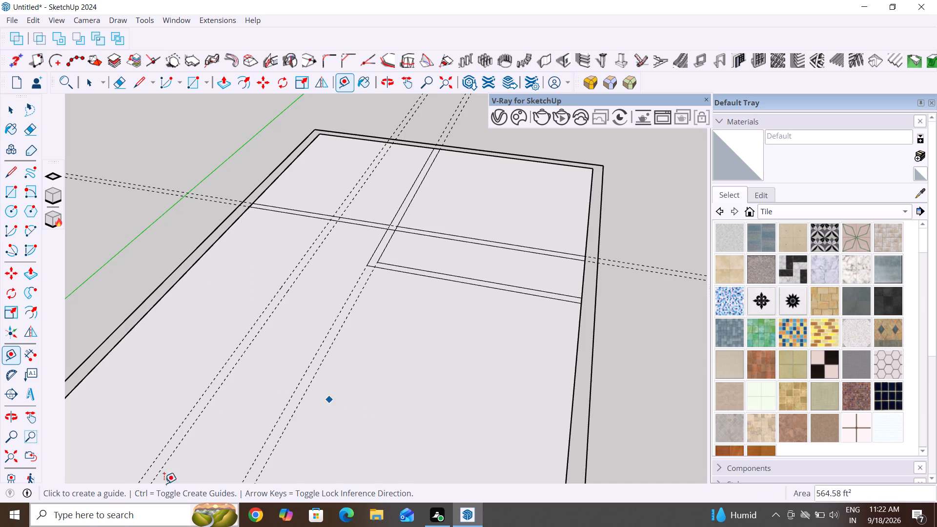
pyautogui.press('Escape')
pyautogui.press('Escape')
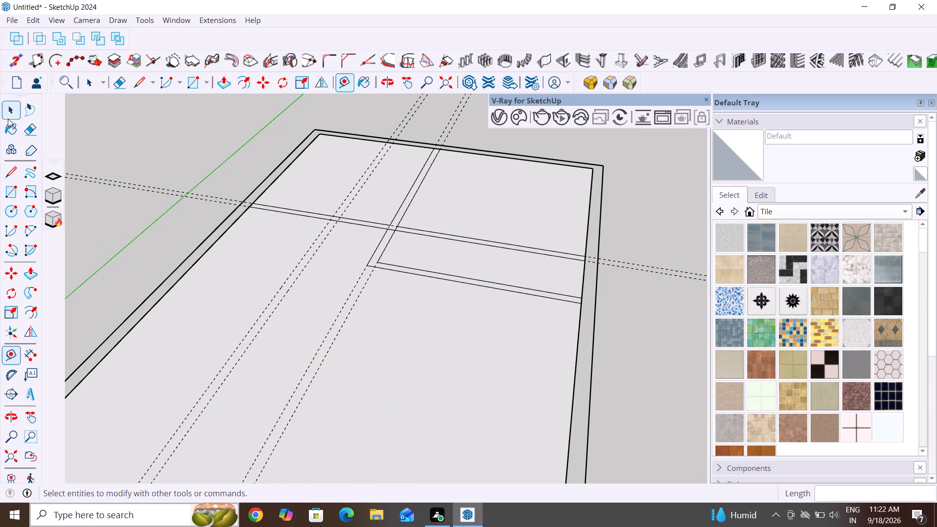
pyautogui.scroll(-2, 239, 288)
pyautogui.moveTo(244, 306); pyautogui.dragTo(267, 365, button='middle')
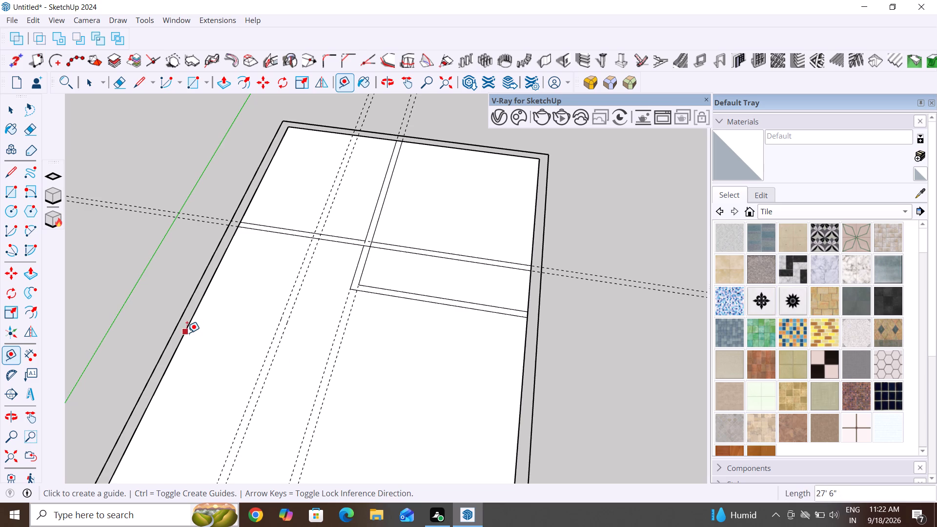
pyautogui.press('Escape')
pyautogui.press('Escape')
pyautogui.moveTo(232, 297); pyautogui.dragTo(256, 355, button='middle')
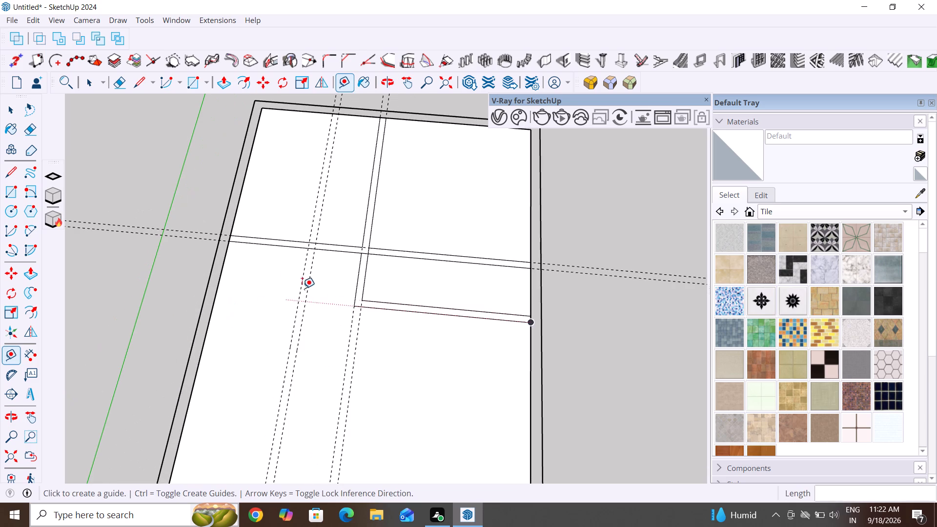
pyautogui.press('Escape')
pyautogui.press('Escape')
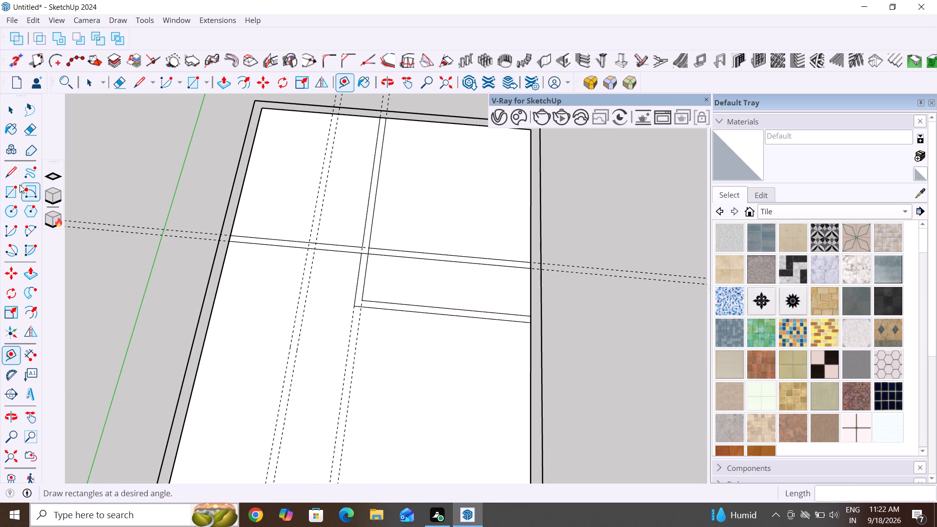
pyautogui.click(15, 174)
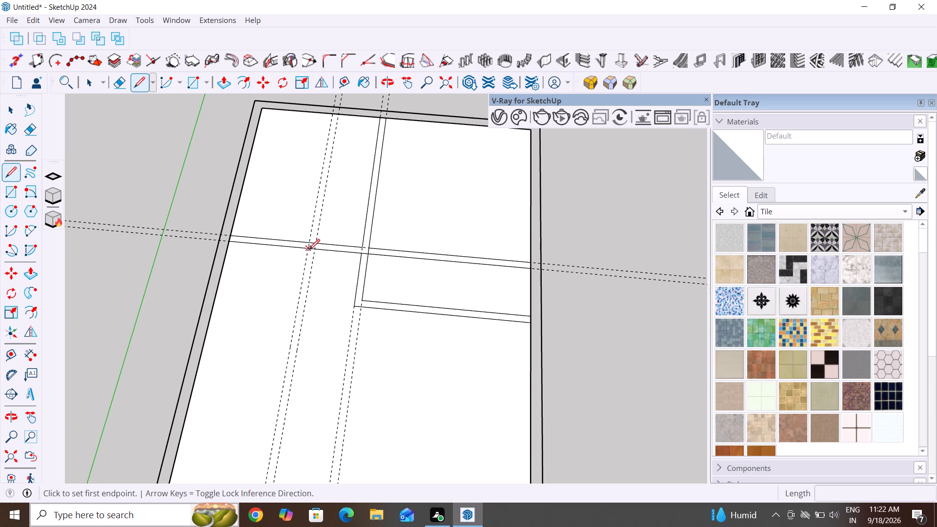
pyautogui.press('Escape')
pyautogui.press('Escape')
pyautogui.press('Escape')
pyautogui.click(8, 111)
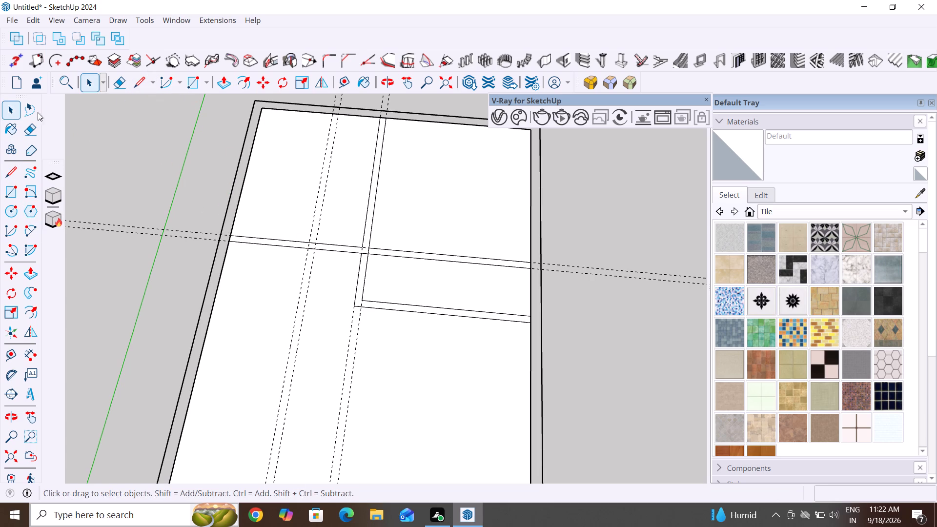
# Place a crosswise guide 8' from the main crosswise partition's edge, toward the near short wall.
pyautogui.click(13, 355)
pyautogui.click(257, 245)
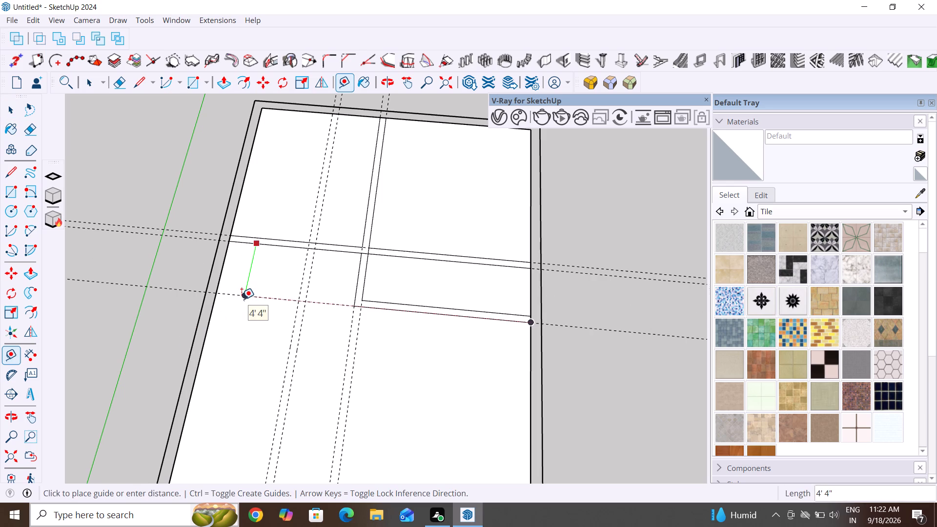
pyautogui.press('8')
pyautogui.press("'")
pyautogui.press('Return')
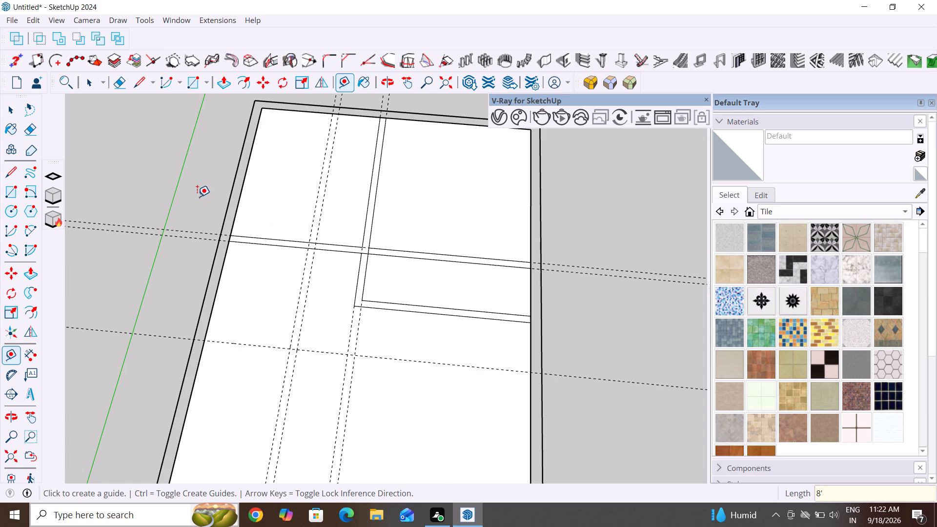
# Place a parallel crosswise guide 6" beyond the 8' guide, away from the main crosswise partition.
pyautogui.click(244, 344)
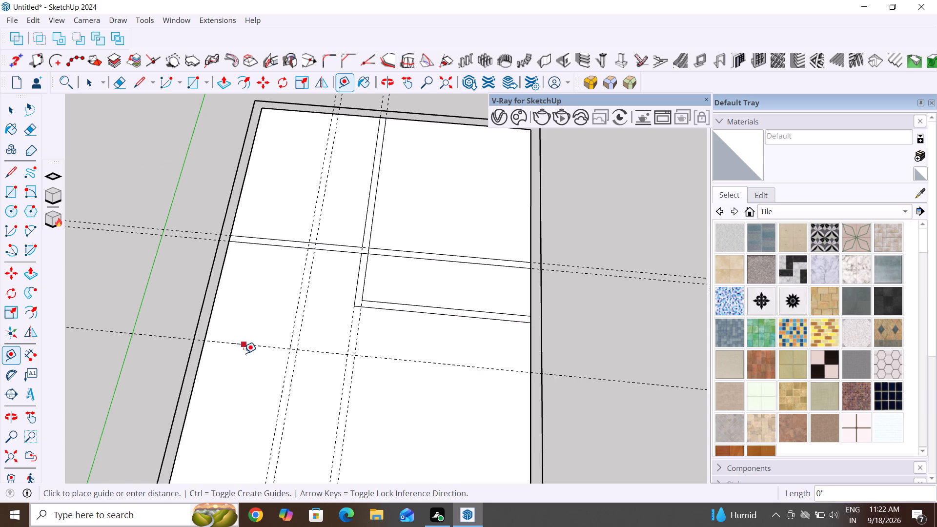
pyautogui.write('6"')
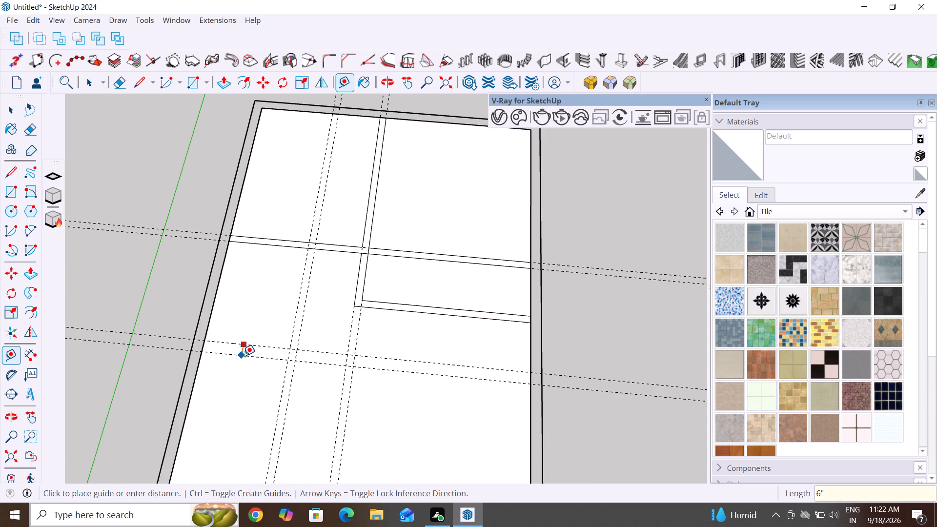
pyautogui.press('Return')
pyautogui.press('Escape')
pyautogui.press('Escape')
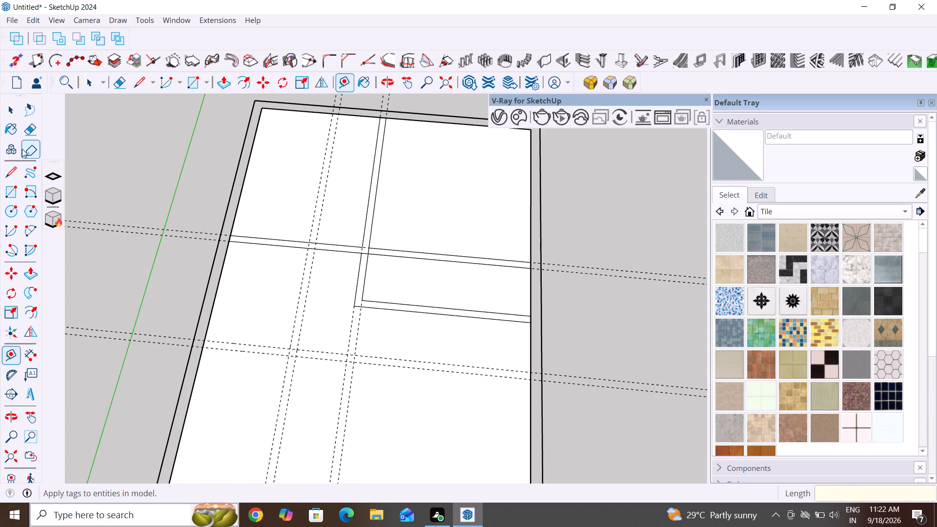
pyautogui.click(11, 109)
# Draw the room's inner partition edges: 8' lengthwise from the main crosswise partition, and 6' crosswise to the long wall nearer the green axis.
pyautogui.click(5, 174)
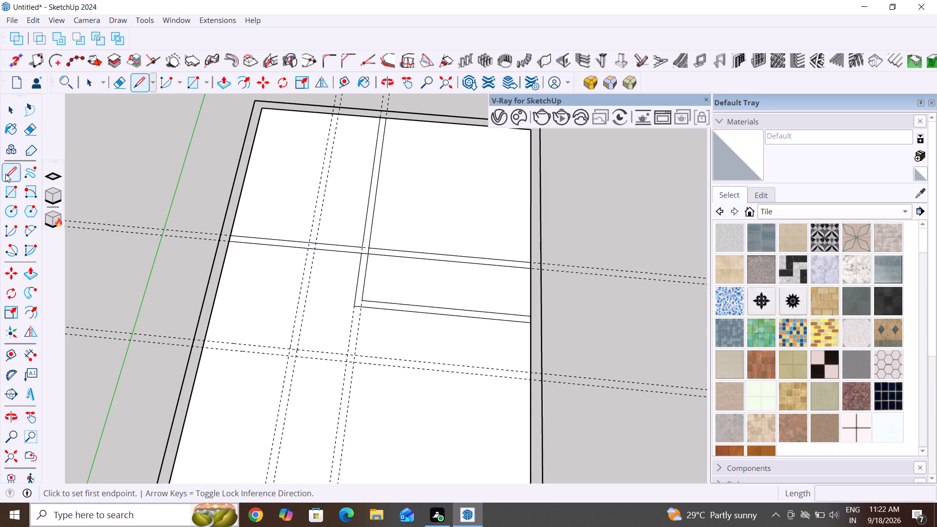
pyautogui.click(310, 248)
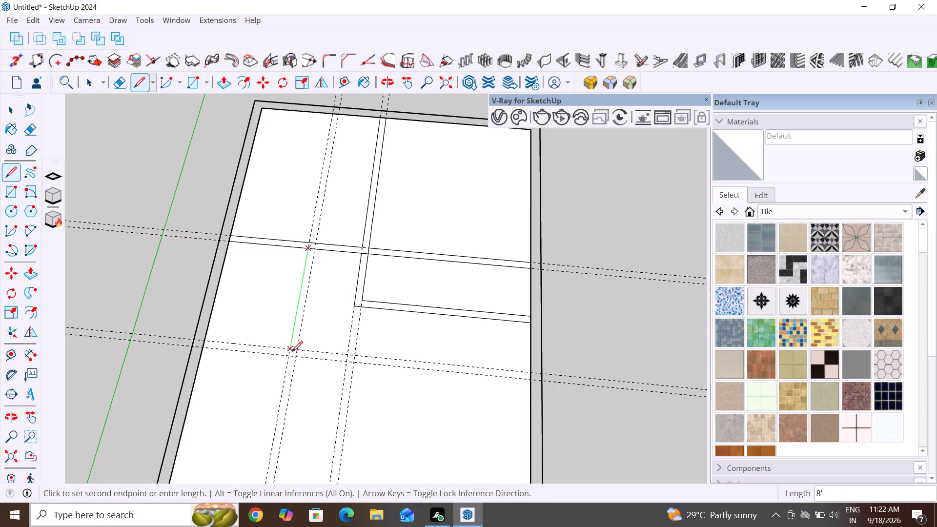
pyautogui.click(292, 352)
pyautogui.click(203, 343)
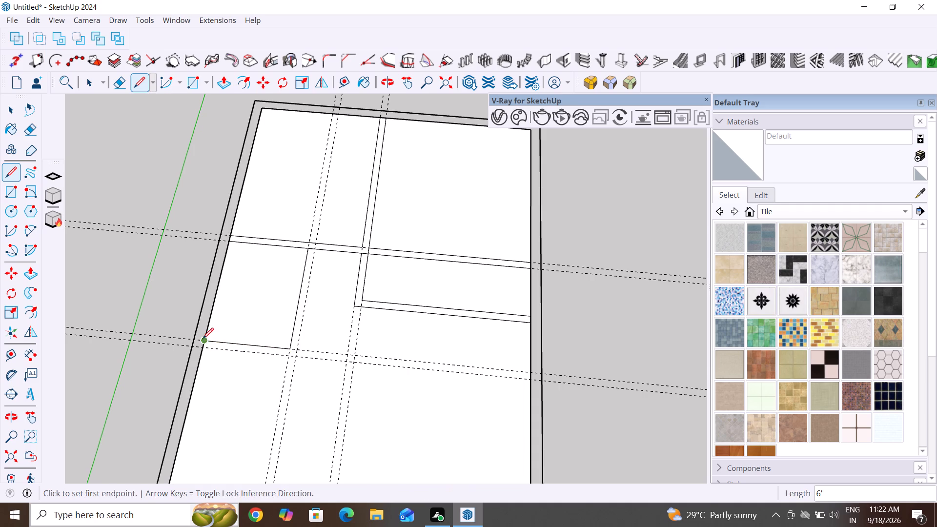
pyautogui.press('space')
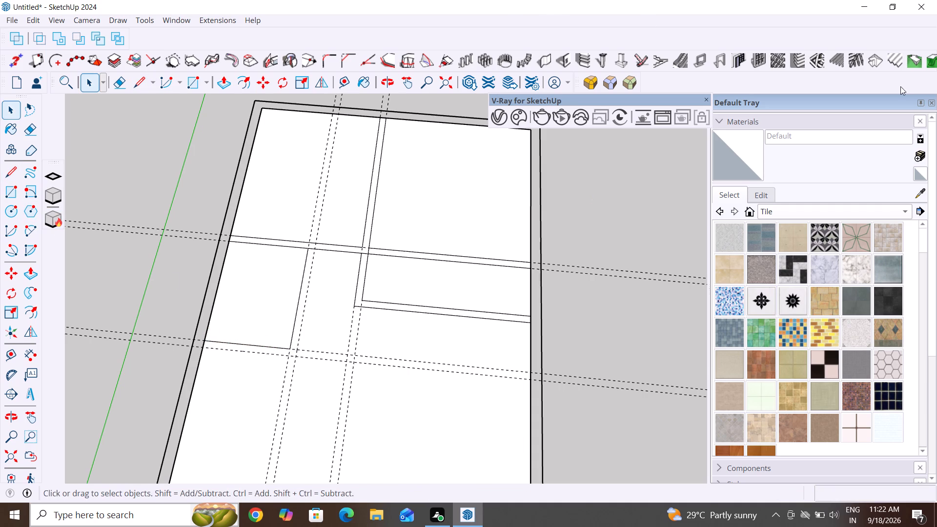
# Draw the room's outer partition edges along the outer guides: 6' 6" crosswise from the long wall, and 8' 6" back to the main crosswise partition.
pyautogui.click(7, 180)
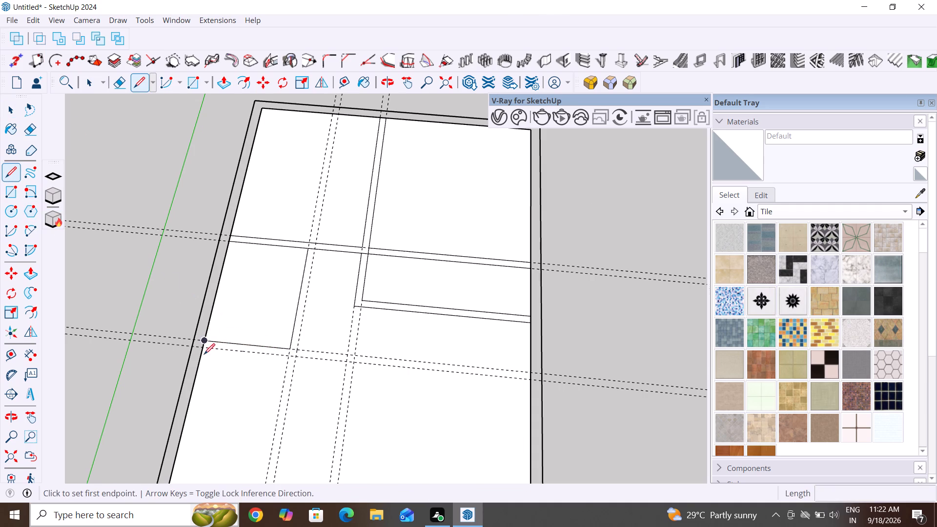
pyautogui.click(202, 349)
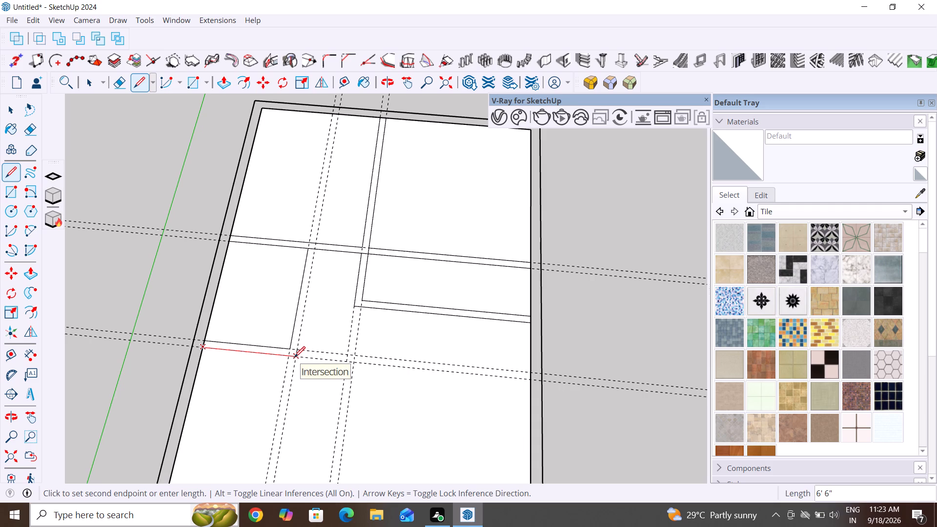
pyautogui.click(294, 357)
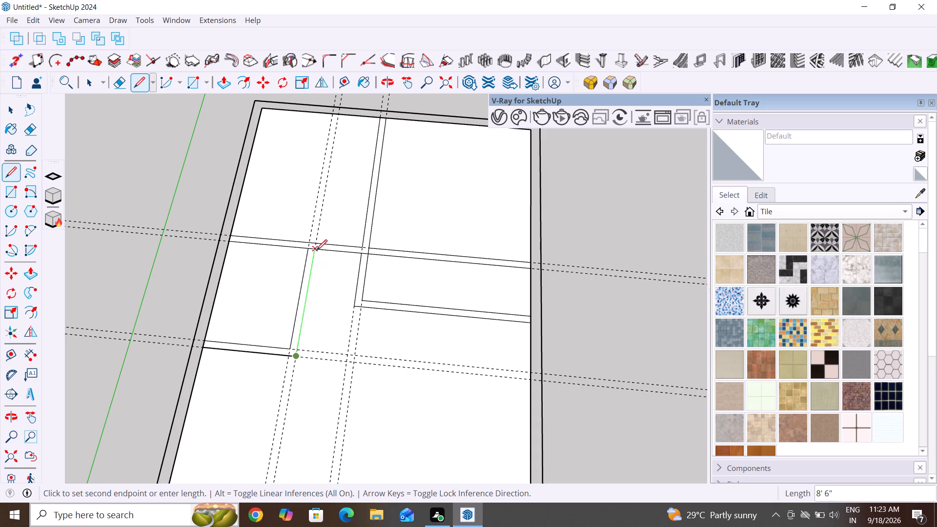
pyautogui.click(316, 250)
pyautogui.press('Escape')
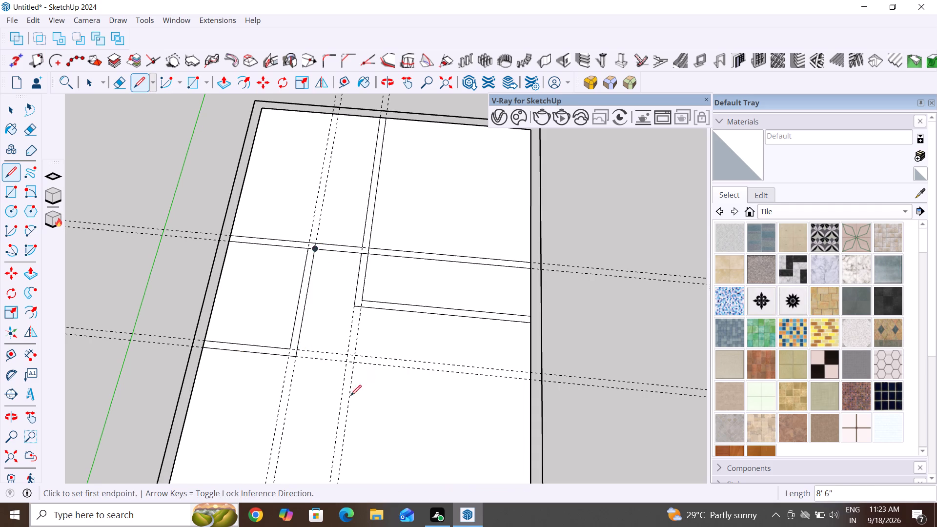
pyautogui.press('Escape')
pyautogui.press('Escape')
pyautogui.press('Escape')
pyautogui.click(12, 115)
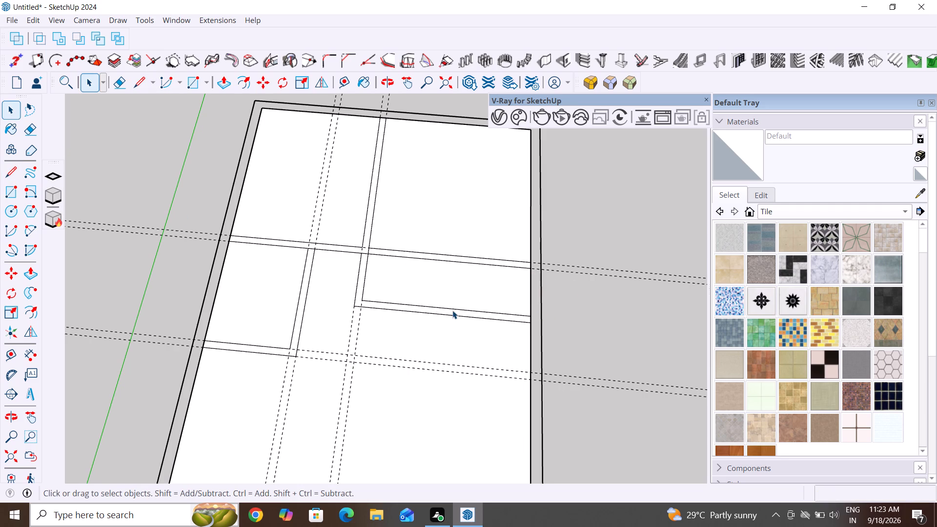
pyautogui.press('Escape')
pyautogui.press('Escape')
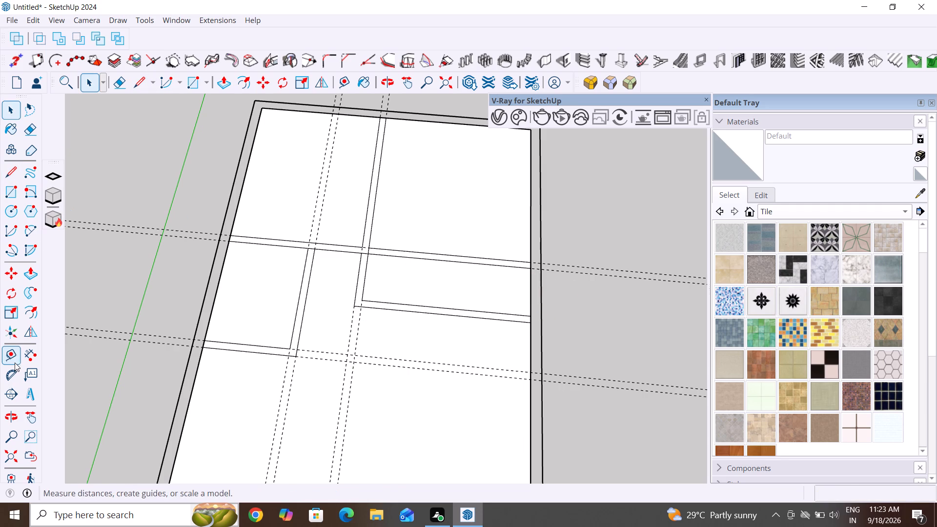
# Place a lengthwise guide 7'5" inward from the inner edge of the long wall farther from the green axis.
pyautogui.click(12, 357)
pyautogui.click(530, 330)
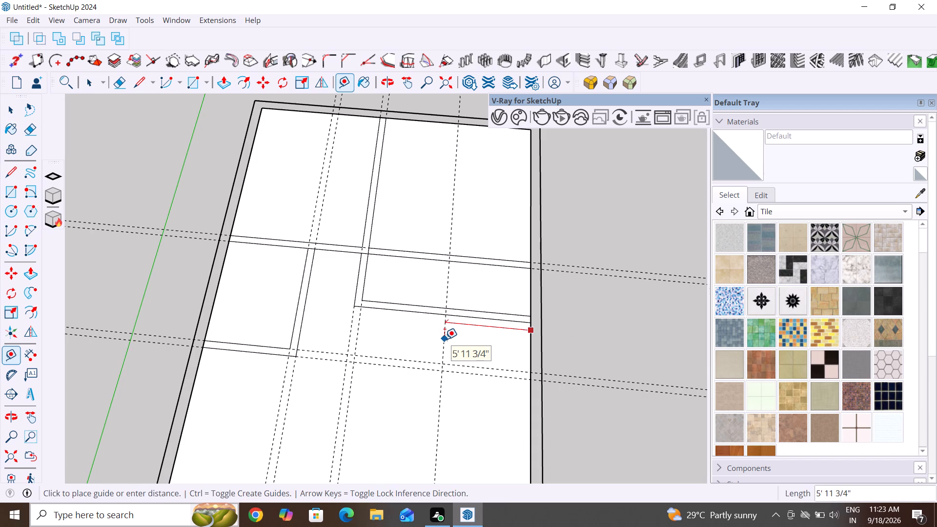
pyautogui.press('7')
pyautogui.write('\'5"')
pyautogui.press('Return')
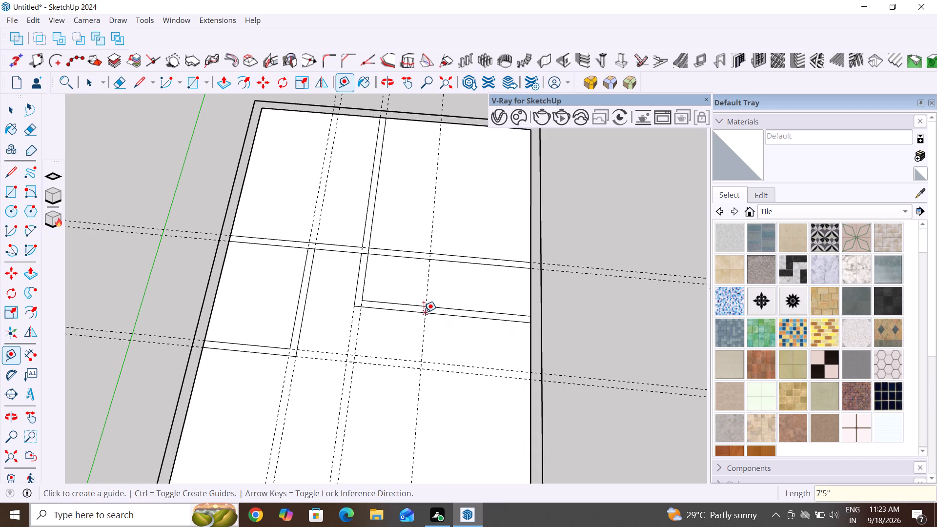
# Place a parallel lengthwise guide 6" beyond the 7'5" guide, away from the long wall farther from the green axis.
pyautogui.click(426, 325)
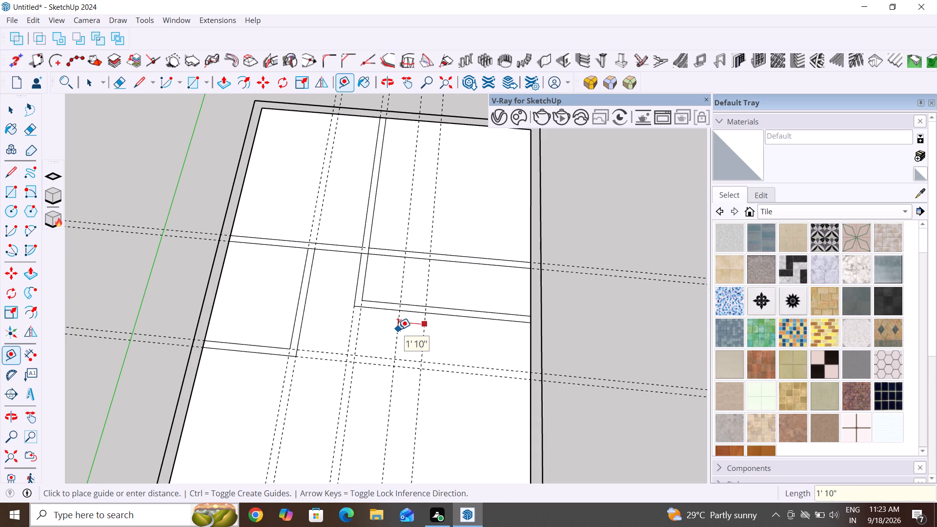
pyautogui.write('6"')
pyautogui.press('Return')
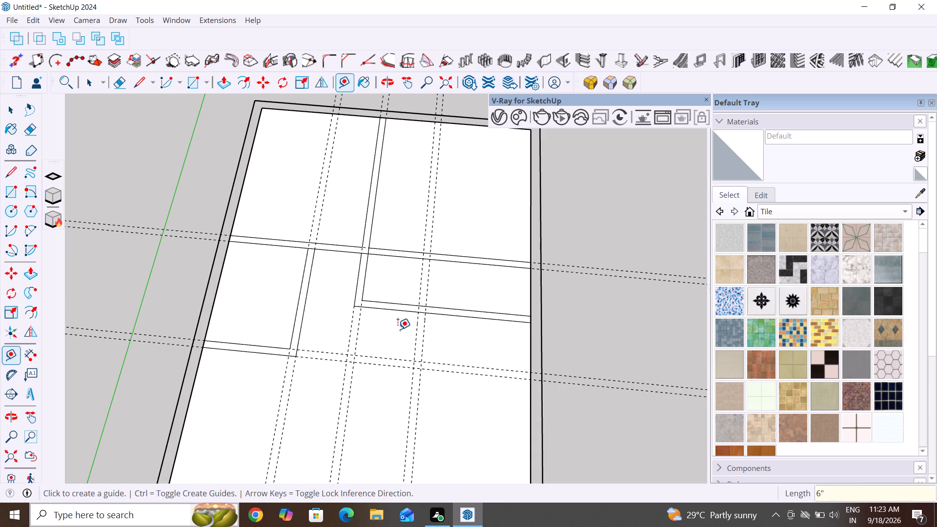
pyautogui.press('Escape')
# Delete the old lengthwise guide pair running along the existing middle lengthwise partition.
pyautogui.click(14, 110)
pyautogui.scroll(-5, 285, 376)
pyautogui.moveTo(380, 161); pyautogui.dragTo(347, 172)
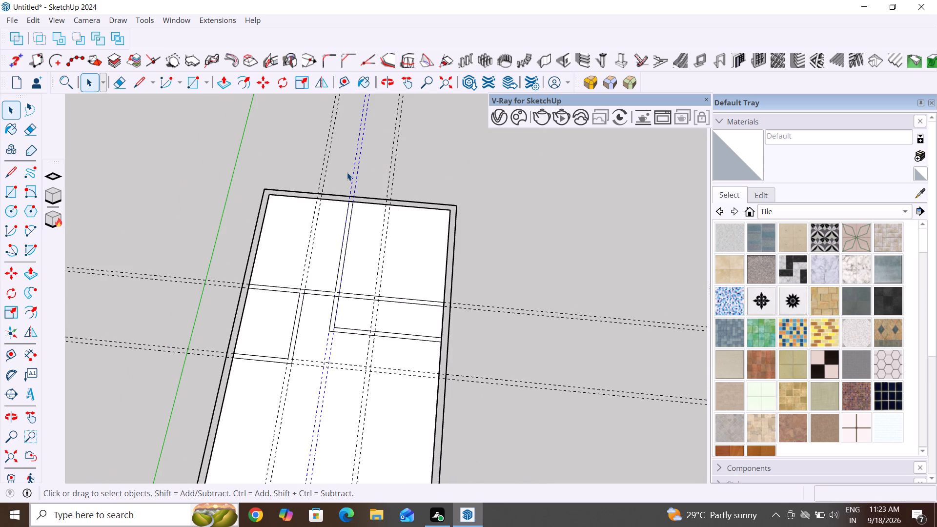
pyautogui.press('Delete')
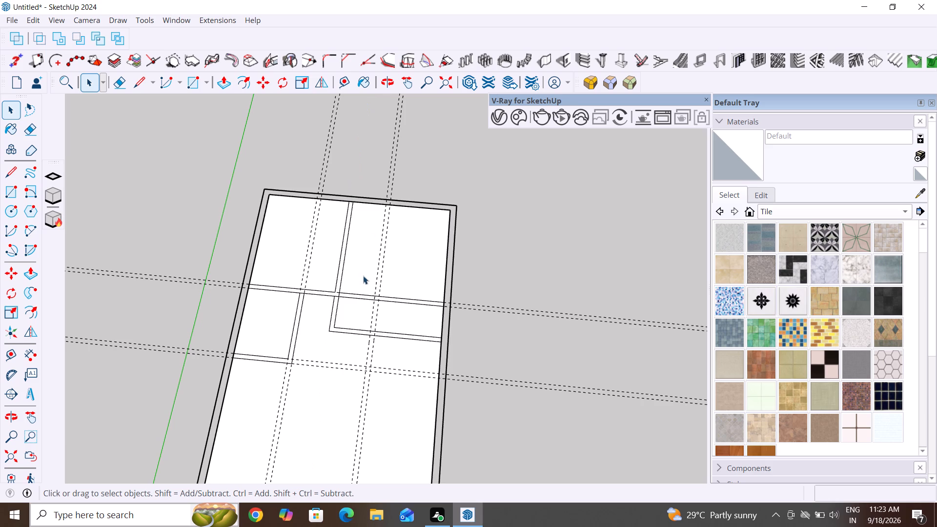
# Draw a 4' 4" lengthwise line along the outer new guide, from the small room's outer crosswise edge to the main crosswise partition.
pyautogui.click(6, 178)
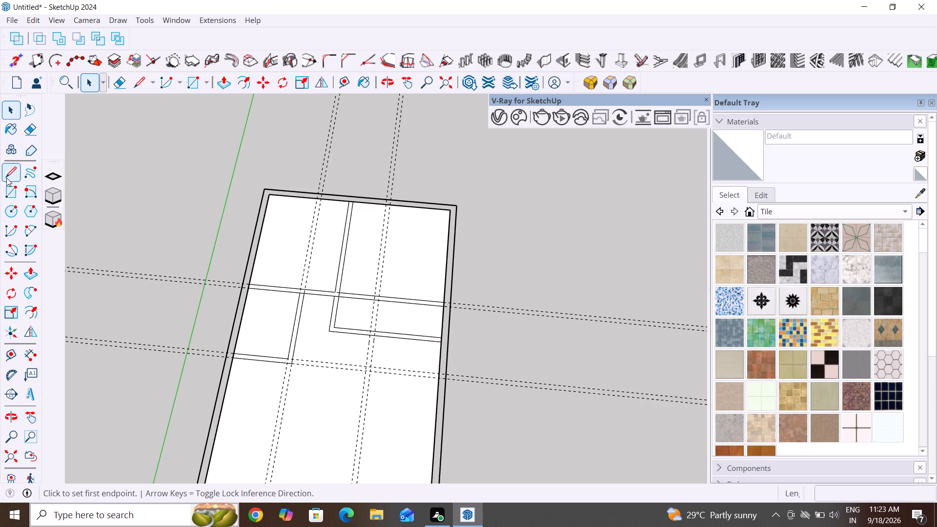
pyautogui.scroll(3, 257, 311)
pyautogui.scroll(3, 450, 323)
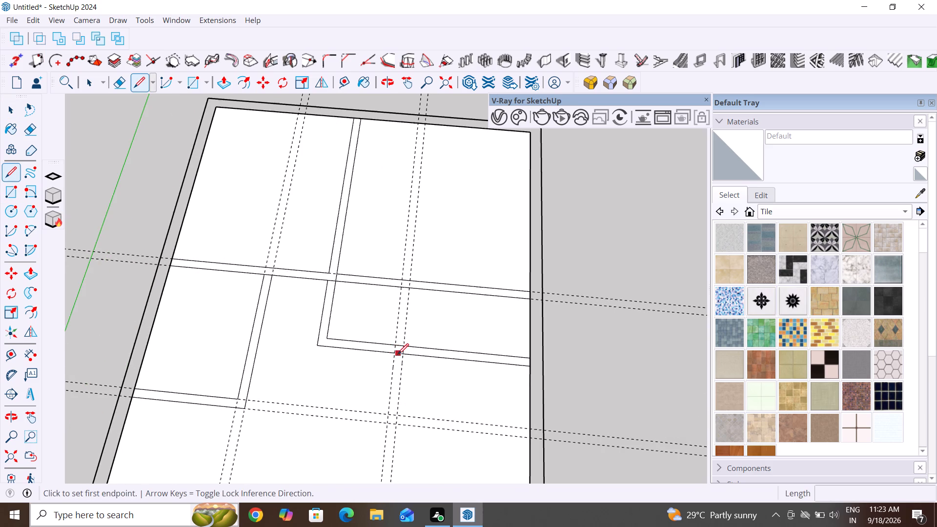
pyautogui.click(394, 354)
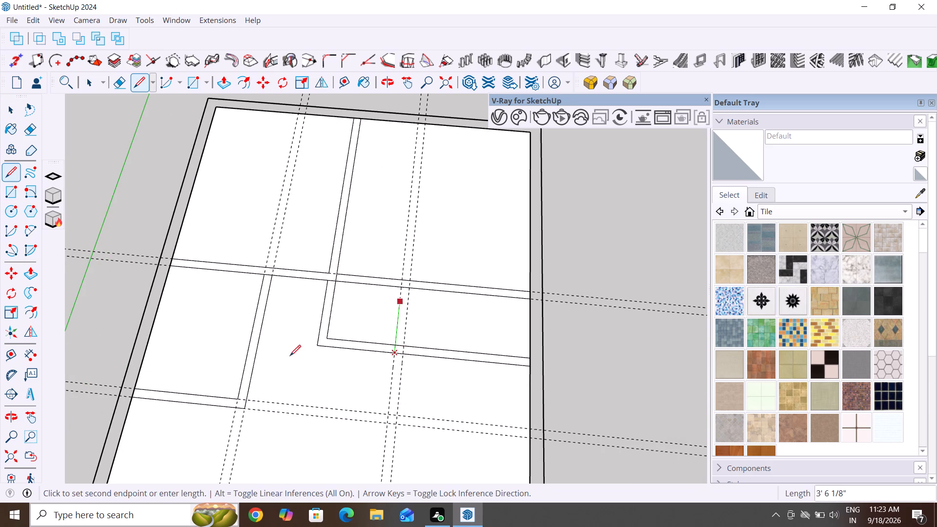
pyautogui.click(404, 286)
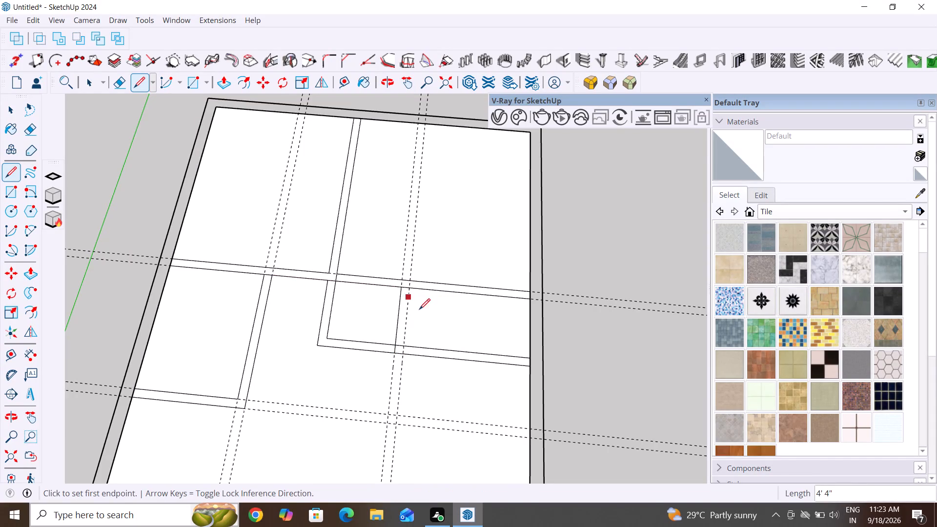
pyautogui.press('space')
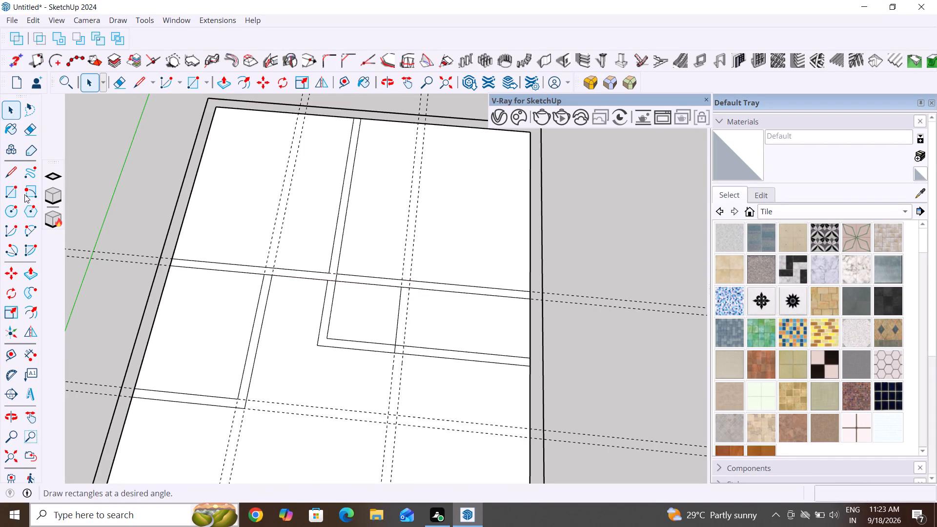
# Draw a 3' 10" lengthwise line along the 7'5" guide, from the small room's inner crosswise edge to the main crosswise partition.
pyautogui.click(13, 177)
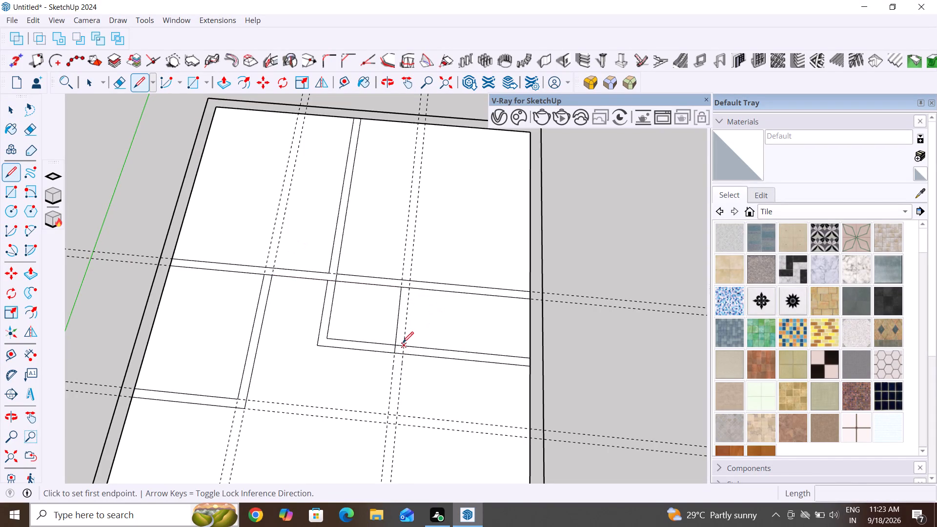
pyautogui.click(406, 346)
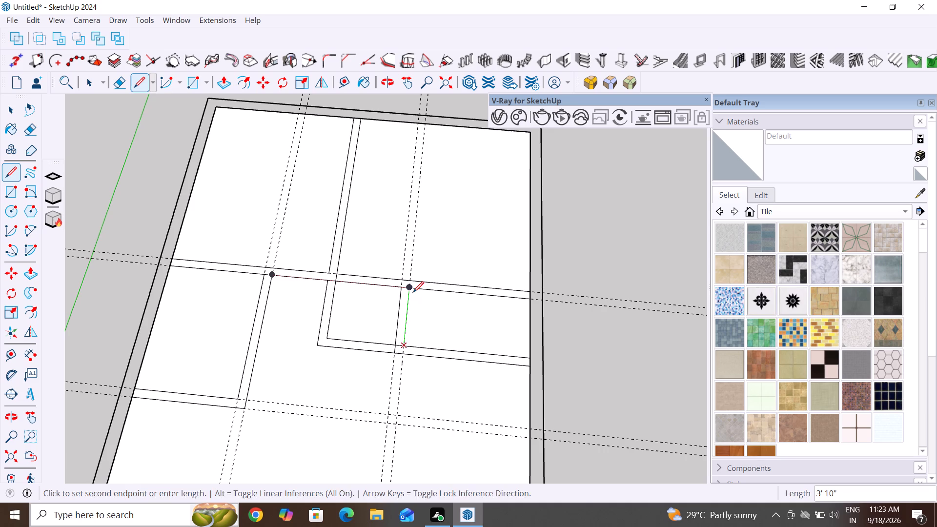
pyautogui.click(413, 292)
pyautogui.press('Escape')
pyautogui.press('Escape')
pyautogui.press('Escape')
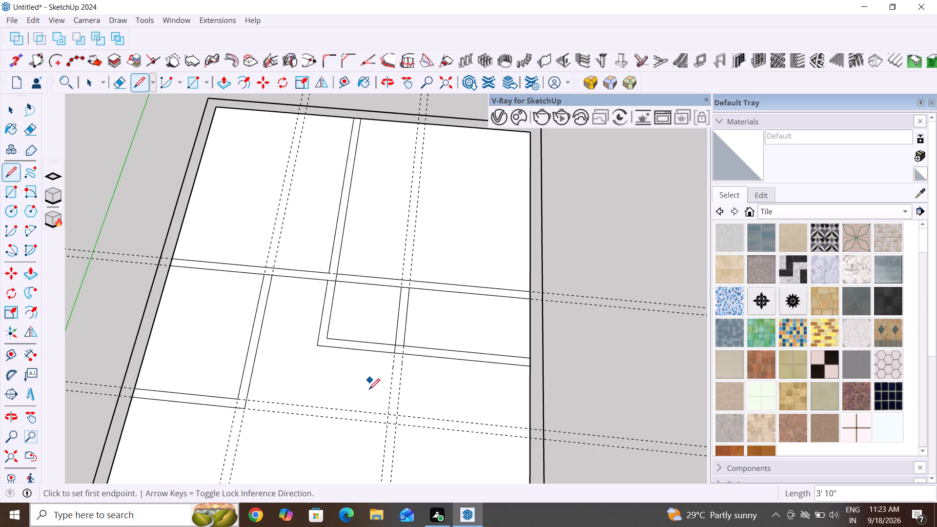
# Erase the small room's old lengthwise partition and the crosswise partition edges extending past its new lengthwise partition.
pyautogui.moveTo(369, 389); pyautogui.dragTo(408, 351, button='middle')
pyautogui.press('Escape')
pyautogui.press('Escape')
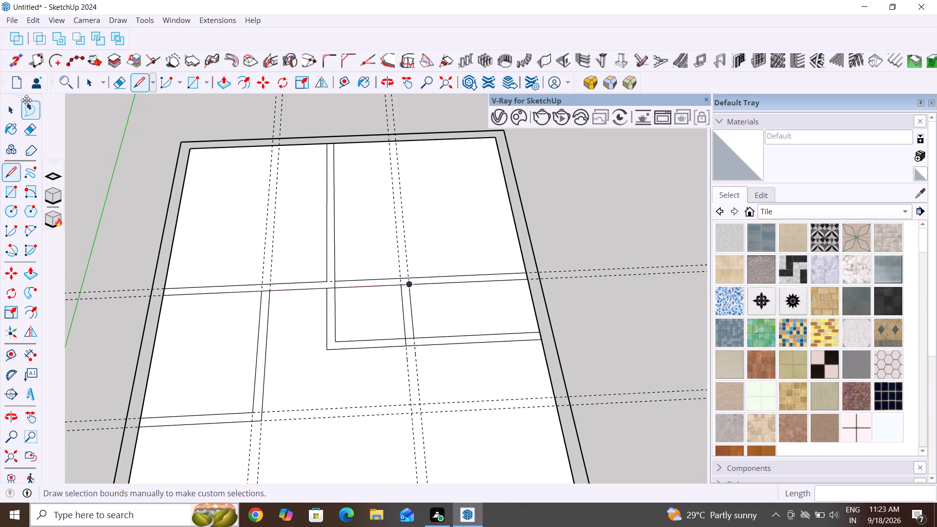
pyautogui.click(7, 113)
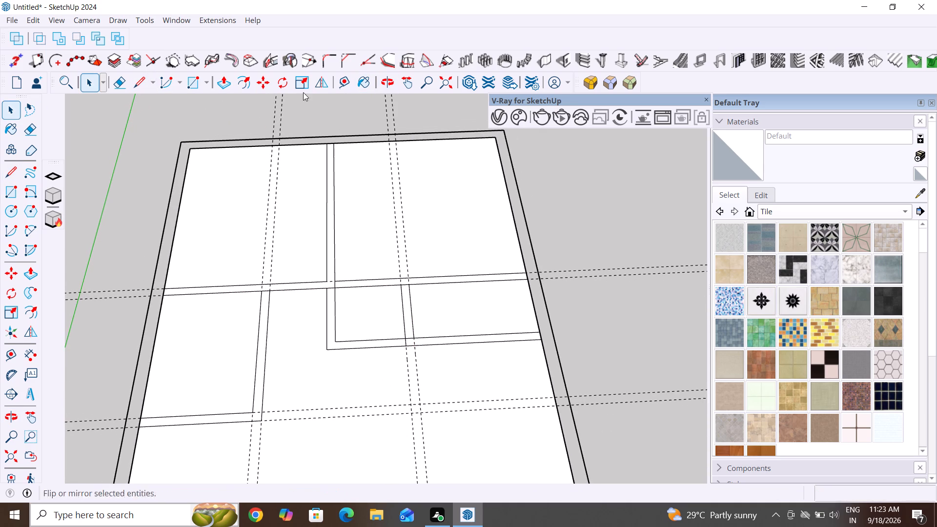
pyautogui.click(125, 82)
pyautogui.moveTo(347, 357); pyautogui.dragTo(364, 322)
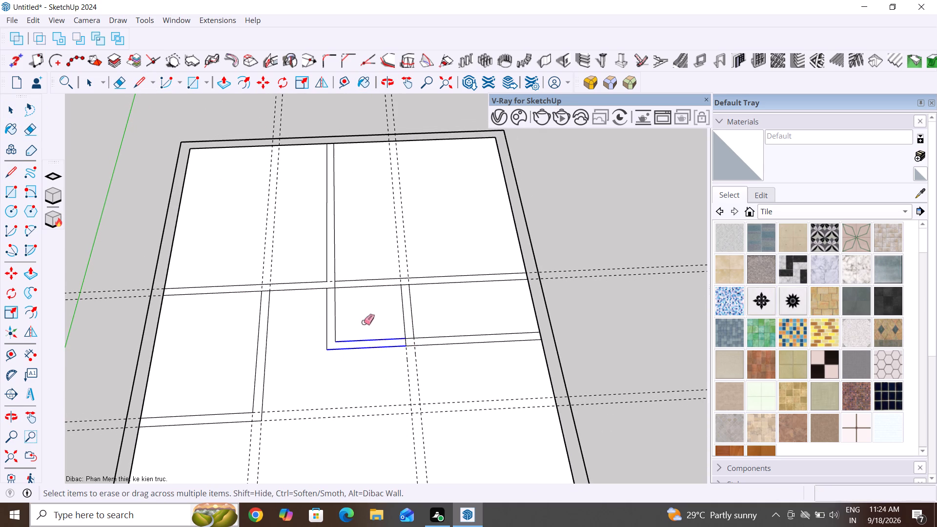
pyautogui.moveTo(364, 322); pyautogui.dragTo(361, 352)
pyautogui.moveTo(350, 317); pyautogui.dragTo(306, 331)
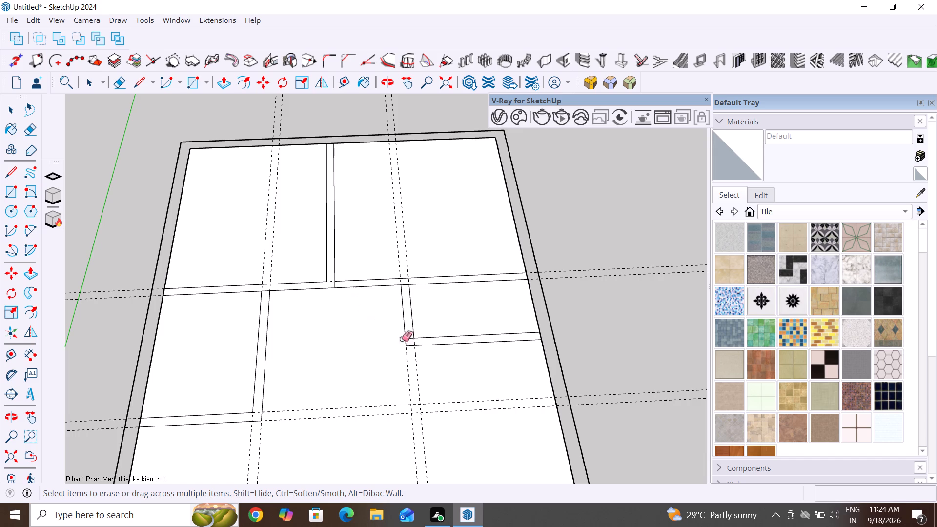
# Erase both remaining lengthwise guide pairs and both crosswise guide pairs from the floor plan.
pyautogui.scroll(3, 417, 338)
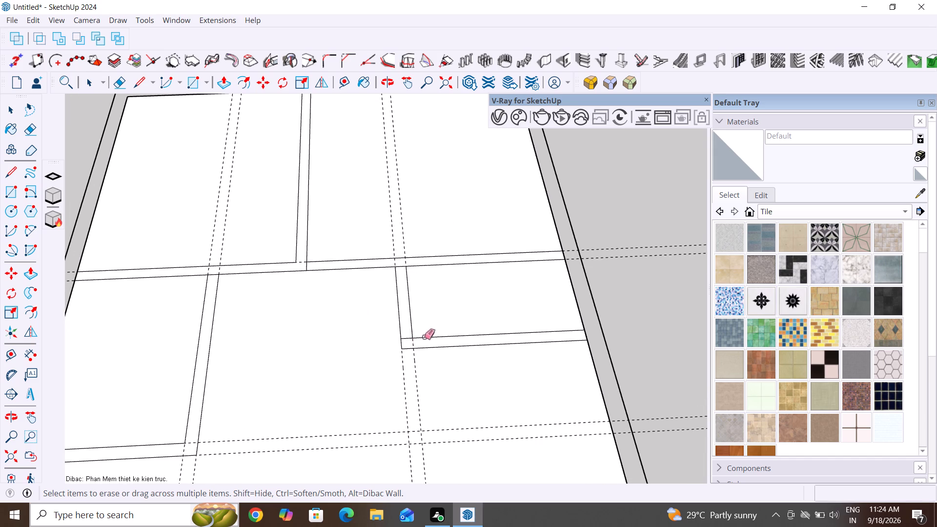
pyautogui.moveTo(422, 404); pyautogui.dragTo(384, 413)
pyautogui.moveTo(463, 409); pyautogui.dragTo(425, 466)
pyautogui.scroll(-4, 518, 376)
pyautogui.moveTo(278, 454); pyautogui.dragTo(333, 454)
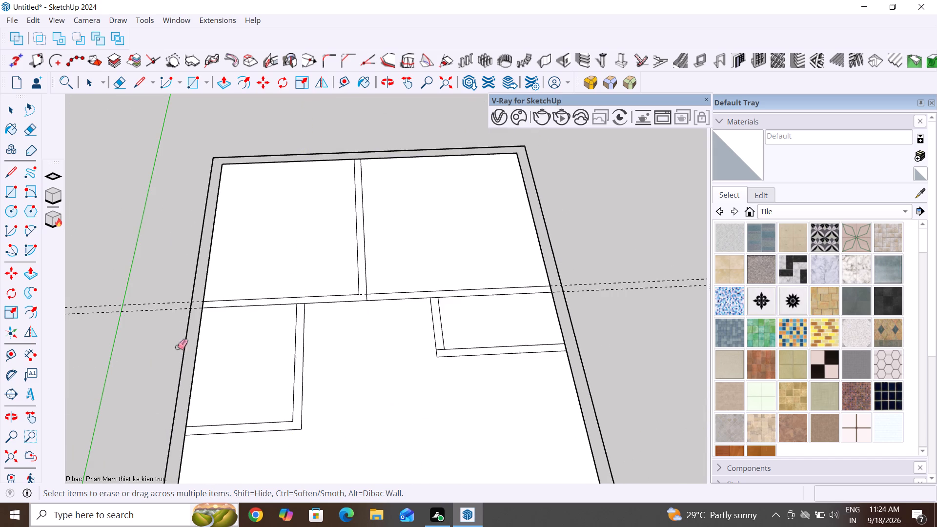
pyautogui.moveTo(161, 289); pyautogui.dragTo(155, 343)
# Erase the short edge segments crossing the partition junctions along the main crosswise partition and at the small room's corner.
pyautogui.scroll(-2, 396, 405)
pyautogui.moveTo(336, 354); pyautogui.dragTo(340, 366, button='middle')
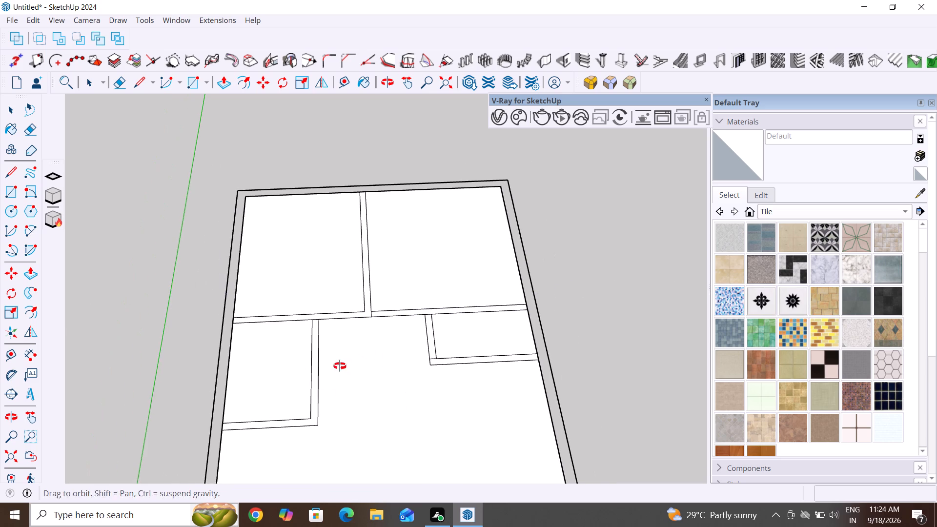
pyautogui.moveTo(340, 366); pyautogui.dragTo(326, 404, button='middle')
pyautogui.scroll(7, 300, 330)
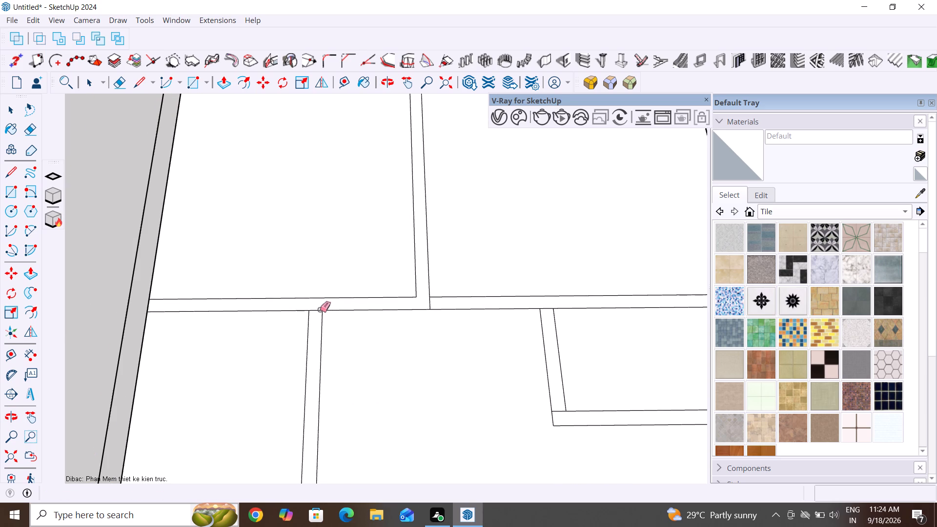
pyautogui.click(320, 309)
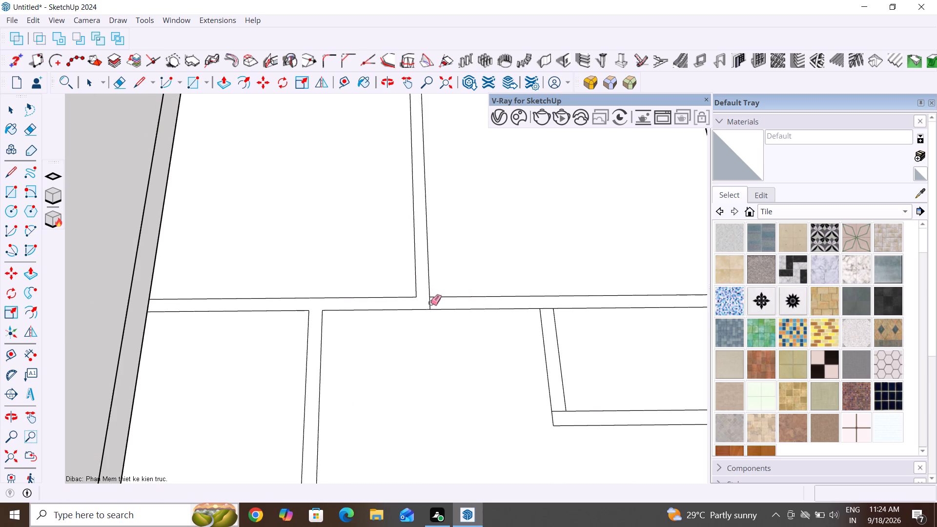
pyautogui.click(430, 303)
pyautogui.click(548, 308)
pyautogui.scroll(-5, 448, 401)
pyautogui.click(517, 407)
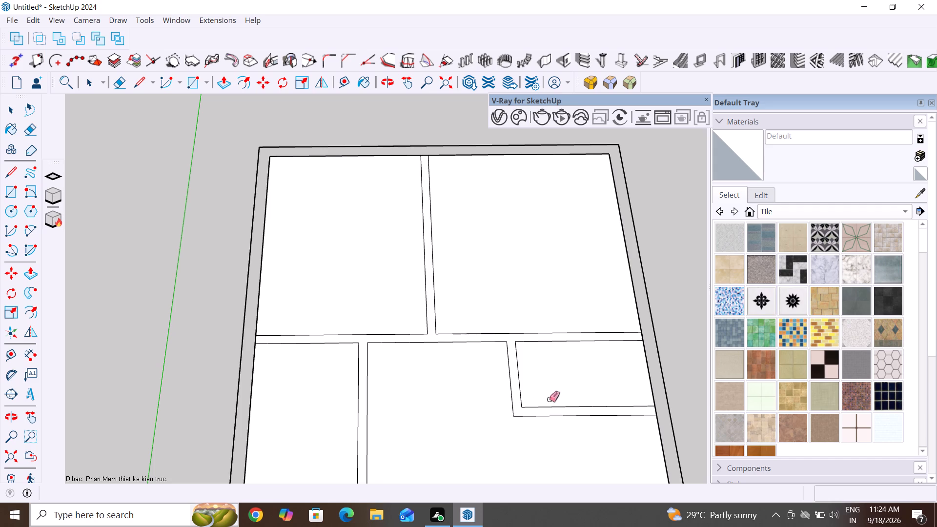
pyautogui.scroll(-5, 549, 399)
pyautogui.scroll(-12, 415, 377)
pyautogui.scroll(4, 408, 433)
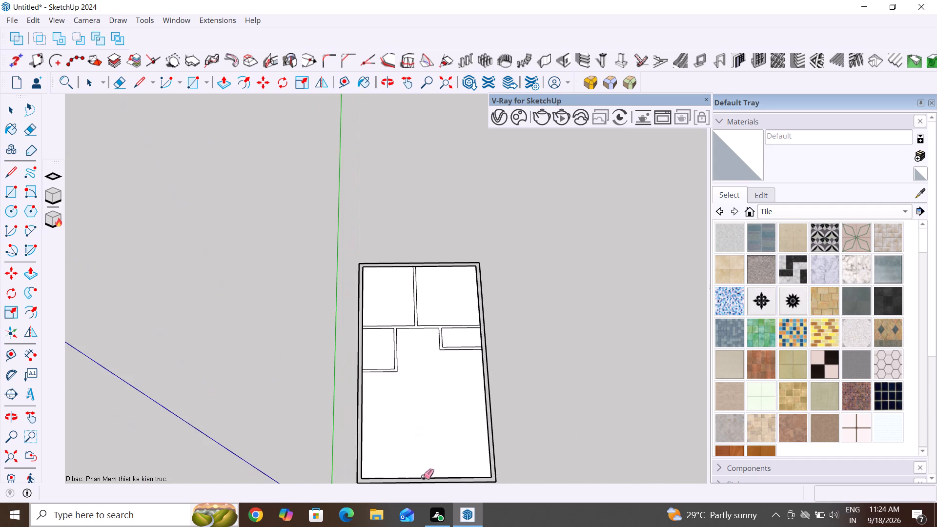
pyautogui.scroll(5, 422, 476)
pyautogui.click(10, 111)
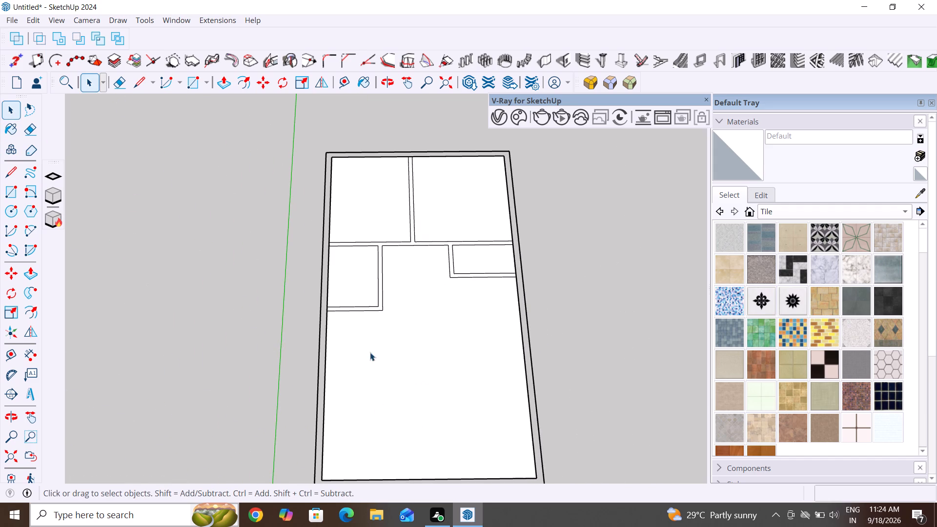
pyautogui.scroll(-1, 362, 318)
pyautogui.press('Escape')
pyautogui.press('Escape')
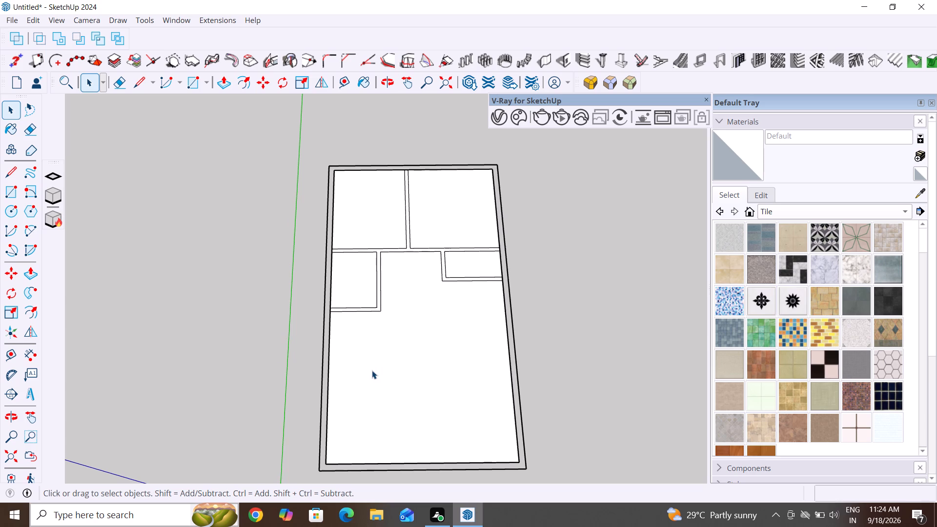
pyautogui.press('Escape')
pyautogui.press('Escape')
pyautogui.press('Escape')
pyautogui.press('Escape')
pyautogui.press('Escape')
# Place a lengthwise guide 10' inside the inner face of the long wall nearer the green axis.
pyautogui.click(11, 358)
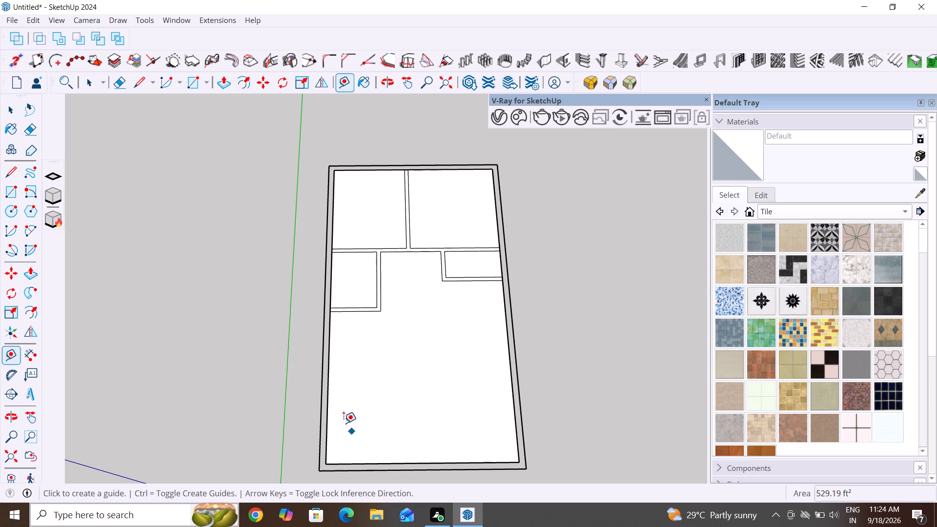
pyautogui.click(331, 399)
pyautogui.press('Escape')
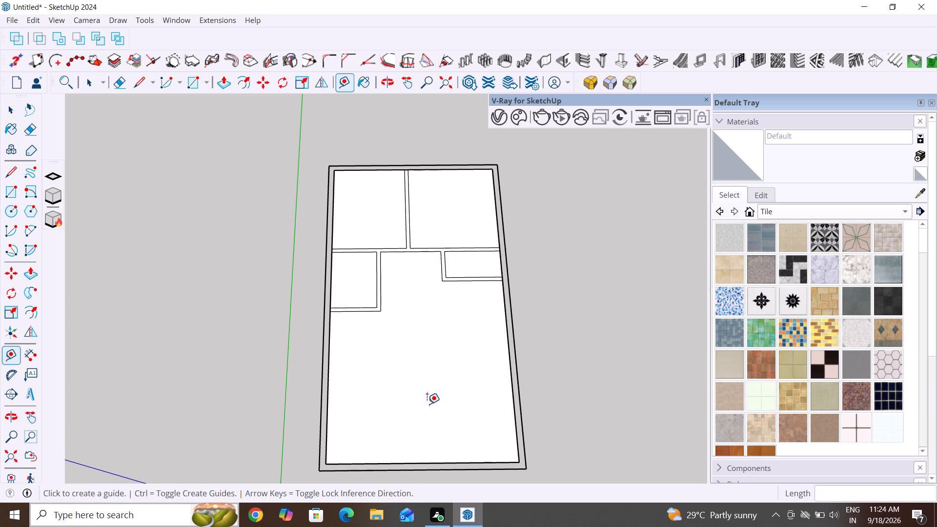
pyautogui.press('Escape')
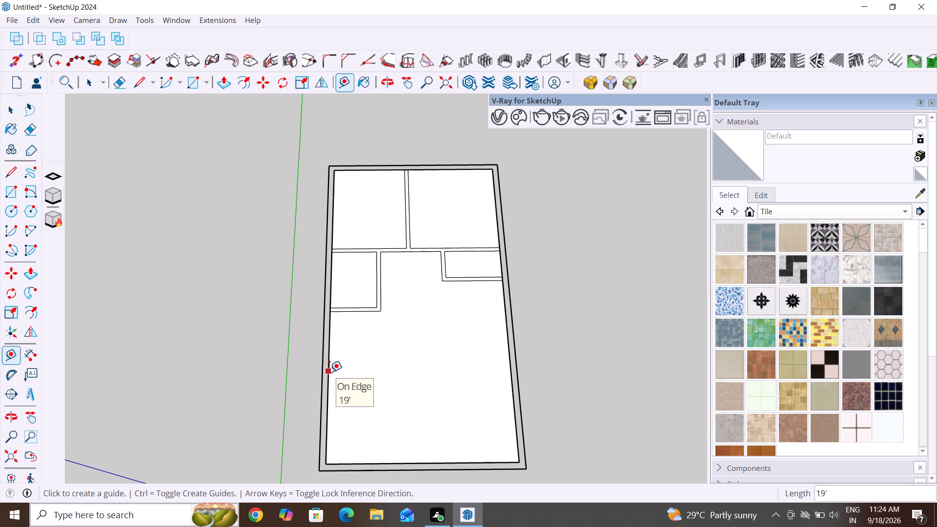
pyautogui.click(329, 372)
pyautogui.write('10')
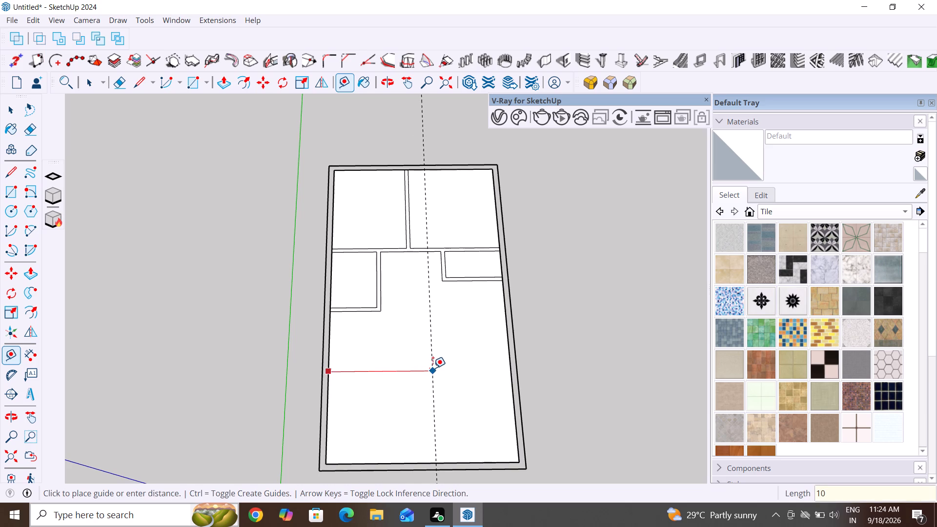
pyautogui.press("'")
pyautogui.press('Return')
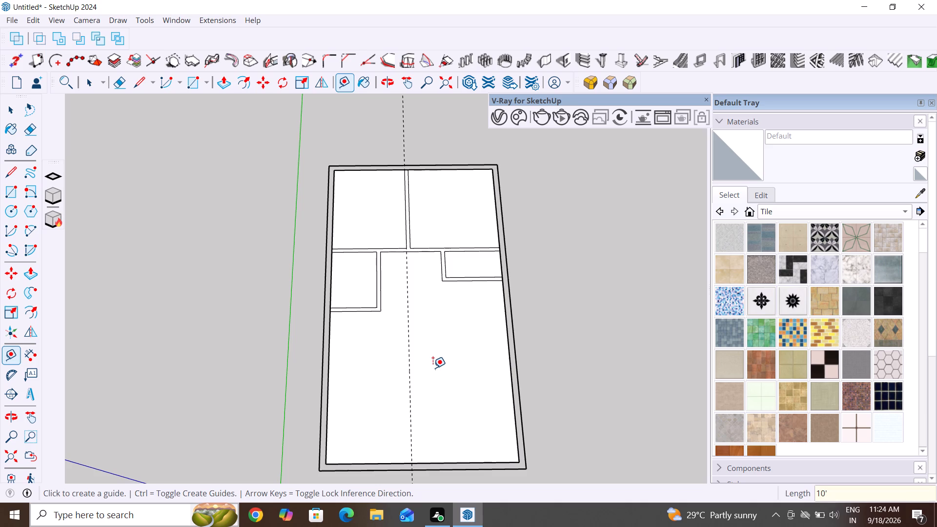
# Place a parallel lengthwise guide 6" beyond the 10' guide, away from the green axis.
pyautogui.click(409, 370)
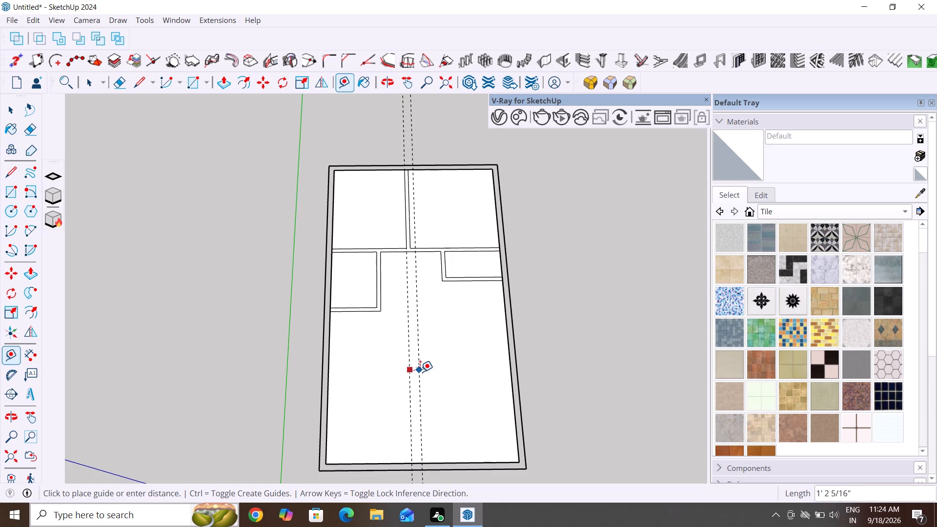
pyautogui.write('6"')
pyautogui.press('Return')
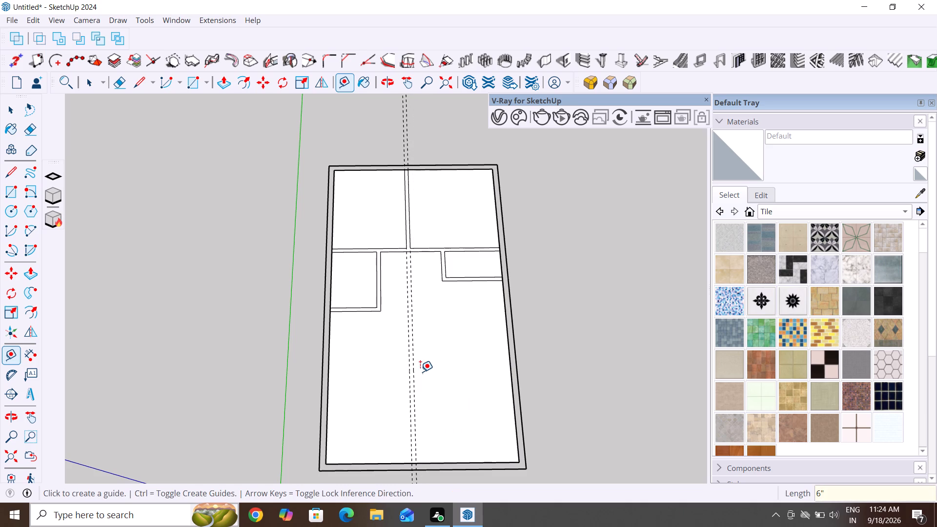
pyautogui.click(14, 105)
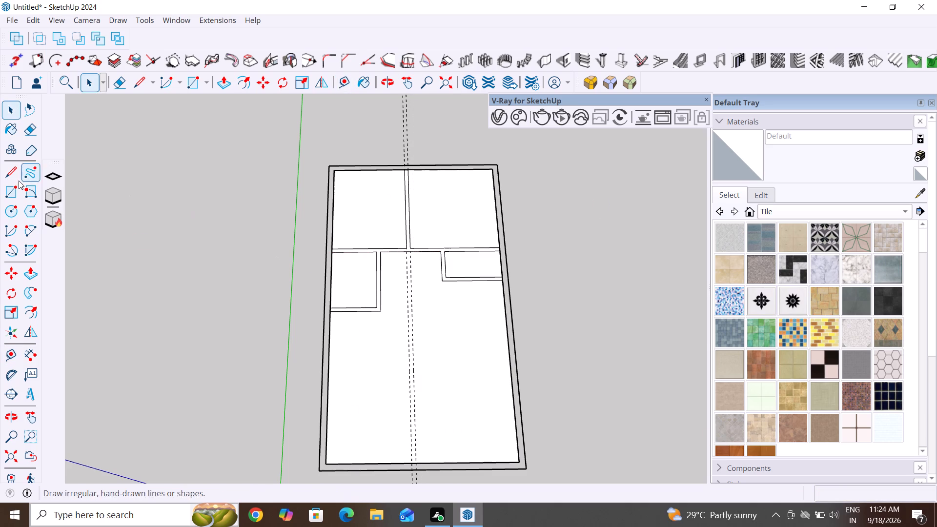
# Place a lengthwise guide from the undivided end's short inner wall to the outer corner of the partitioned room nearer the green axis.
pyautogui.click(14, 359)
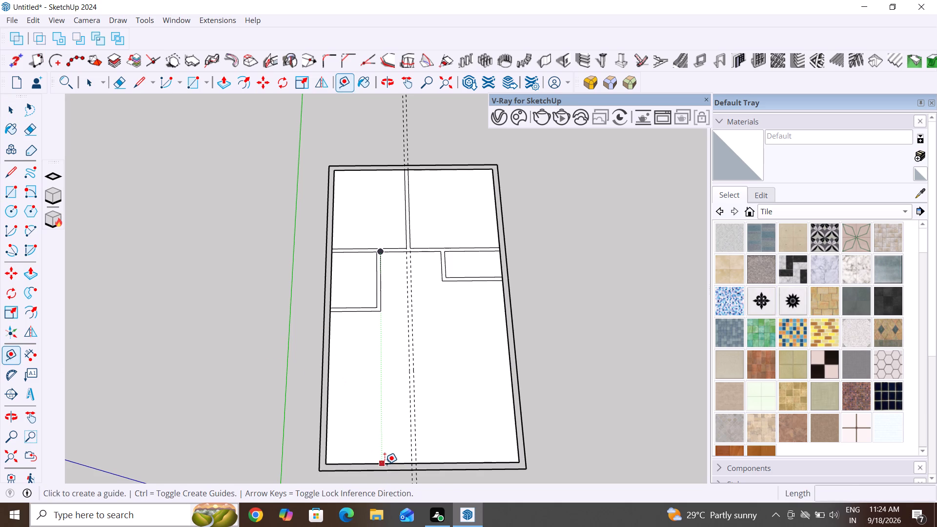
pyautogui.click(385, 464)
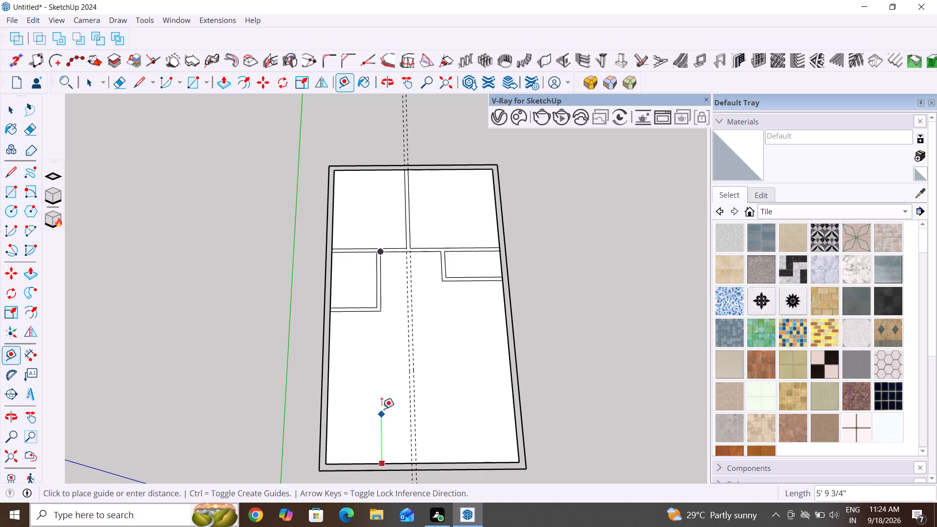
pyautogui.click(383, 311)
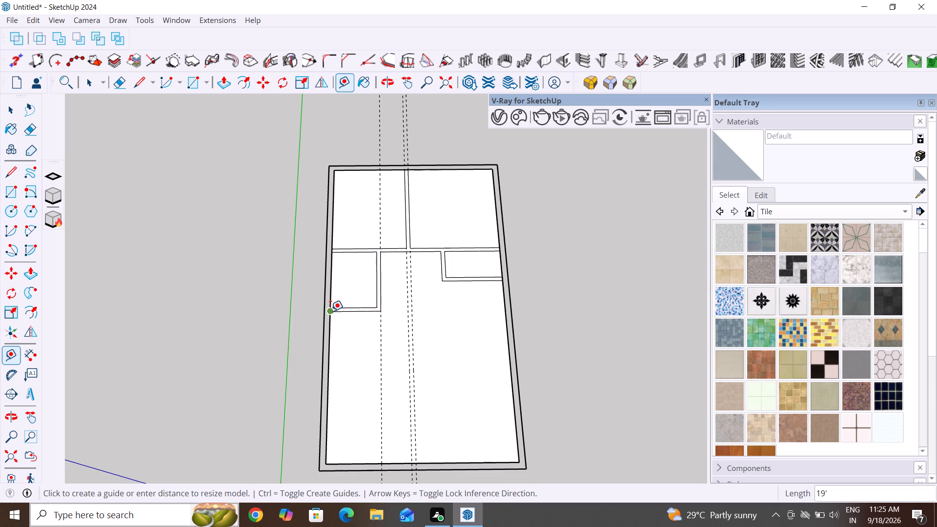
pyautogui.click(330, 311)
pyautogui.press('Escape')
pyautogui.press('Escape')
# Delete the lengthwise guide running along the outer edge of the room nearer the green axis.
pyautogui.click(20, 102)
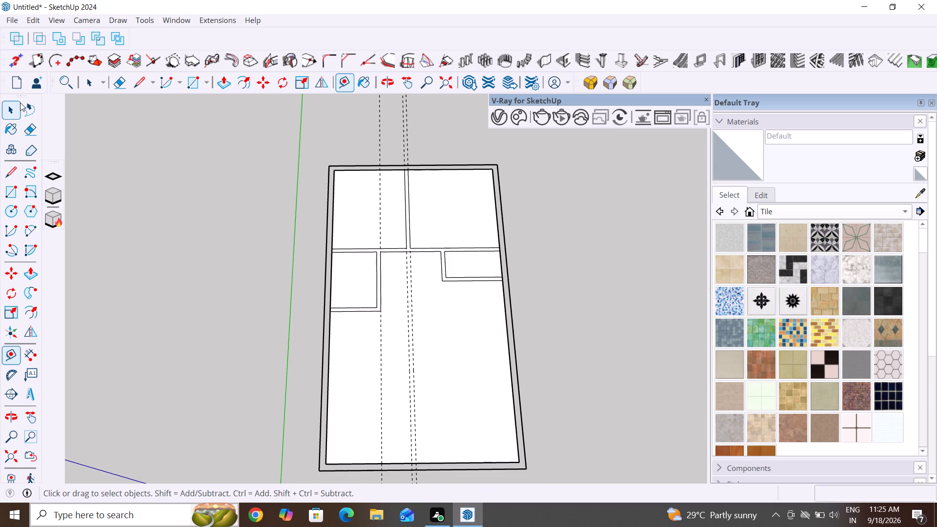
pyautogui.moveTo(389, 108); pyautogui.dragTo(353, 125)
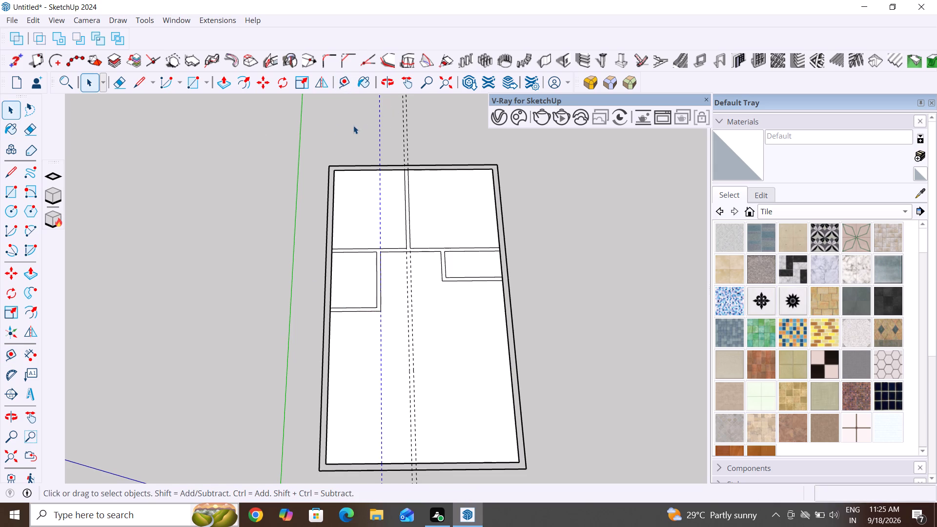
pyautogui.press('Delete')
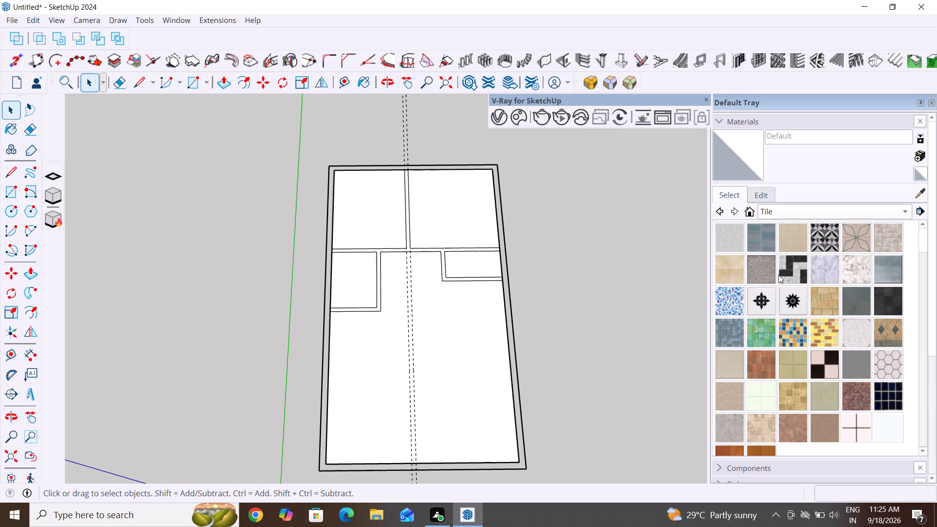
# Place a crosswise guide along the outer crosswise edge of the room nearer the green axis, across to the opposite long wall.
pyautogui.click(9, 356)
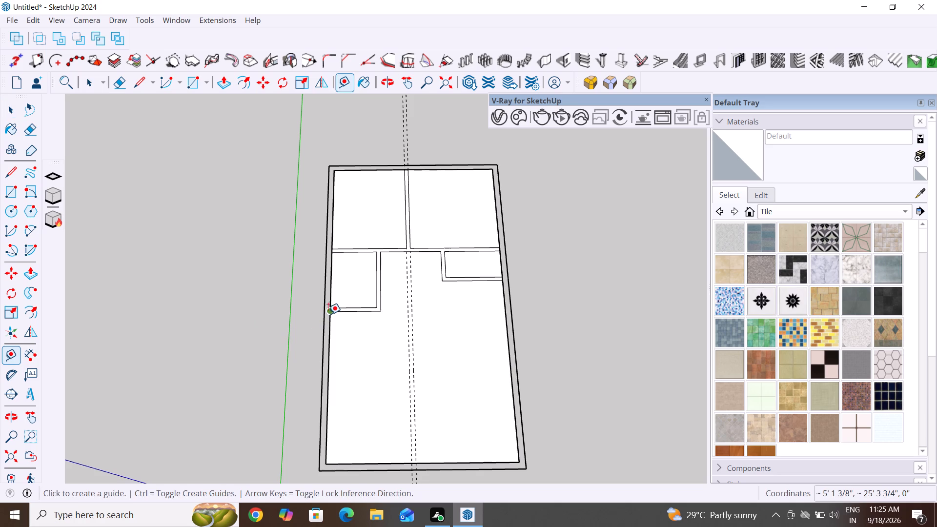
pyautogui.click(331, 313)
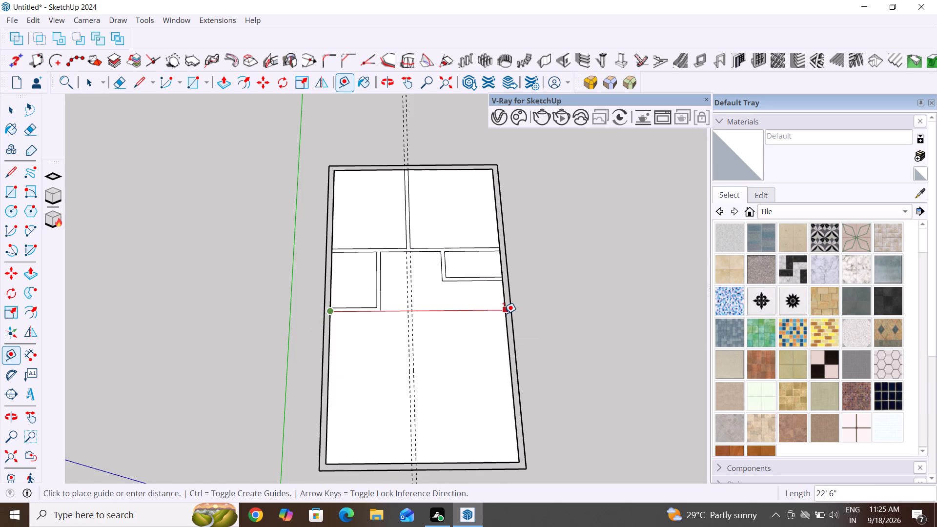
pyautogui.click(504, 314)
pyautogui.press('Escape')
pyautogui.press('Escape')
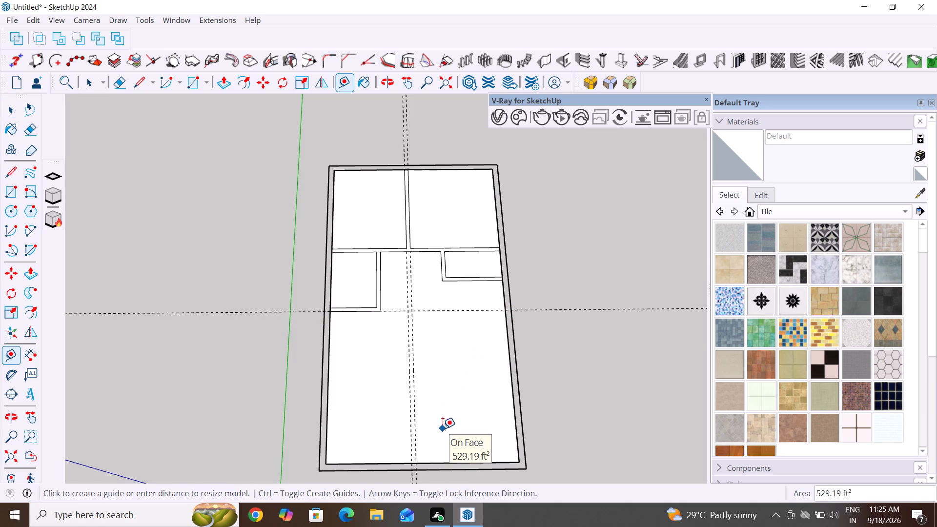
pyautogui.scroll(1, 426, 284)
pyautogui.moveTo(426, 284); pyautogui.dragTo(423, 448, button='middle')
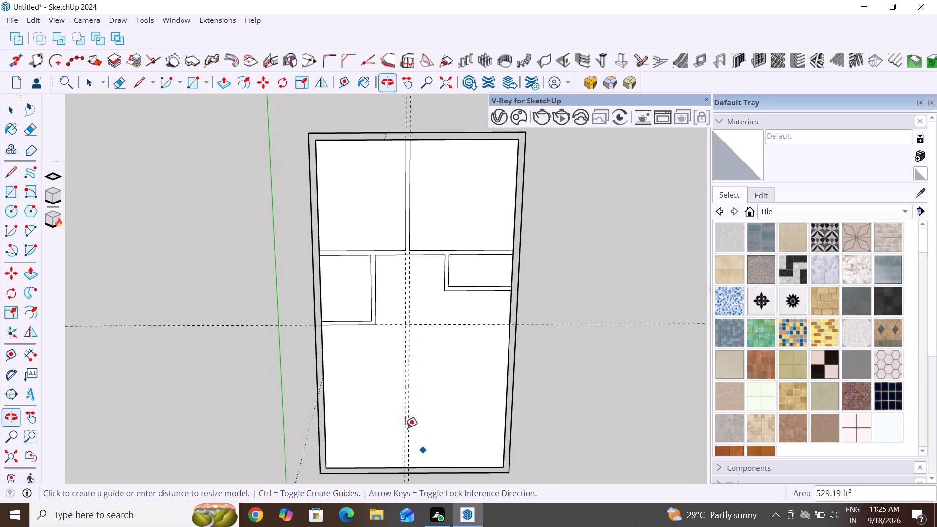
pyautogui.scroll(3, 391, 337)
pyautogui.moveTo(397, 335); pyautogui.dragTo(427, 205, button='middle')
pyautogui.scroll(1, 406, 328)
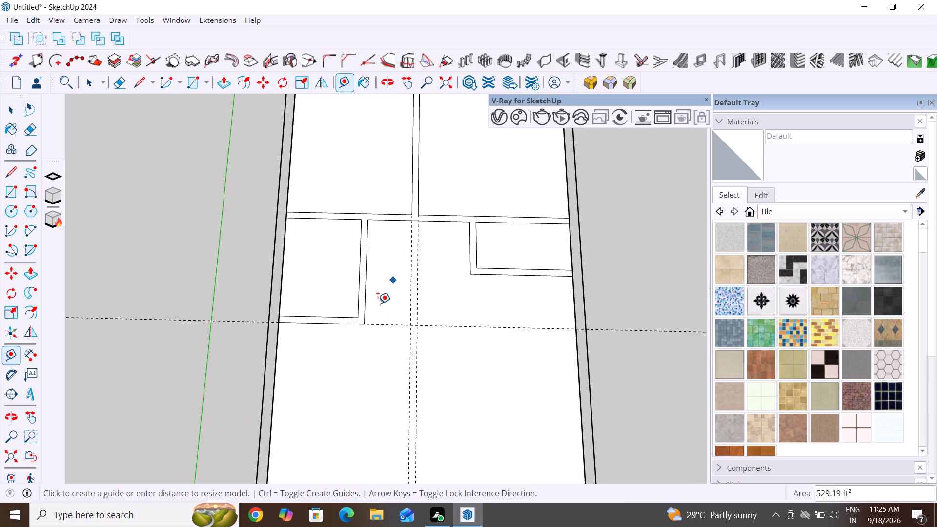
# Place a crosswise guide along the inner crosswise edge of the partitioned room nearer the green axis, across to the opposite long wall.
pyautogui.click(356, 315)
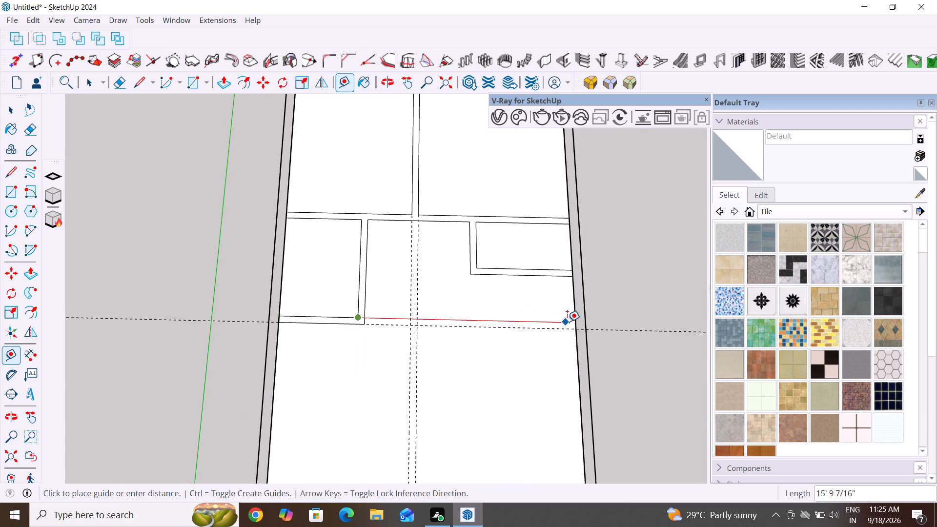
pyautogui.click(577, 323)
pyautogui.press('Escape')
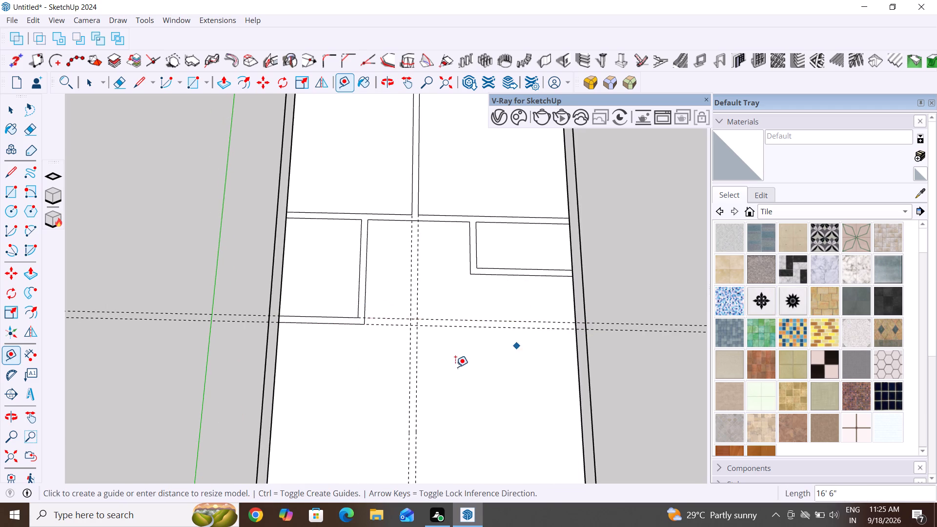
pyautogui.press('Escape')
# Place a parallel crosswise guide 10'1" beyond that room's outer edge guide, toward the undivided end.
pyautogui.scroll(-3, 376, 452)
pyautogui.moveTo(376, 454); pyautogui.dragTo(481, 288, button='middle')
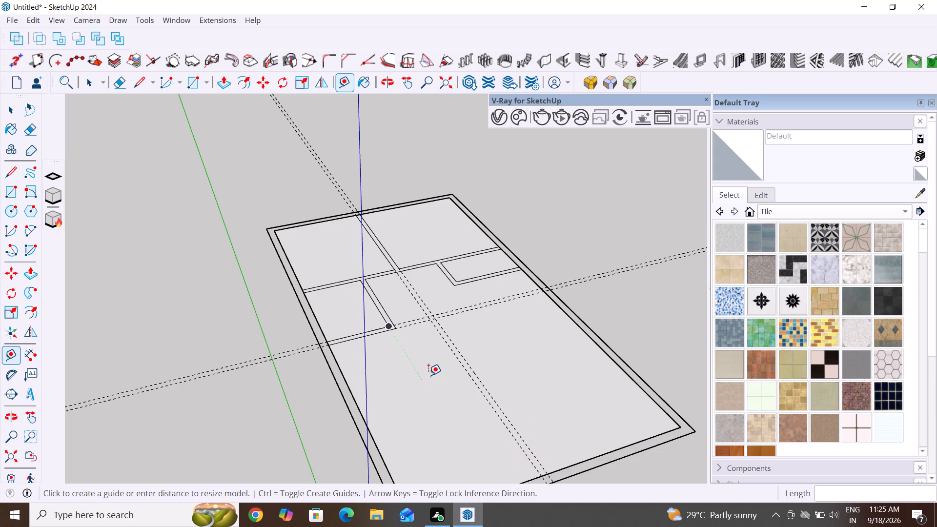
pyautogui.scroll(-2, 521, 363)
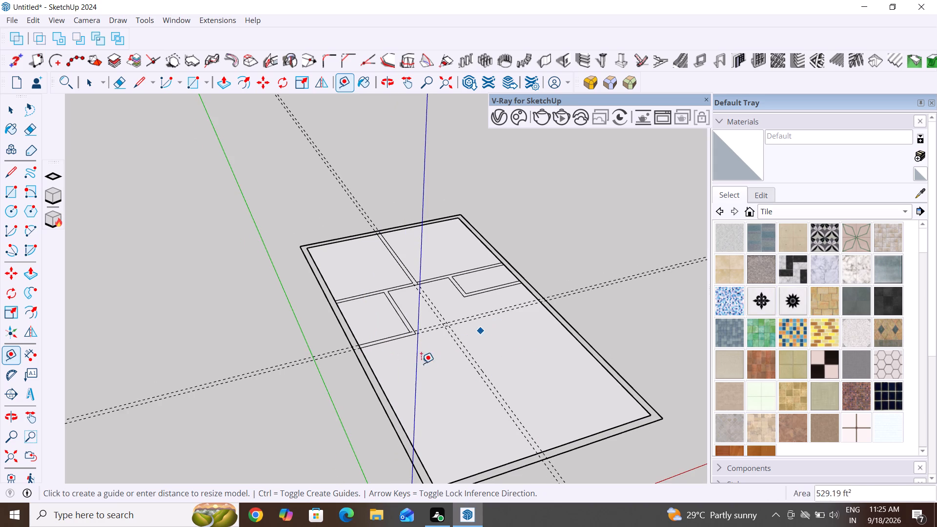
pyautogui.click(431, 328)
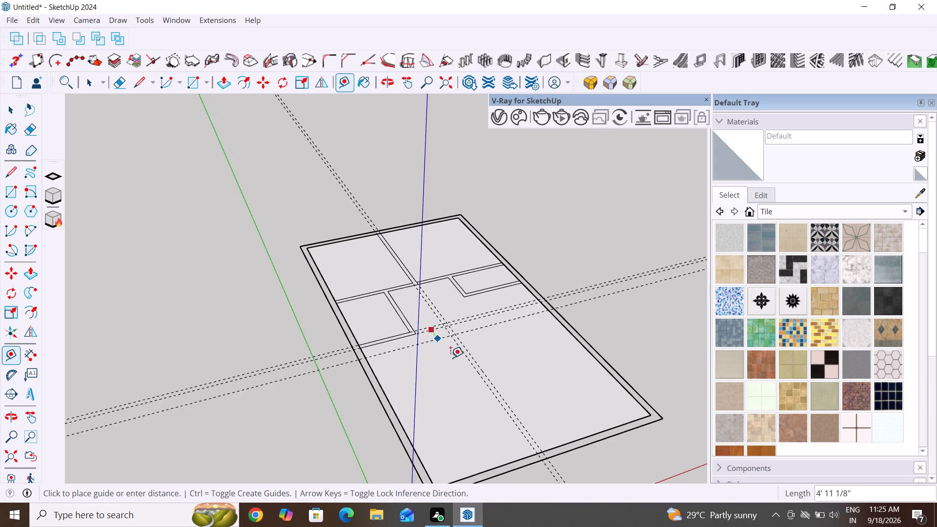
pyautogui.write('10')
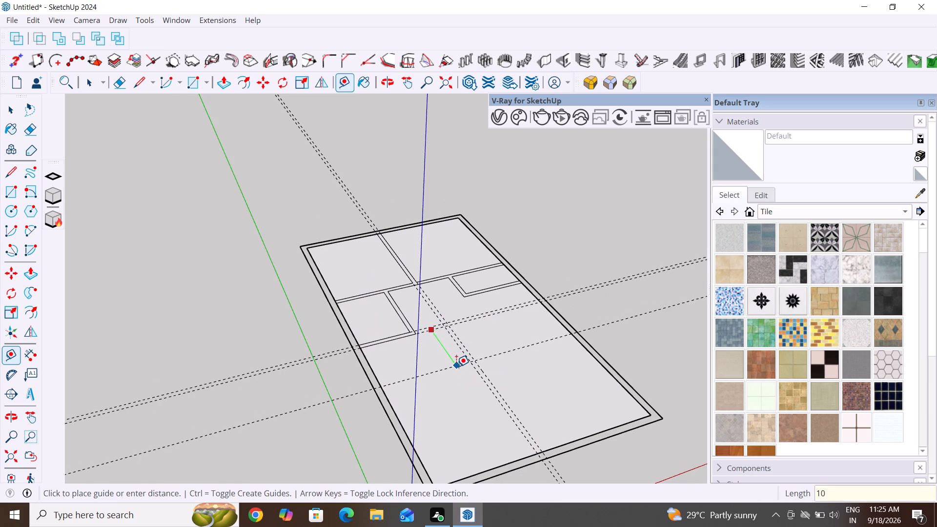
pyautogui.press("'")
pyautogui.write('1"')
pyautogui.press('Return')
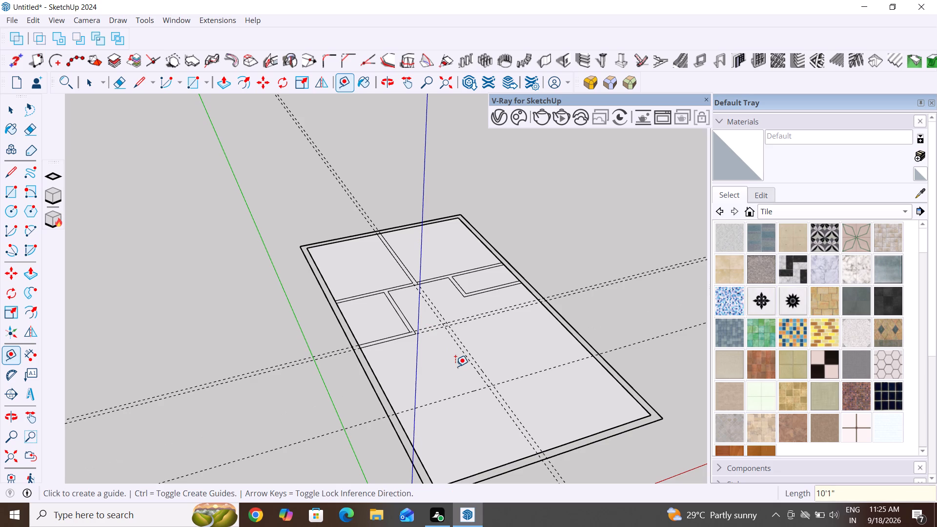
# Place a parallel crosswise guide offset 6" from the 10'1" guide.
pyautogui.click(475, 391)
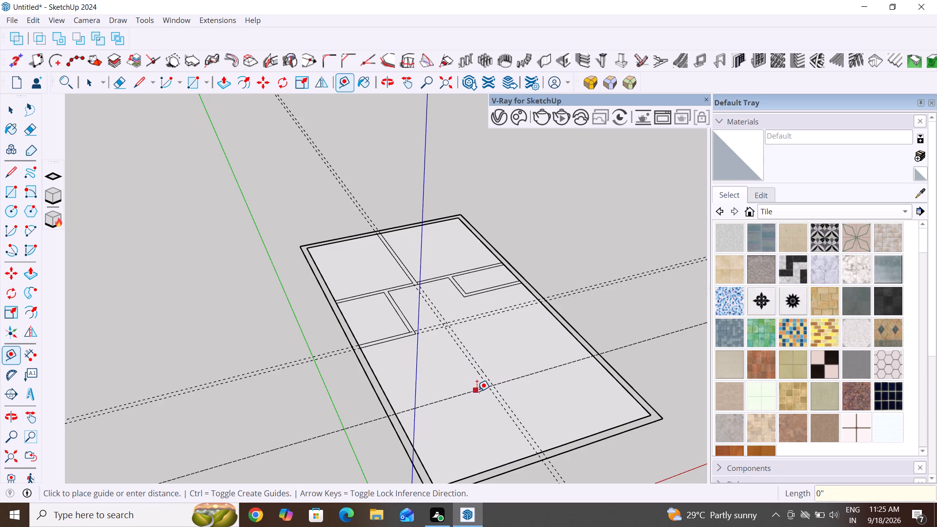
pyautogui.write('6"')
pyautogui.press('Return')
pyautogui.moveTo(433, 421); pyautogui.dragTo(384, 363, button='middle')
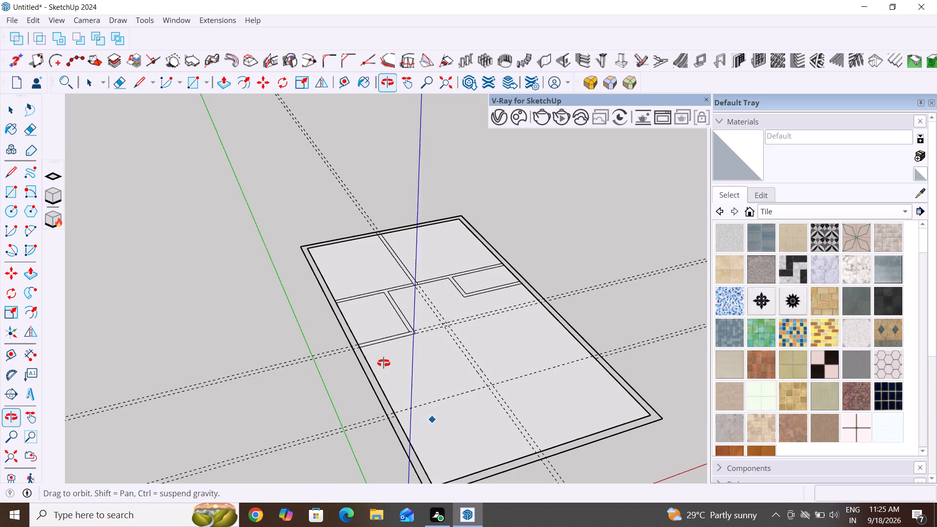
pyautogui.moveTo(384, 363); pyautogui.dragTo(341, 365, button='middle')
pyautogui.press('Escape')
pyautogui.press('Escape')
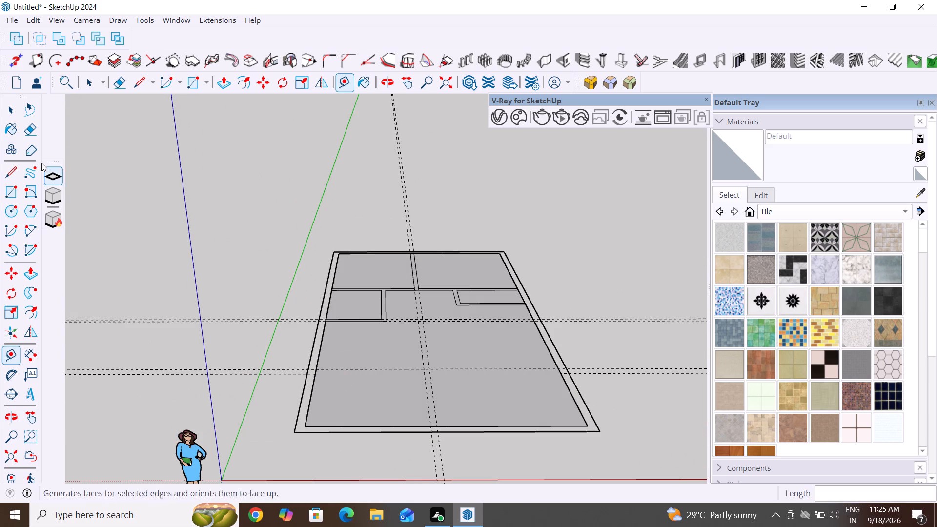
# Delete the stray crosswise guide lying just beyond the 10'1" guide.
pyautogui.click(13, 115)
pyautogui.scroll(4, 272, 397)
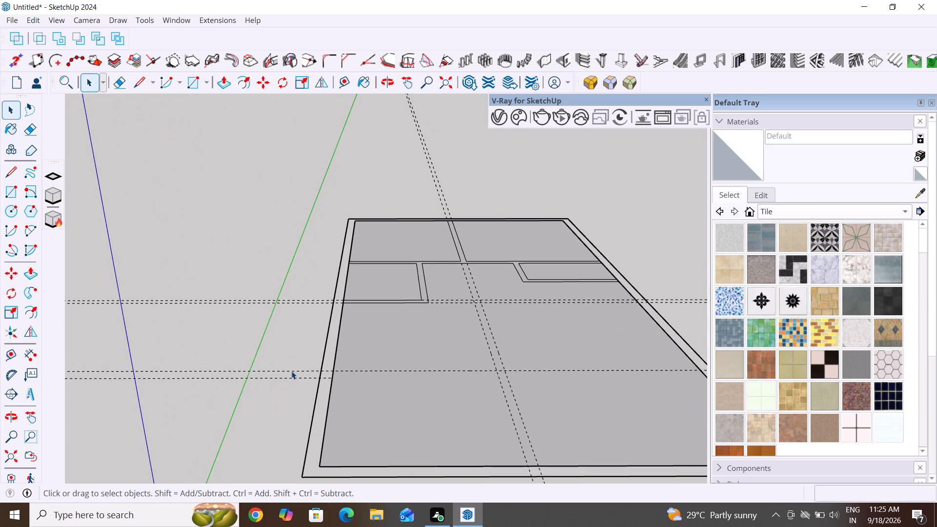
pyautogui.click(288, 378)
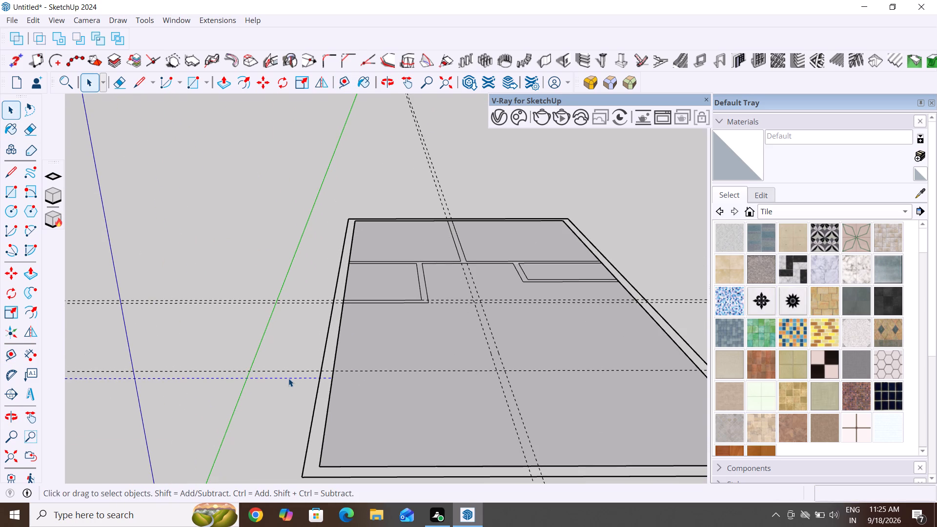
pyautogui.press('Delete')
# Place a parallel crosswise guide 6" beyond the 10'1" guide, toward the undivided end.
pyautogui.scroll(-3, 288, 378)
pyautogui.moveTo(300, 397); pyautogui.dragTo(554, 436, button='middle')
pyautogui.scroll(3, 512, 364)
pyautogui.moveTo(571, 378); pyautogui.dragTo(526, 357, button='middle')
pyautogui.scroll(1, 571, 378)
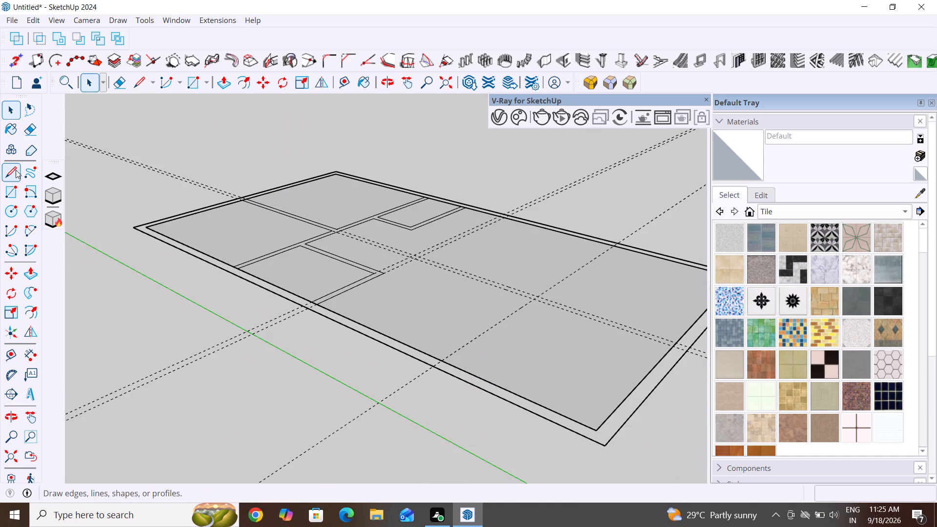
pyautogui.click(13, 358)
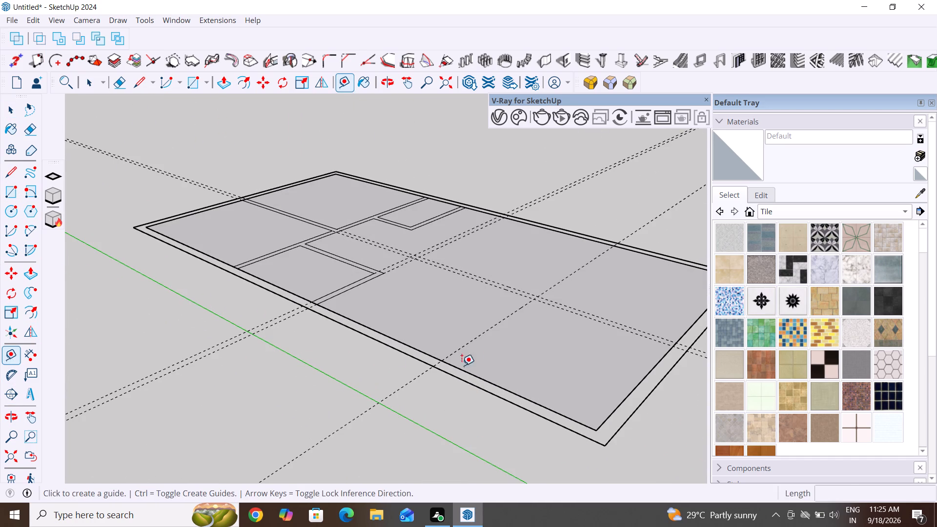
pyautogui.click(475, 341)
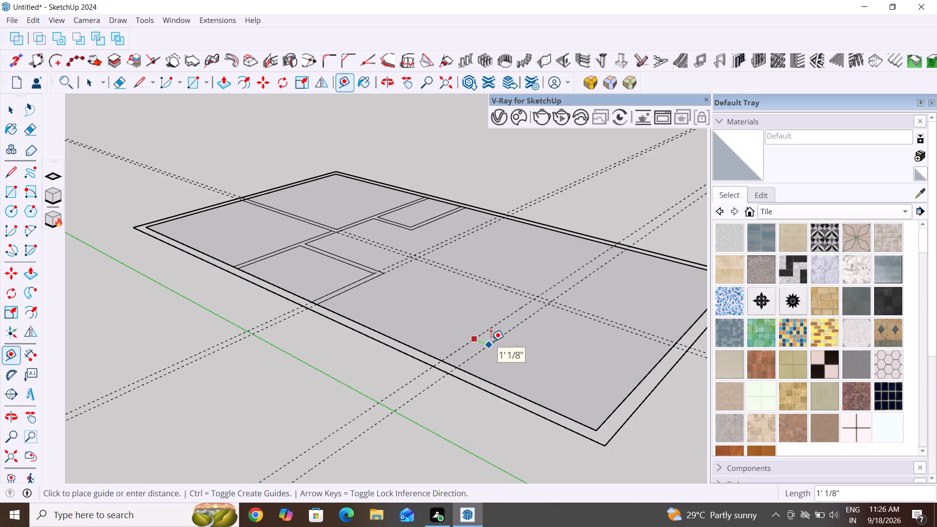
pyautogui.write('6"')
pyautogui.press('Return')
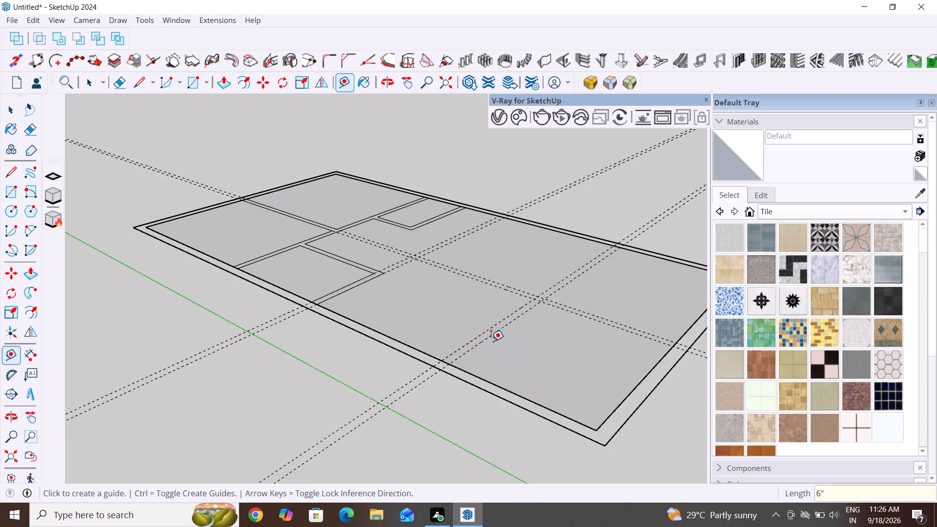
# Draw the new room's inner outline from the small room's outer corner: 3'6" crosswise, 10'1" along the lengthwise guide, and 10' to the long wall.
pyautogui.scroll(-4, 364, 424)
pyautogui.moveTo(560, 395); pyautogui.dragTo(376, 456, button='middle')
pyautogui.moveTo(434, 393); pyautogui.dragTo(434, 391, button='middle')
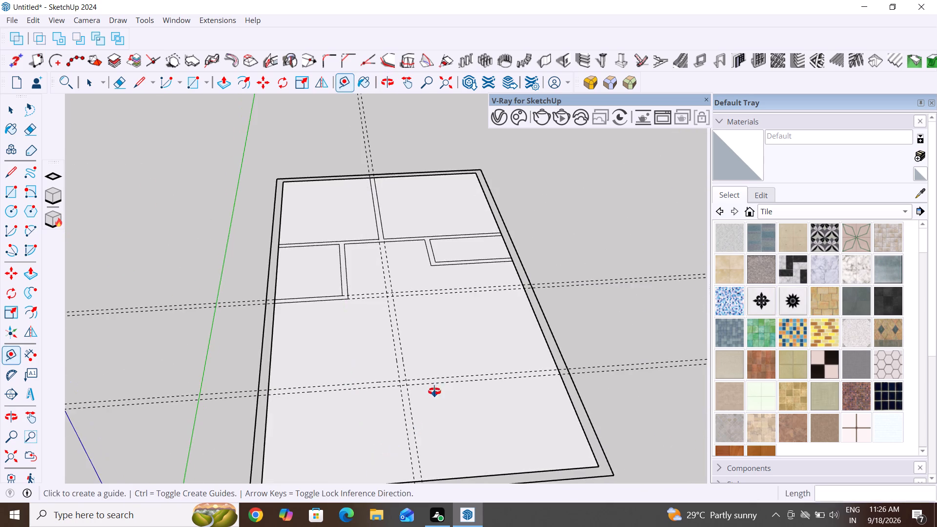
pyautogui.moveTo(434, 391); pyautogui.dragTo(425, 352, button='middle')
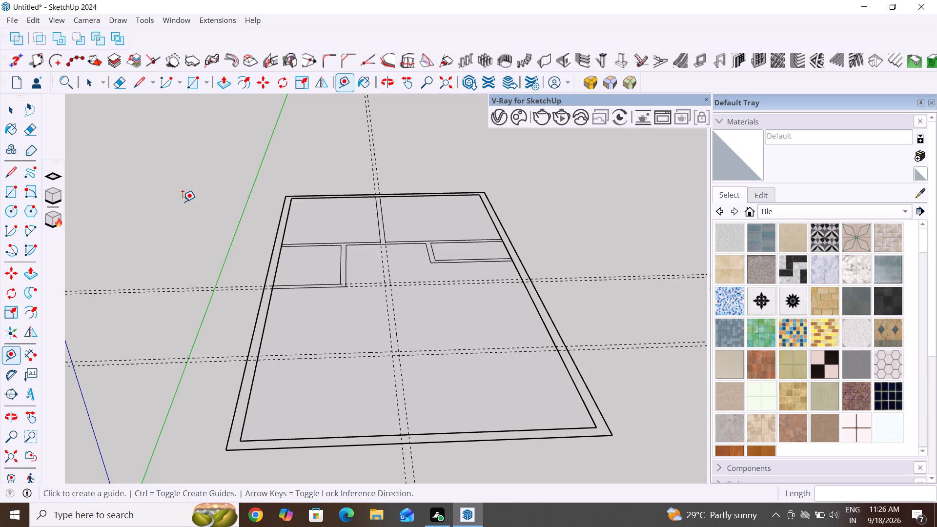
pyautogui.click(21, 101)
pyautogui.click(8, 117)
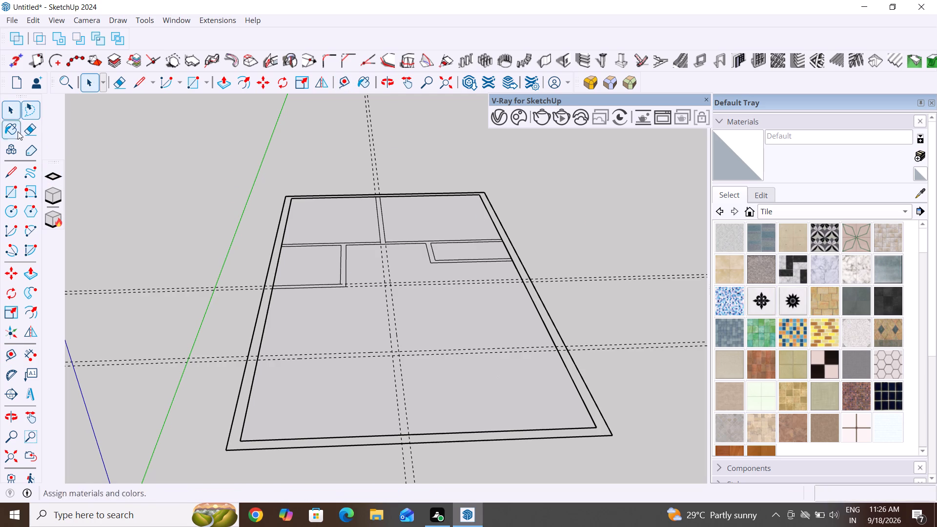
pyautogui.click(17, 169)
pyautogui.scroll(3, 359, 277)
pyautogui.moveTo(370, 291); pyautogui.dragTo(366, 329, button='middle')
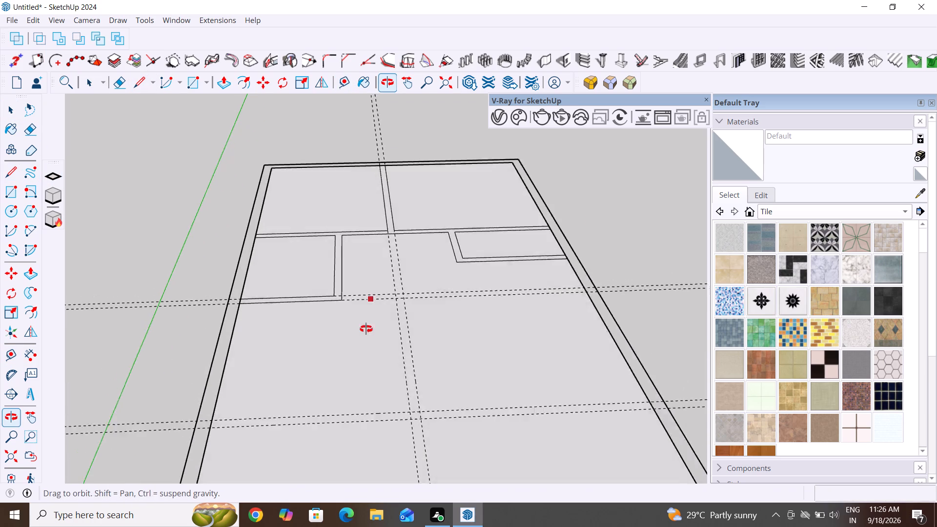
pyautogui.moveTo(366, 329); pyautogui.dragTo(363, 344, button='middle')
pyautogui.scroll(7, 364, 332)
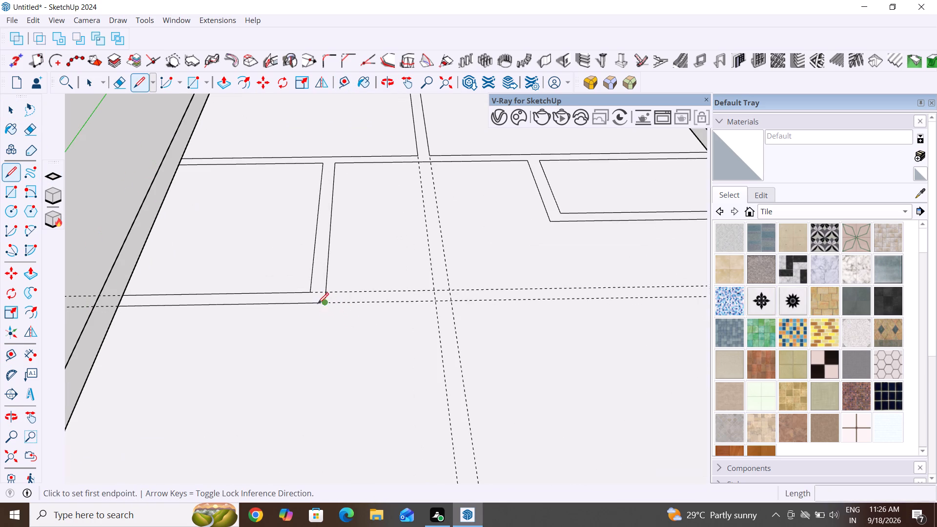
pyautogui.click(326, 303)
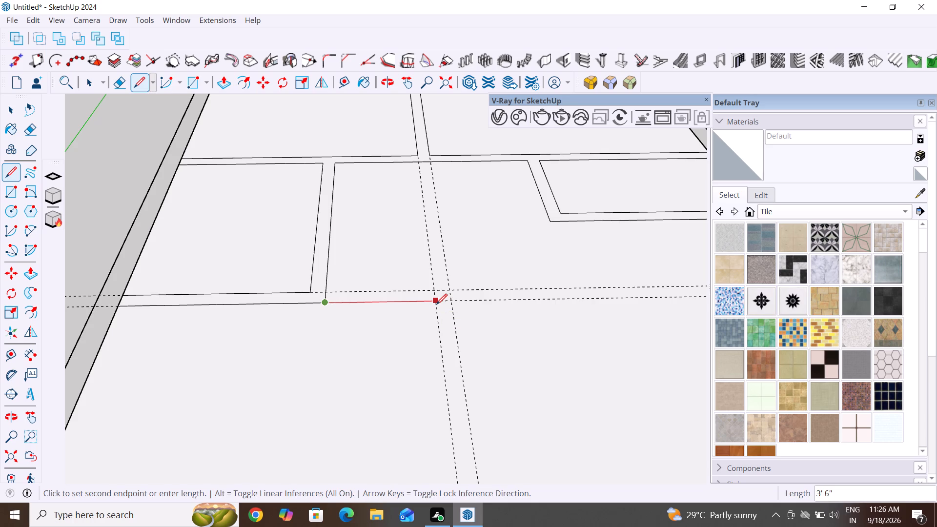
pyautogui.click(436, 304)
pyautogui.scroll(-4, 436, 304)
pyautogui.scroll(-5, 452, 348)
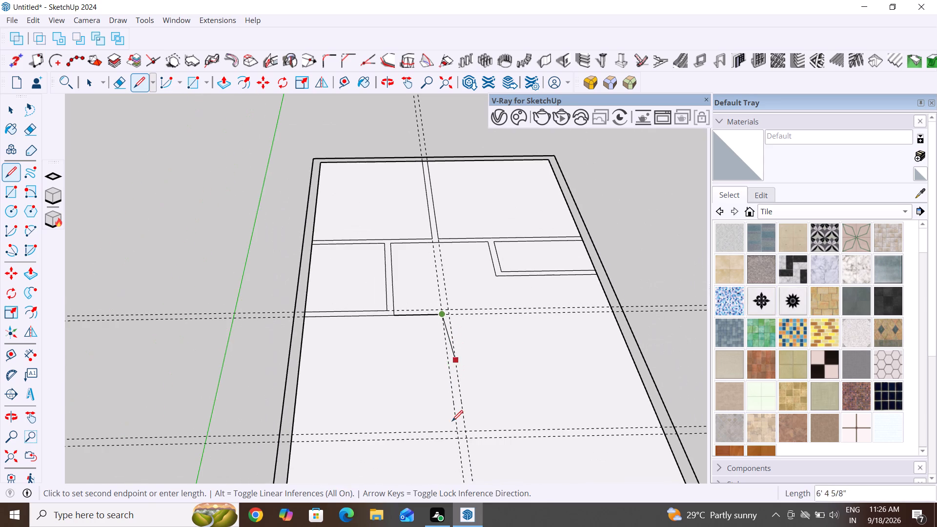
pyautogui.scroll(3, 455, 436)
pyautogui.click(456, 430)
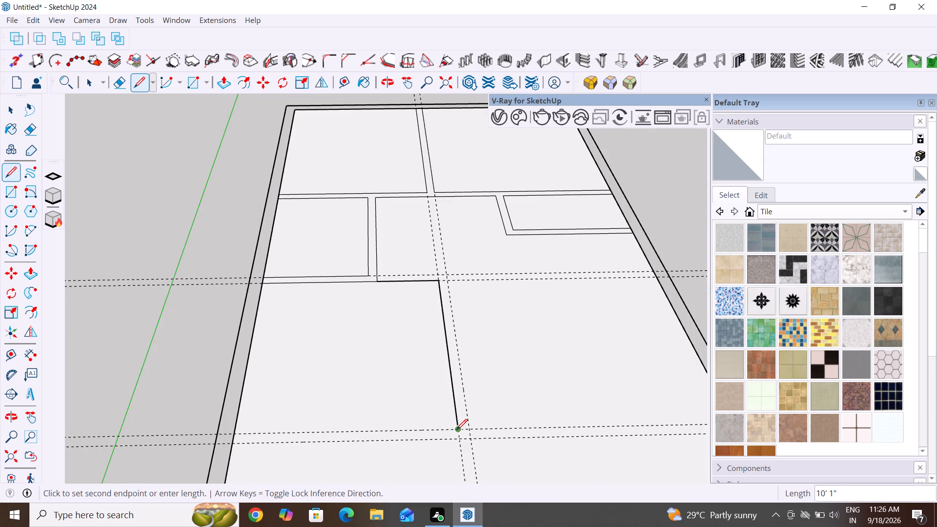
pyautogui.click(233, 431)
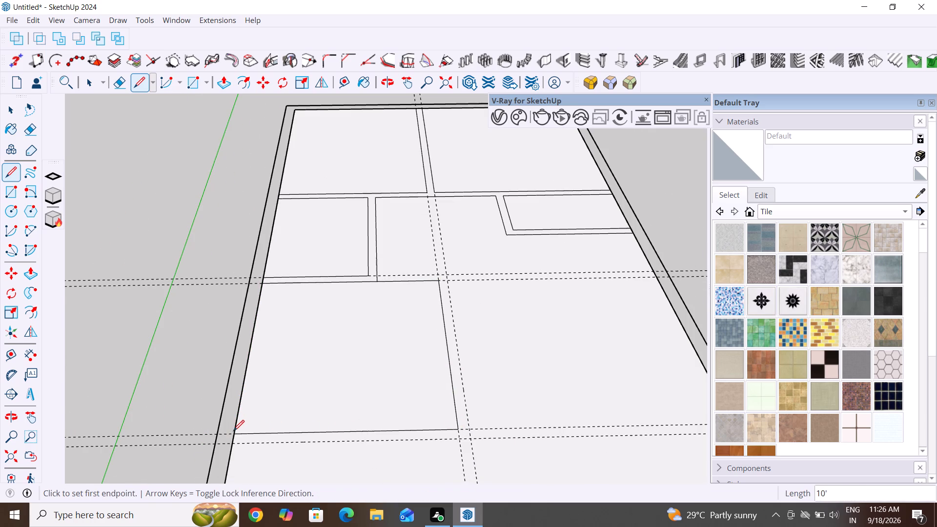
pyautogui.press('Escape')
# Draw the new room's outer partition outline along the 6" offset guides: about 4' crosswise, 11'1" lengthwise, and 10'6" to the long wall.
pyautogui.moveTo(559, 232); pyautogui.dragTo(537, 318, button='middle')
pyautogui.scroll(1, 539, 317)
pyautogui.scroll(2, 384, 317)
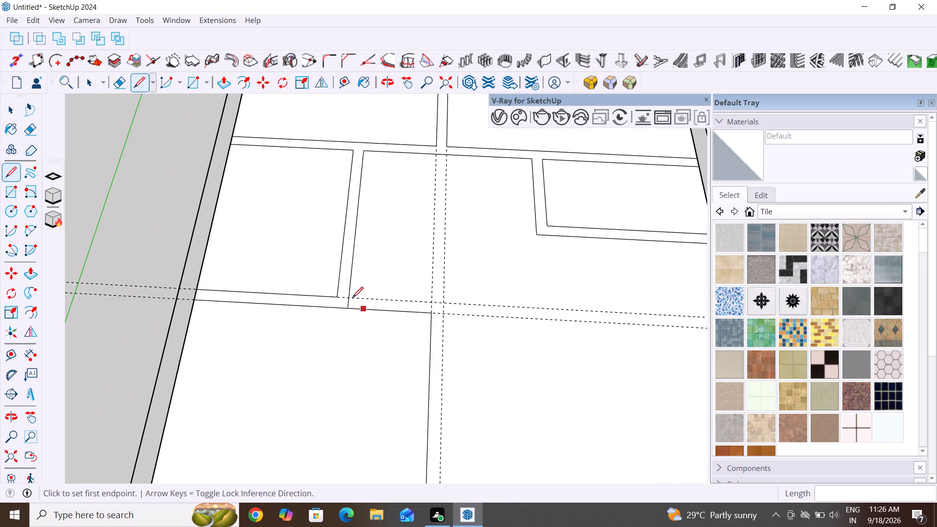
pyautogui.click(348, 298)
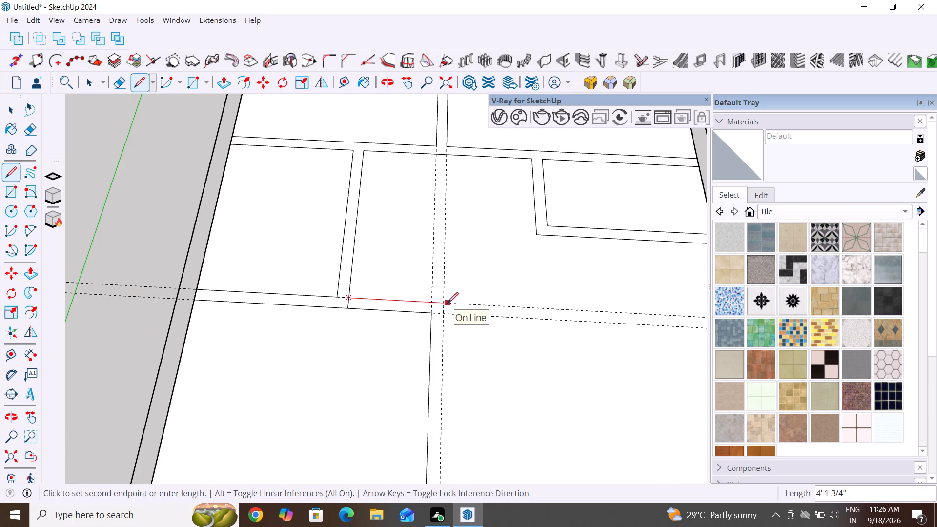
pyautogui.click(444, 303)
pyautogui.scroll(-7, 444, 303)
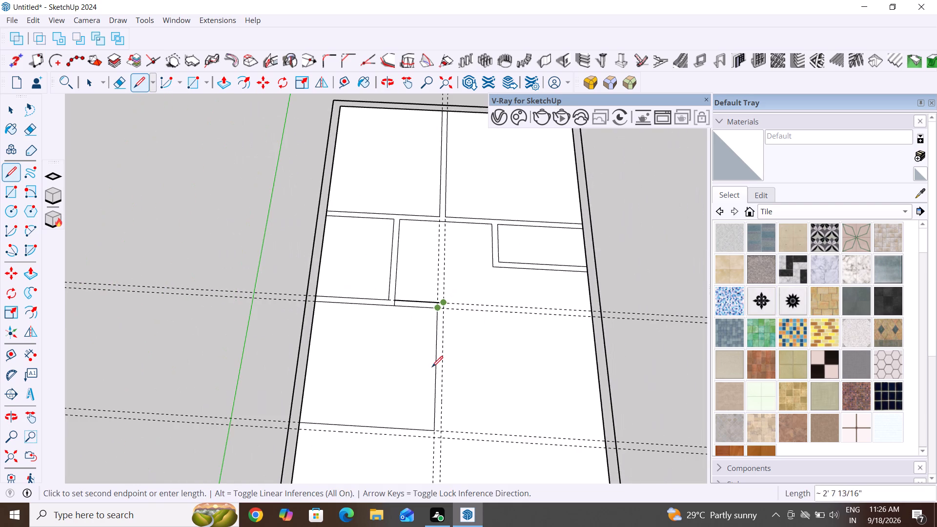
pyautogui.moveTo(432, 367); pyautogui.dragTo(418, 250, button='middle')
pyautogui.moveTo(475, 346); pyautogui.dragTo(358, 323, button='middle')
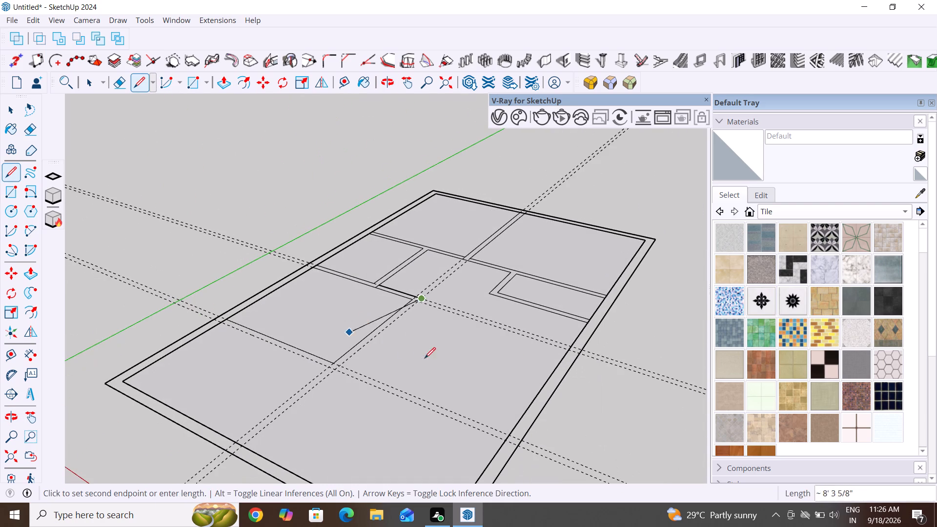
pyautogui.moveTo(541, 352); pyautogui.dragTo(334, 369, button='middle')
pyautogui.scroll(2, 228, 324)
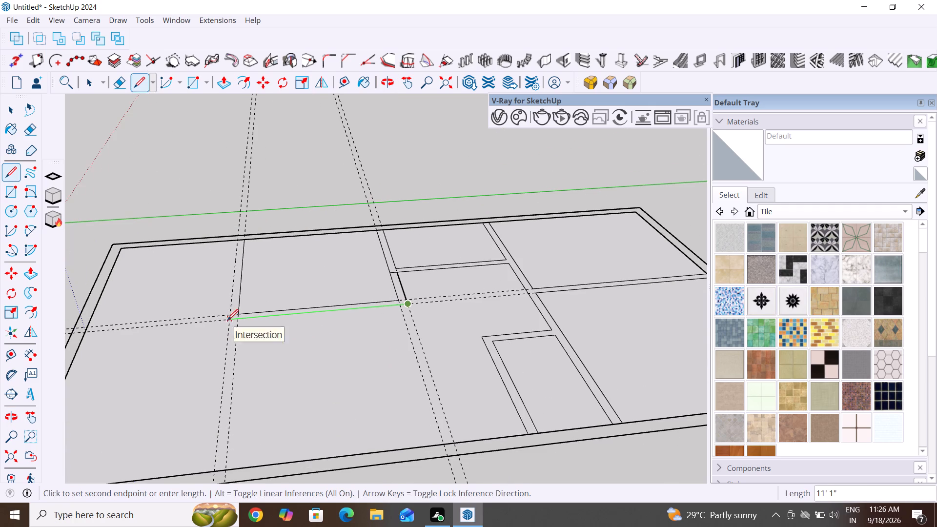
pyautogui.click(227, 320)
pyautogui.scroll(-2, 241, 346)
pyautogui.moveTo(244, 350); pyautogui.dragTo(497, 291, button='middle')
pyautogui.moveTo(272, 356); pyautogui.dragTo(421, 437, button='middle')
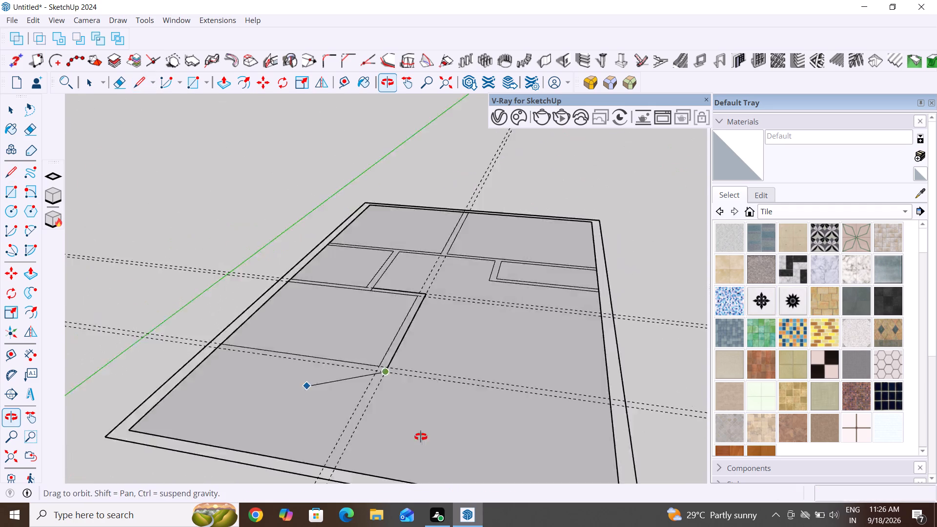
pyautogui.moveTo(421, 437); pyautogui.dragTo(491, 437, button='middle')
pyautogui.scroll(2, 387, 430)
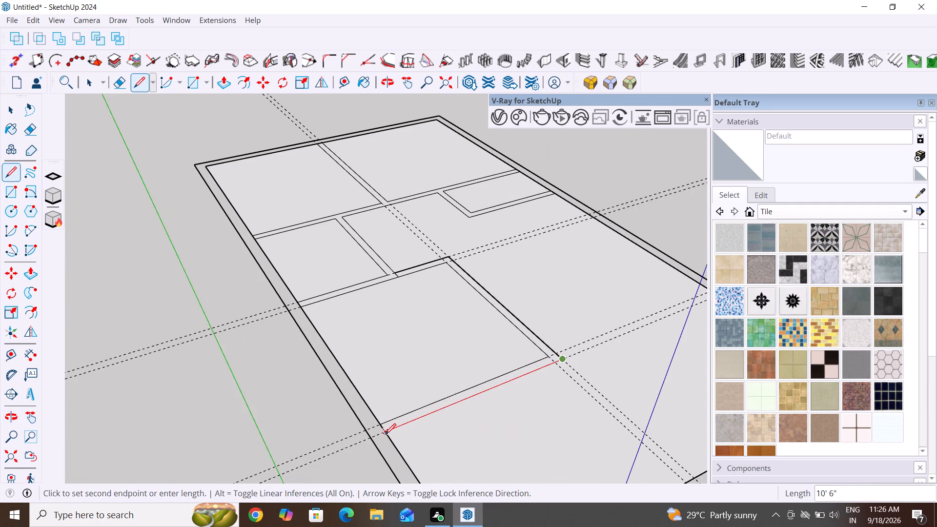
pyautogui.click(385, 434)
pyautogui.press('Escape')
# Continue the room's end partition to the opposite long wall with two parallel 12' lines along the crosswise guides 6" apart.
pyautogui.moveTo(520, 394); pyautogui.dragTo(414, 442, button='middle')
pyautogui.scroll(-4, 437, 399)
pyautogui.scroll(-3, 398, 383)
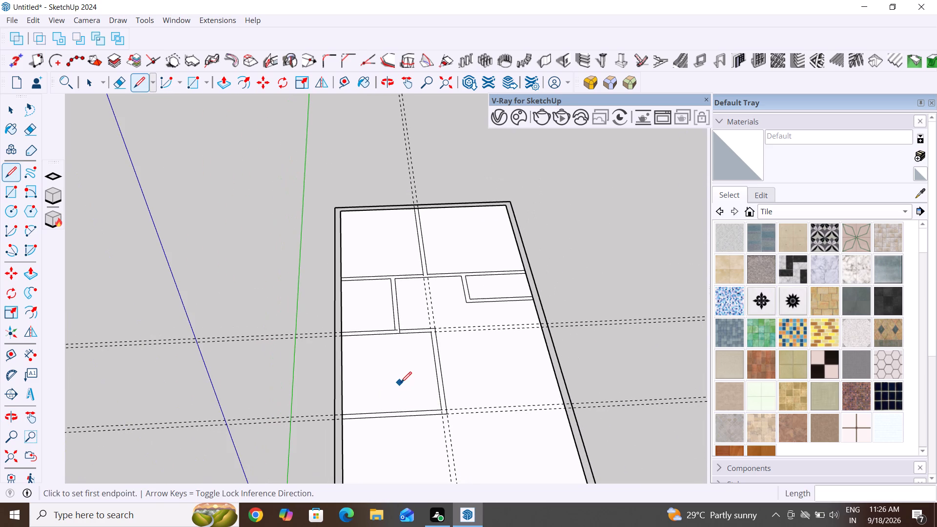
pyautogui.scroll(-5, 427, 348)
pyautogui.scroll(3, 465, 448)
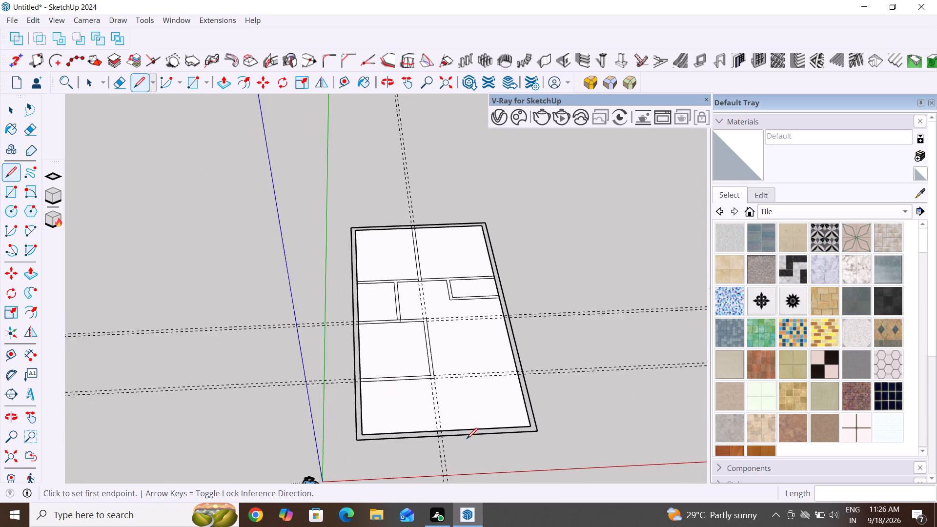
pyautogui.scroll(1, 467, 439)
pyautogui.scroll(7, 446, 365)
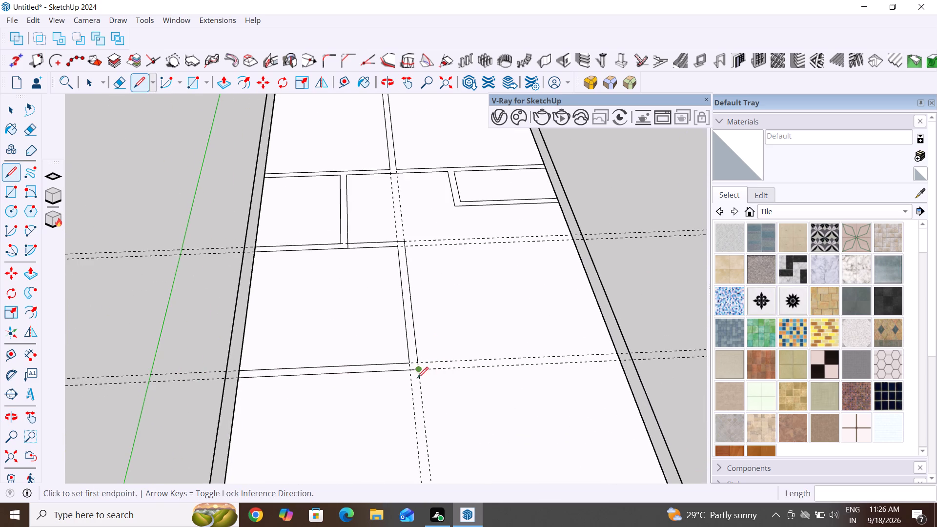
pyautogui.click(419, 372)
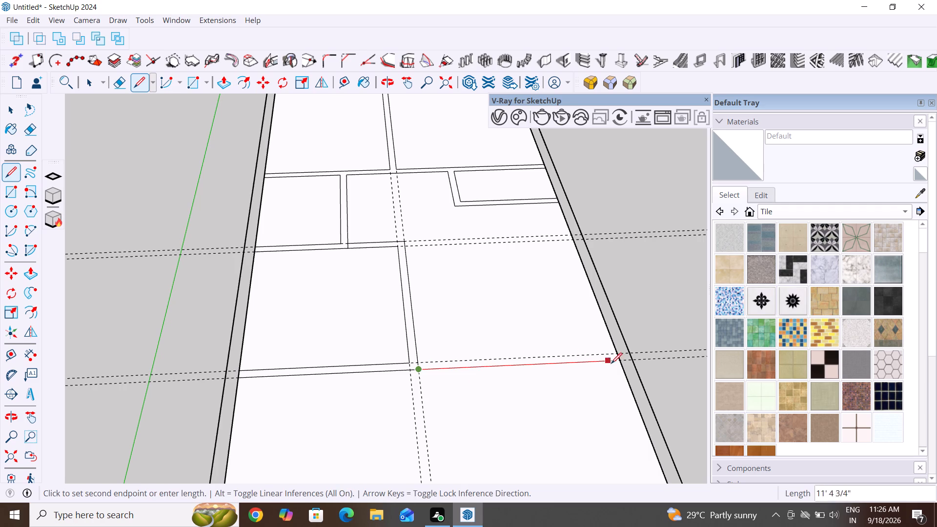
pyautogui.click(621, 363)
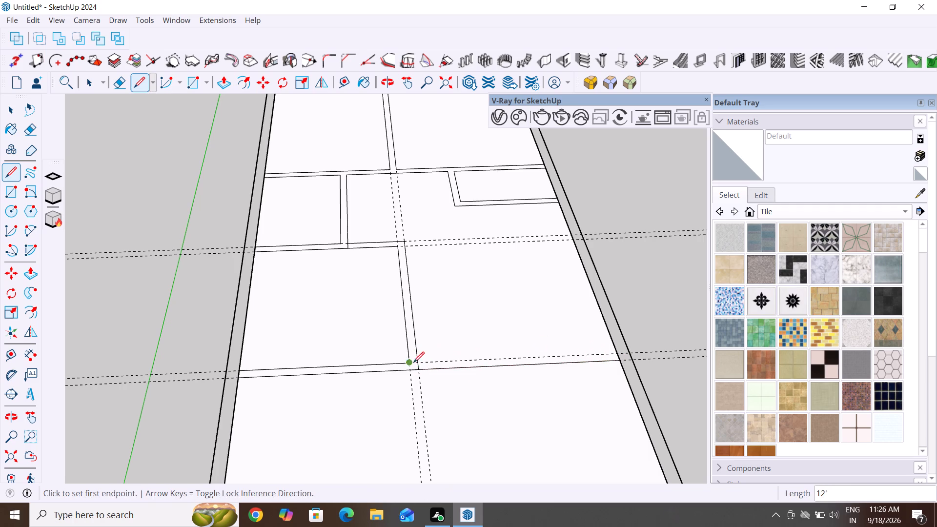
pyautogui.click(417, 363)
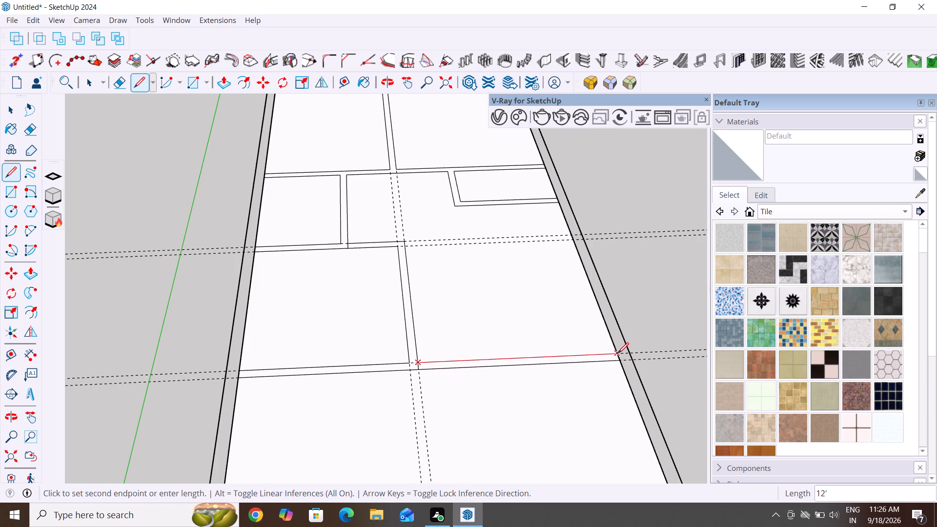
pyautogui.click(617, 353)
pyautogui.scroll(-5, 348, 305)
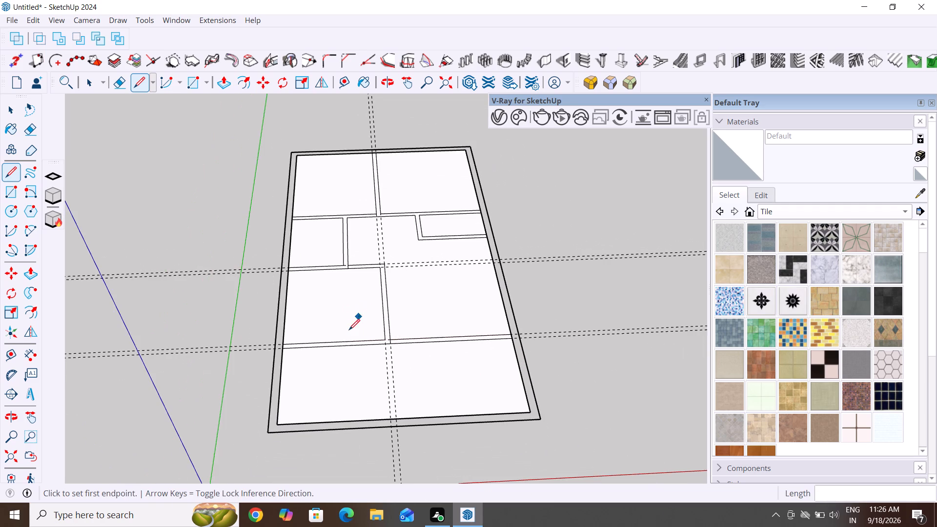
pyautogui.press('Escape')
pyautogui.press('Escape')
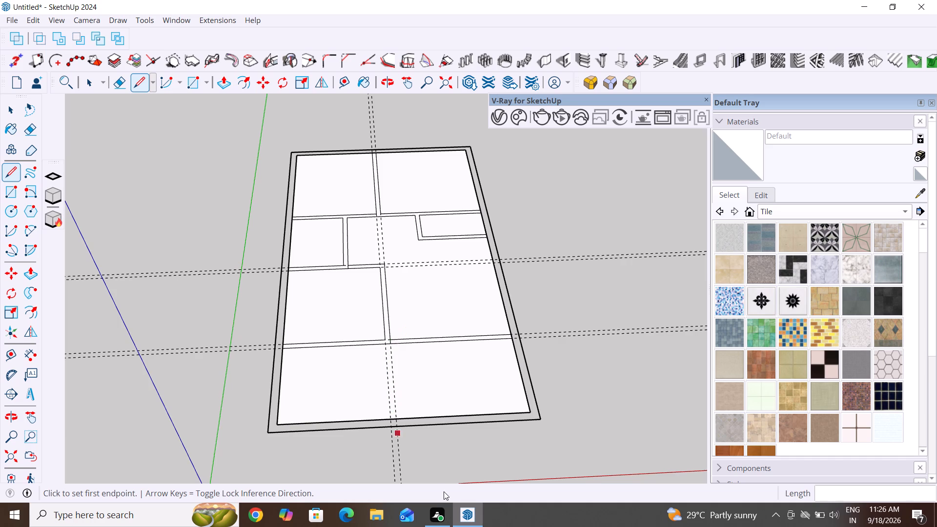
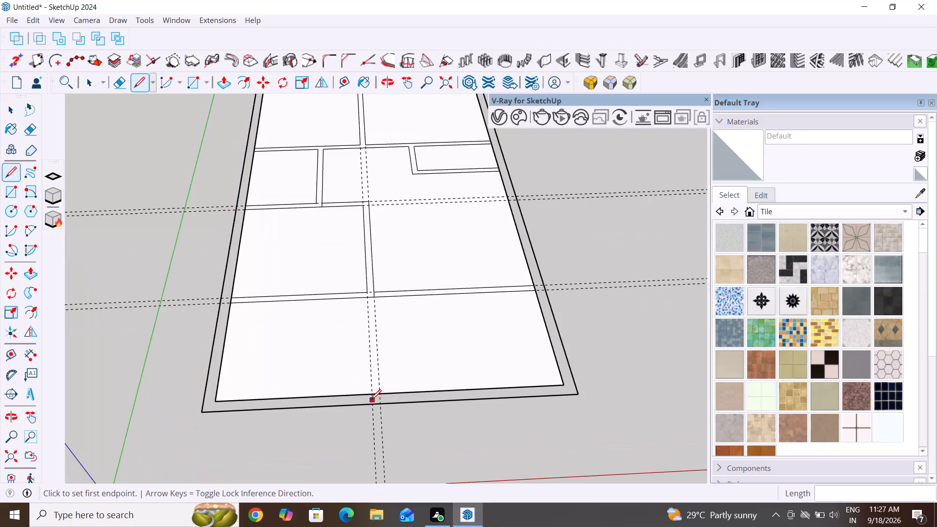
# Draw two parallel 8'5" partition lines along the lengthwise guides, joining the end wall to the crosswise partition.
pyautogui.click(371, 395)
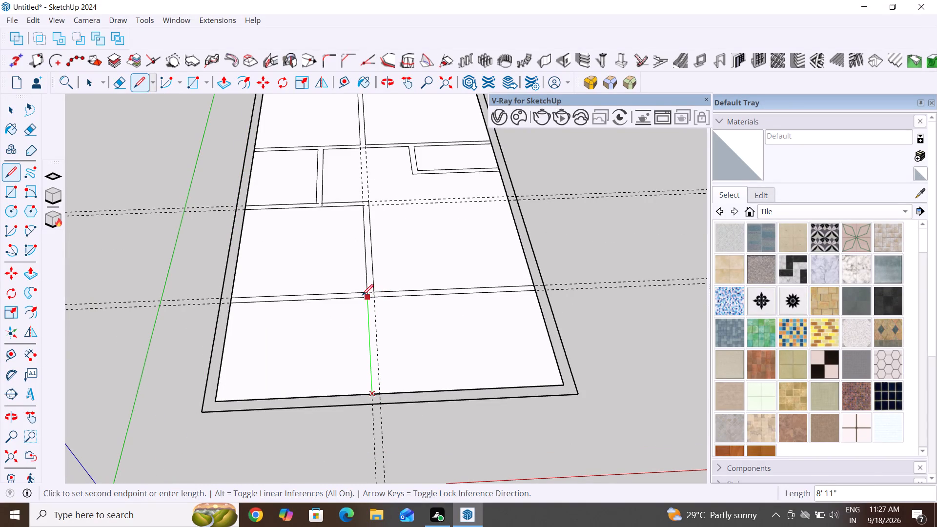
pyautogui.scroll(11, 362, 295)
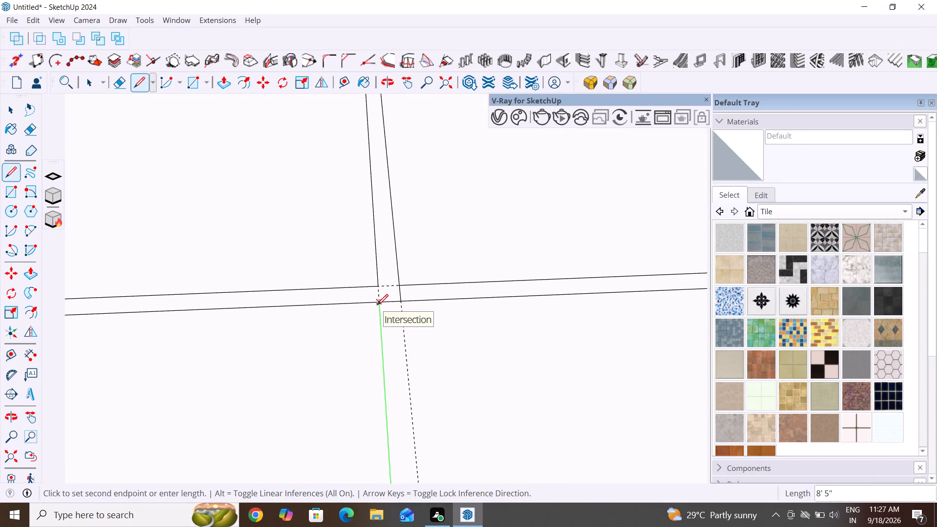
pyautogui.click(377, 305)
pyautogui.click(403, 303)
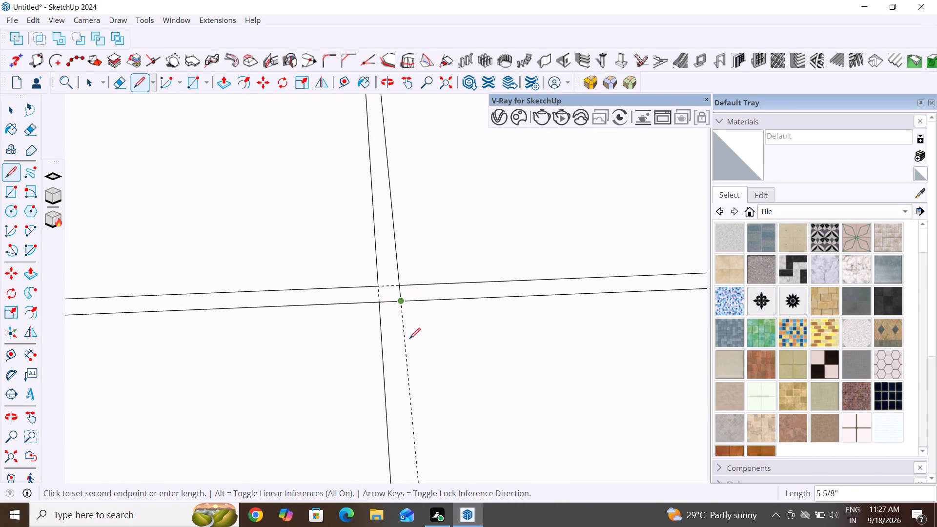
pyautogui.scroll(-16, 411, 367)
pyautogui.scroll(3, 411, 429)
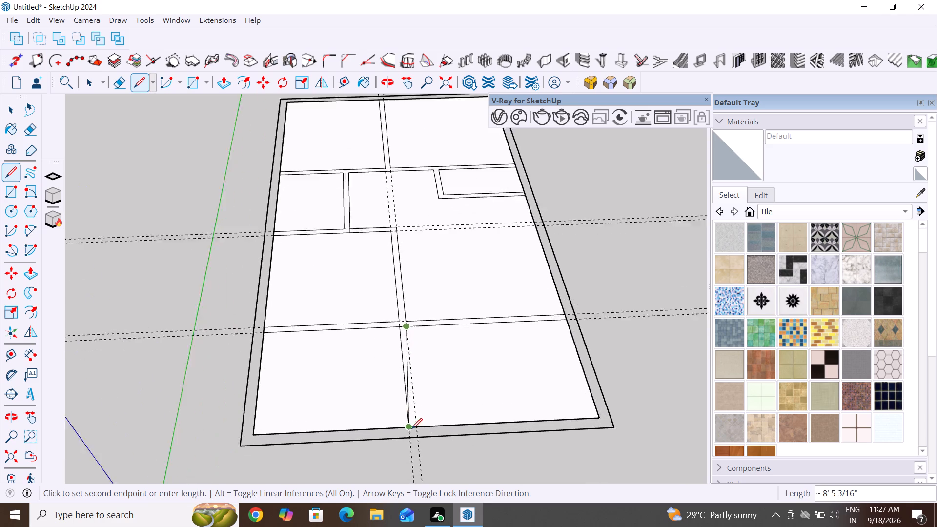
pyautogui.scroll(7, 411, 429)
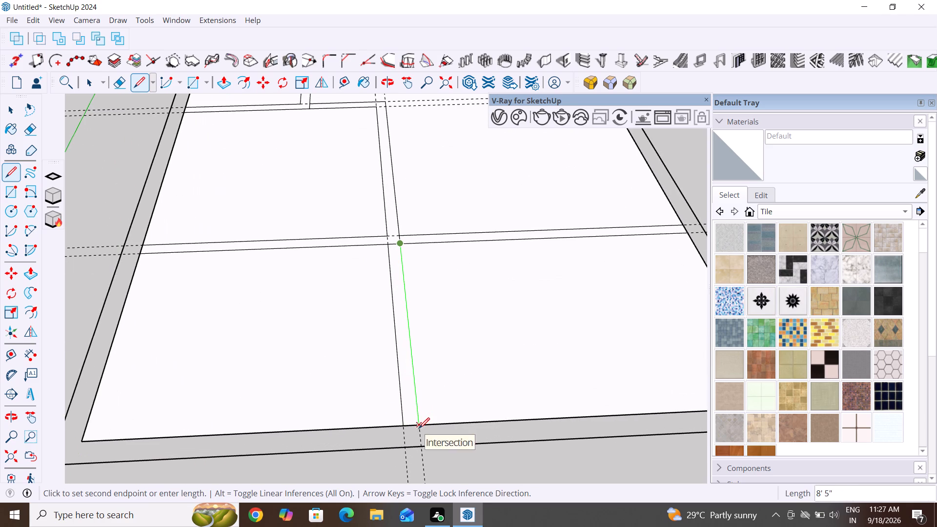
pyautogui.click(419, 428)
pyautogui.press('Escape')
pyautogui.press('Escape')
pyautogui.press('Escape')
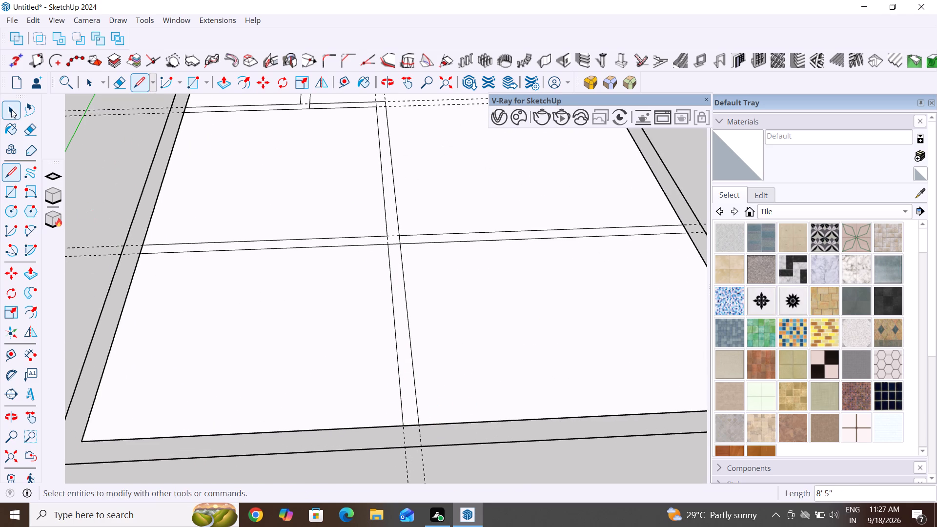
# Delete the floor faces of the two end rooms and of the two spaces on the other side of the crosswise partition.
pyautogui.click(12, 109)
pyautogui.click(299, 348)
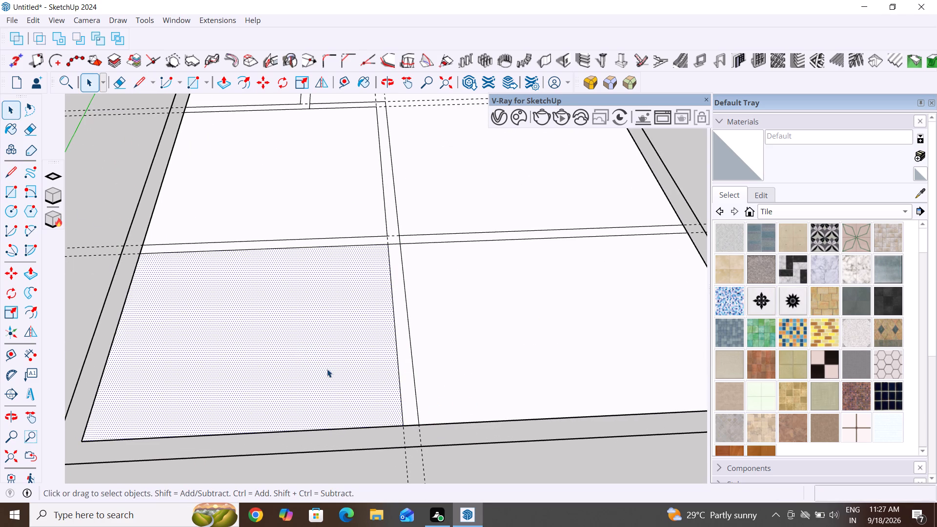
pyautogui.press('Delete')
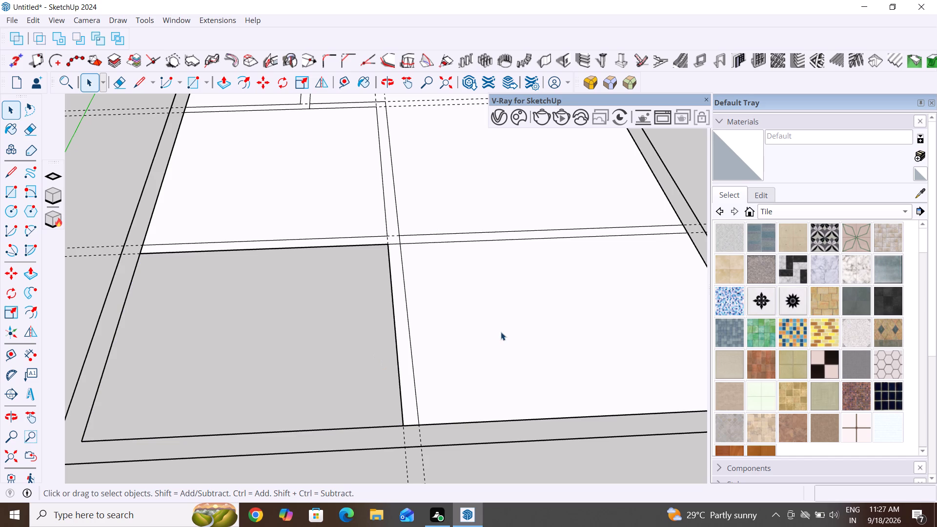
pyautogui.click(507, 328)
pyautogui.press('Delete')
pyautogui.moveTo(467, 295); pyautogui.dragTo(443, 436, button='middle')
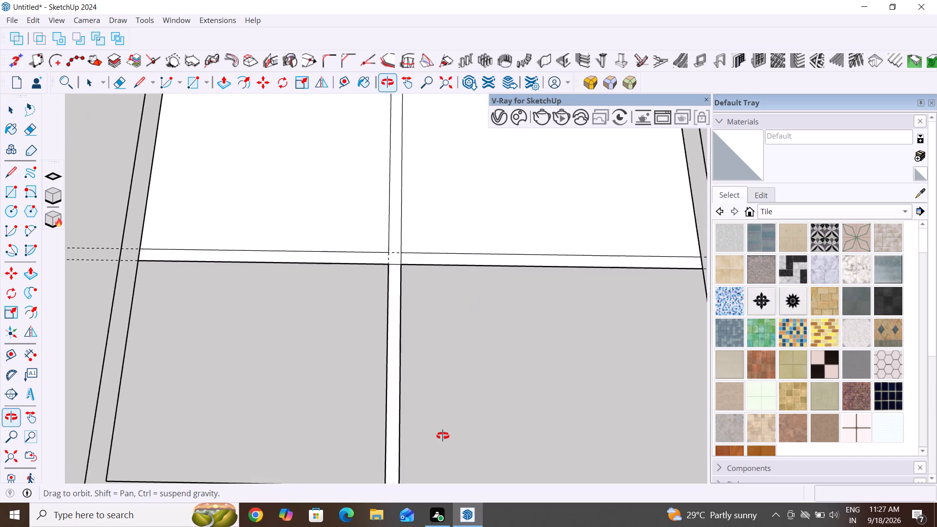
pyautogui.moveTo(443, 436); pyautogui.dragTo(444, 438, button='middle')
pyautogui.scroll(-3, 426, 395)
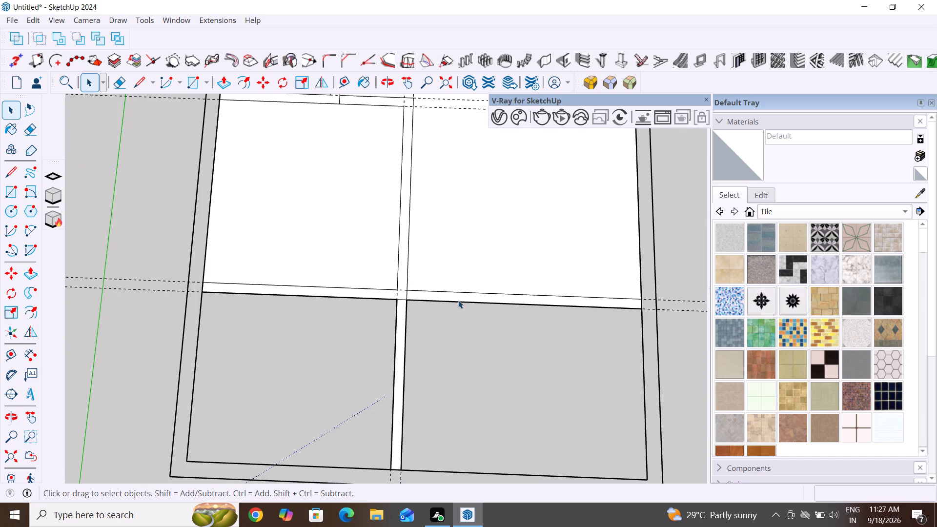
pyautogui.click(458, 263)
pyautogui.press('Delete')
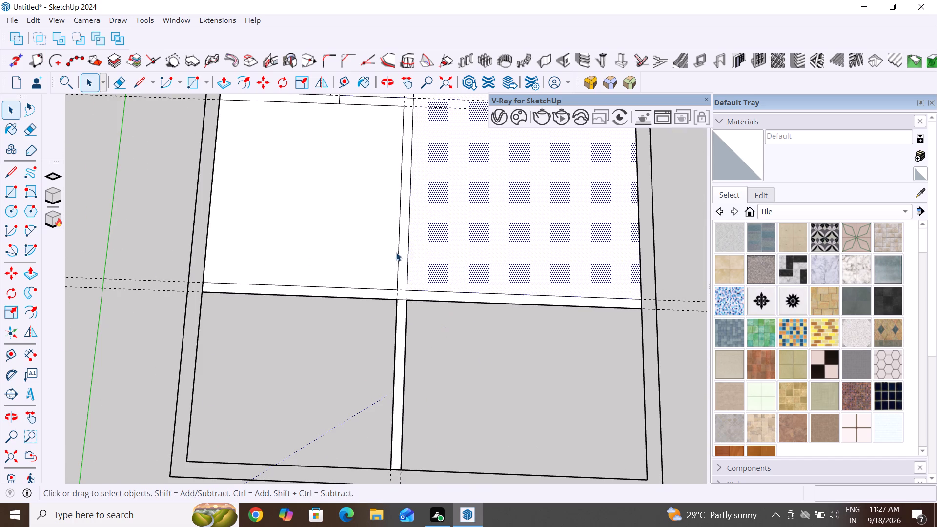
pyautogui.click(373, 250)
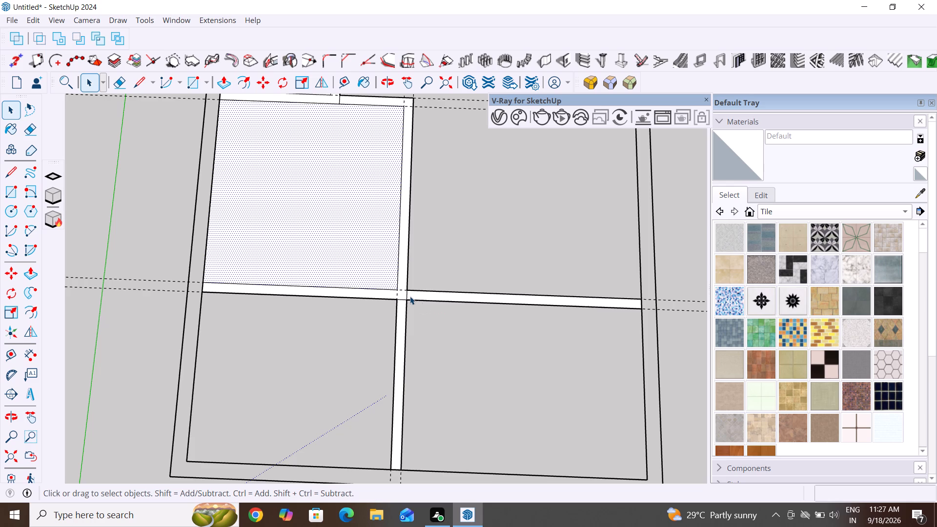
pyautogui.press('Delete')
# Delete the faces filling the partition strips that meet at the junction of these four spaces.
pyautogui.click(406, 295)
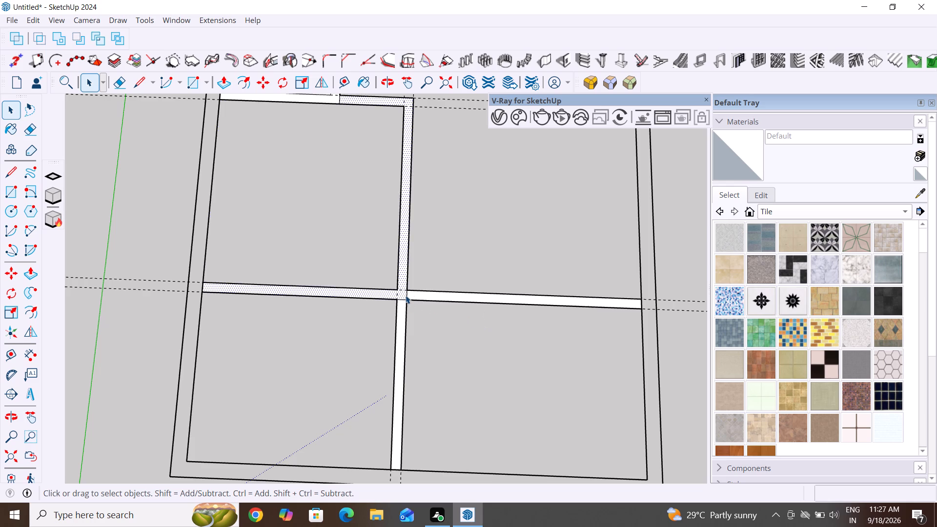
pyautogui.press('Delete')
pyautogui.click(420, 297)
pyautogui.press('Delete')
pyautogui.click(403, 316)
pyautogui.press('Delete')
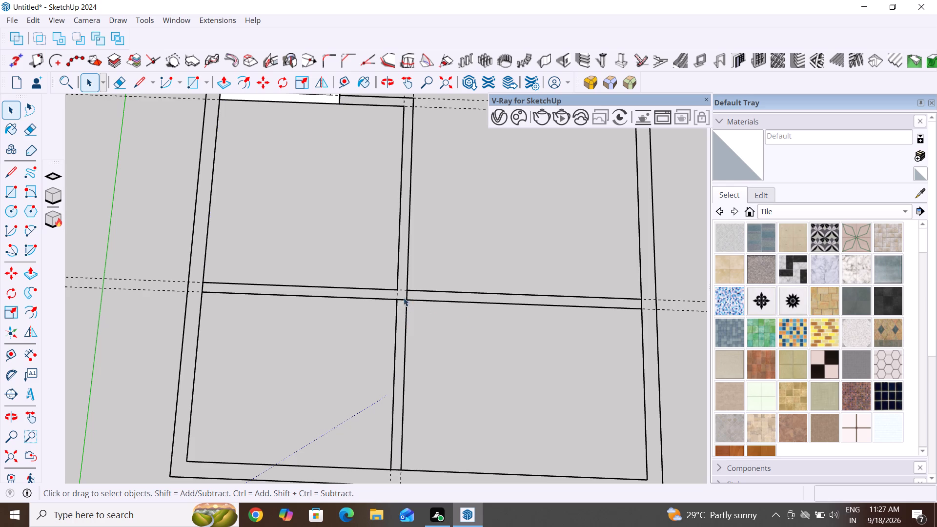
# Delete all the remaining crosswise and lengthwise construction guides across the floor plan.
pyautogui.scroll(8, 402, 290)
pyautogui.click(406, 289)
pyautogui.click(406, 290)
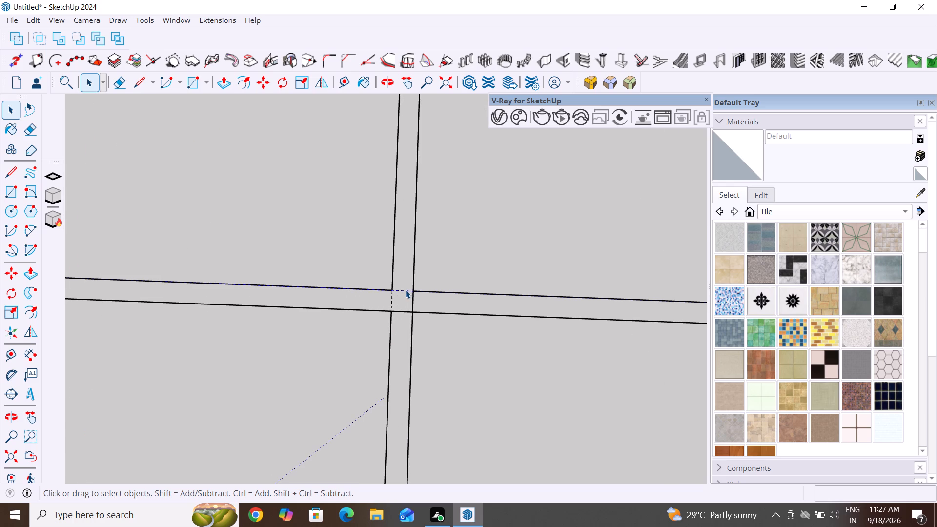
pyautogui.press('Delete')
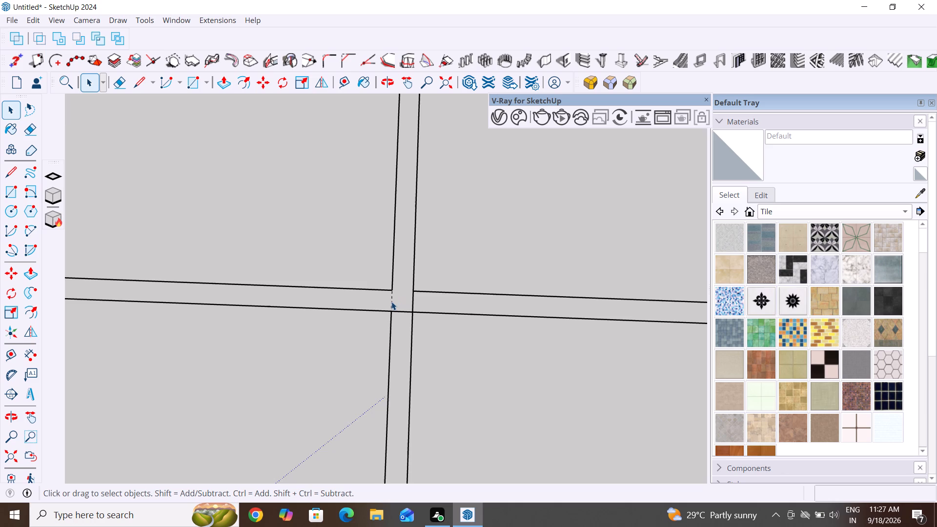
pyautogui.click(391, 302)
pyautogui.press('Delete')
pyautogui.scroll(-17, 395, 299)
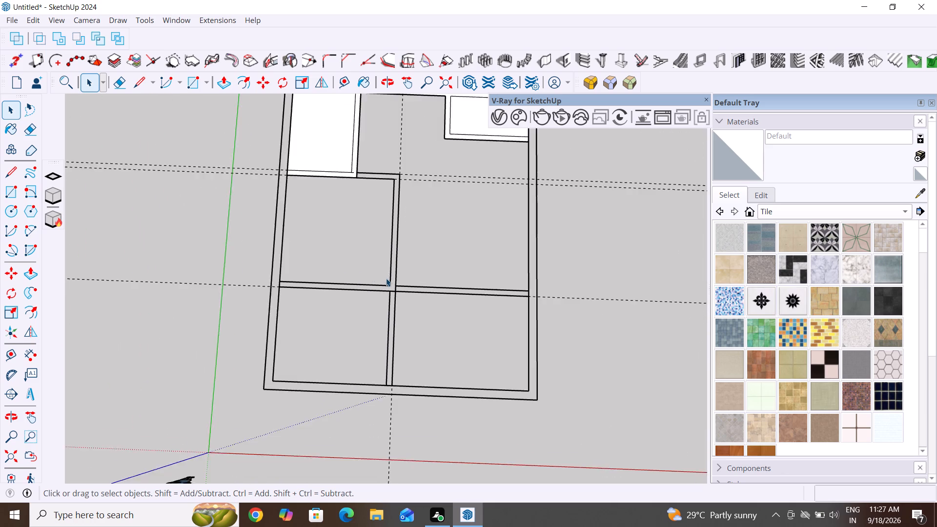
pyautogui.scroll(-4, 386, 278)
pyautogui.moveTo(449, 204); pyautogui.dragTo(444, 227)
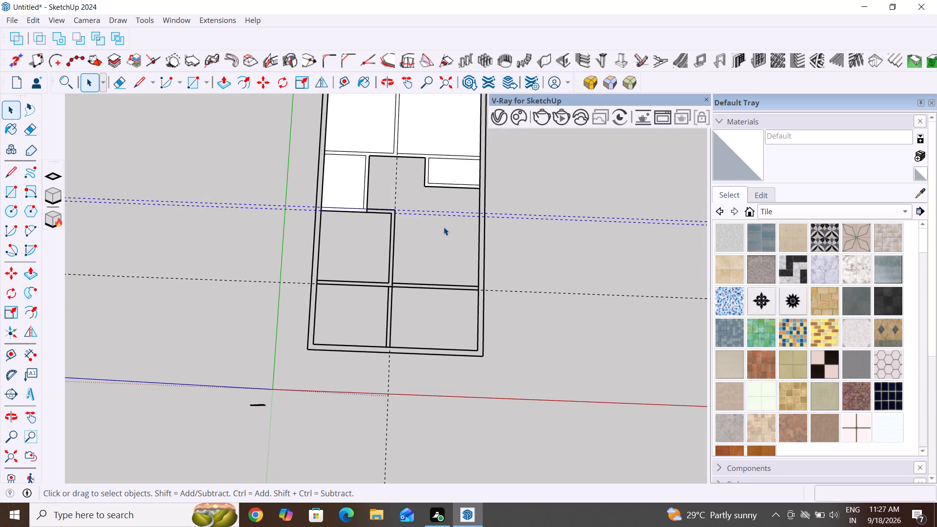
pyautogui.press('Delete')
pyautogui.moveTo(559, 251); pyautogui.dragTo(519, 339)
pyautogui.press('Delete')
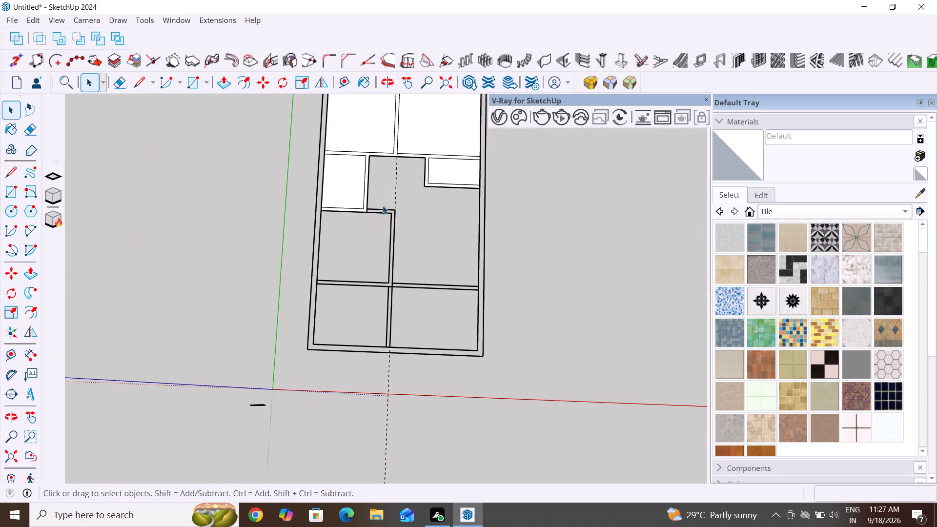
pyautogui.moveTo(401, 173); pyautogui.dragTo(374, 204)
pyautogui.press('Delete')
# Erase the leftover edge segments crossing the partition strips at the small room's corner and at the four-way partition junction.
pyautogui.scroll(5, 359, 210)
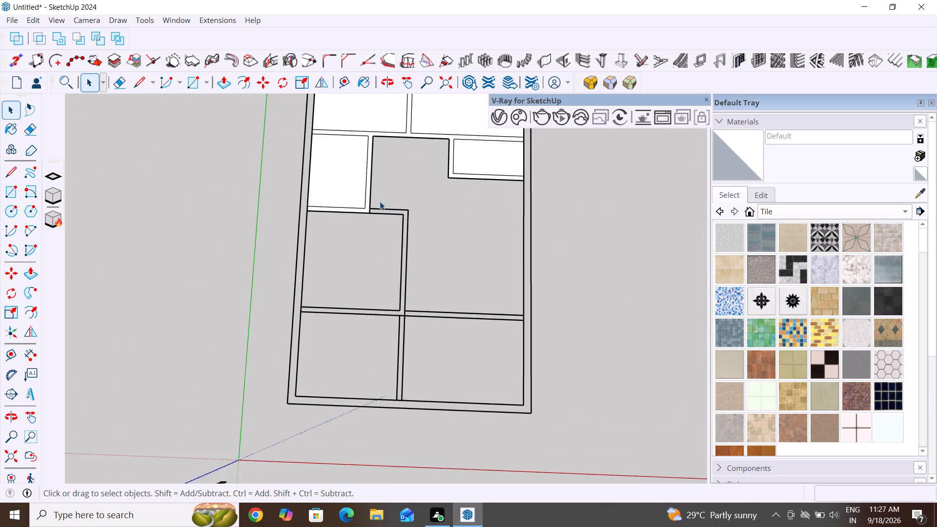
pyautogui.scroll(7, 380, 202)
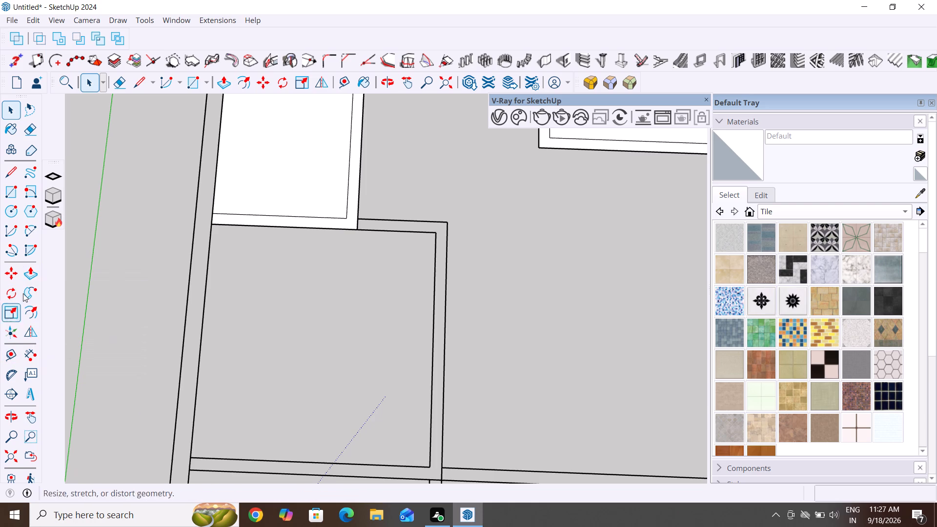
pyautogui.click(115, 89)
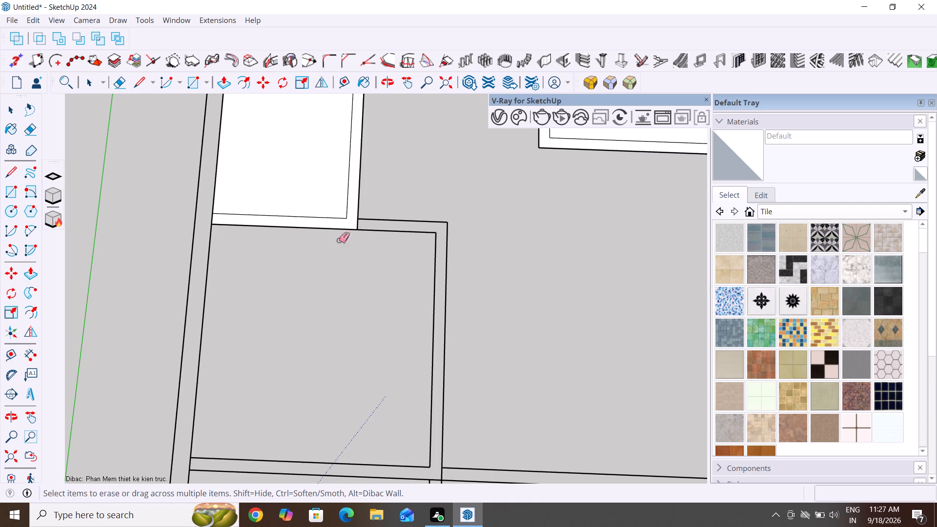
pyautogui.scroll(4, 346, 244)
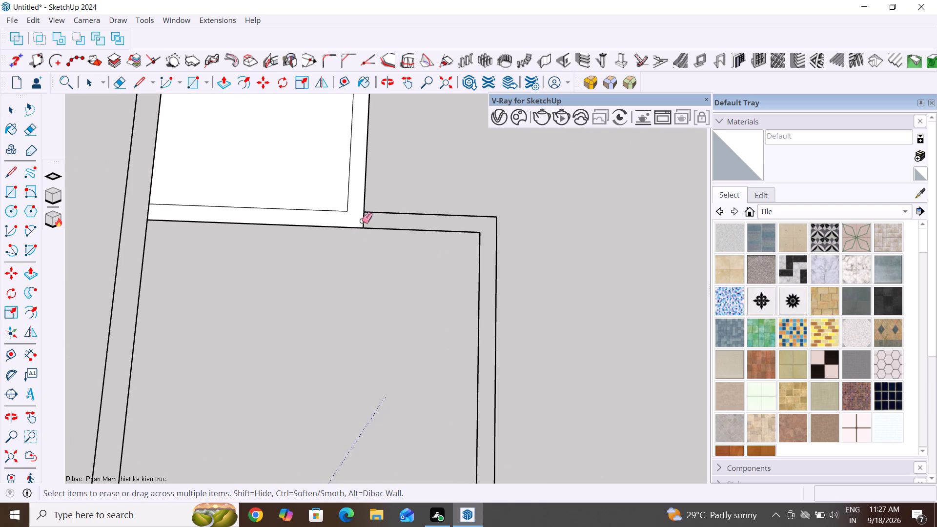
pyautogui.click(364, 221)
pyautogui.scroll(-7, 368, 230)
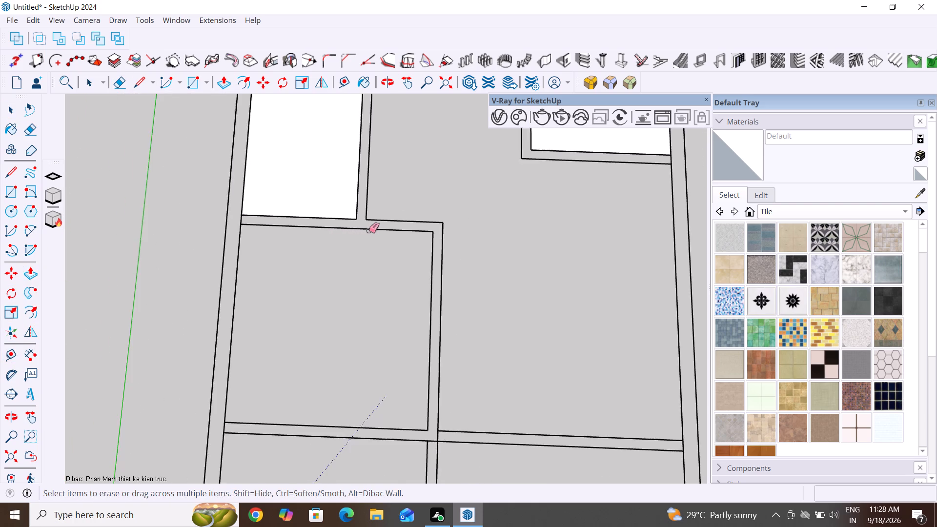
pyautogui.scroll(-3, 368, 230)
pyautogui.scroll(8, 412, 382)
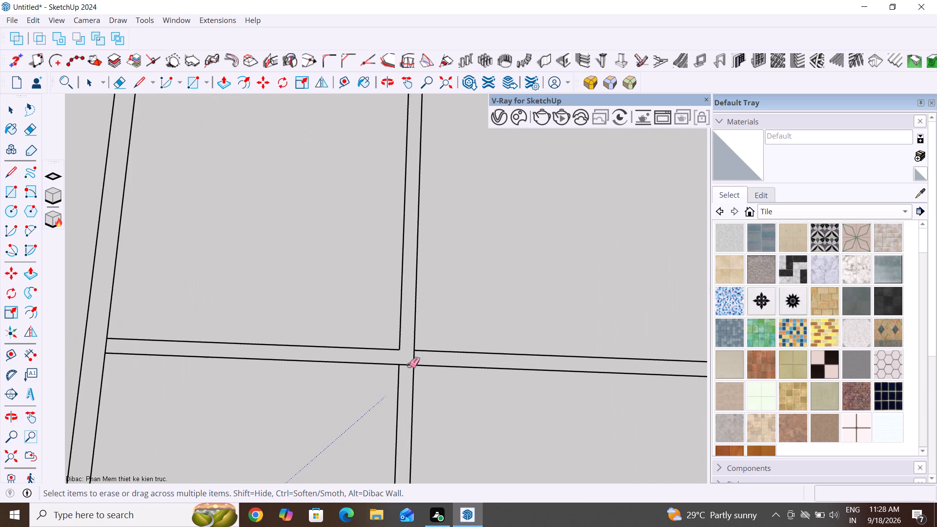
pyautogui.click(409, 365)
pyautogui.click(413, 356)
# Erase the short edge segments where the end rooms' partitions meet the end wall and both long outer walls.
pyautogui.scroll(-12, 390, 404)
pyautogui.scroll(-4, 363, 332)
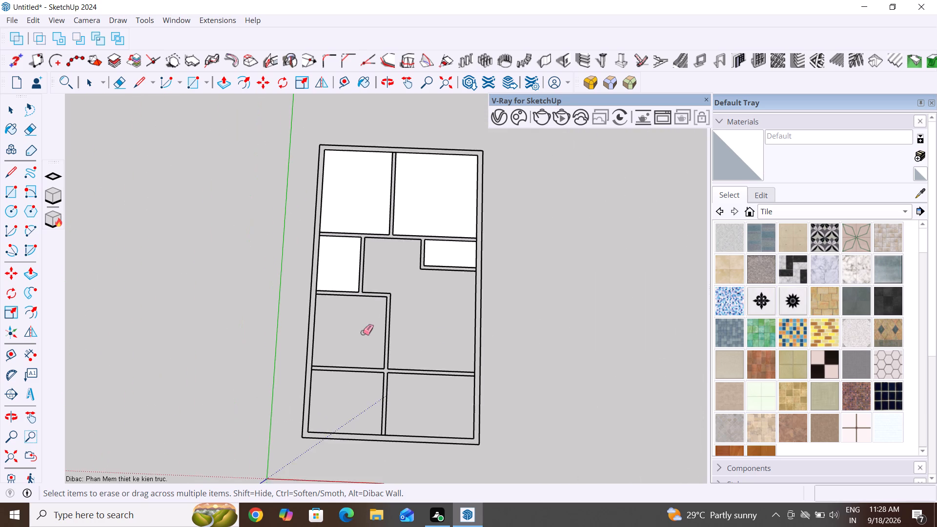
pyautogui.moveTo(349, 347); pyautogui.dragTo(389, 332, button='middle')
pyautogui.press('Escape')
pyautogui.press('Escape')
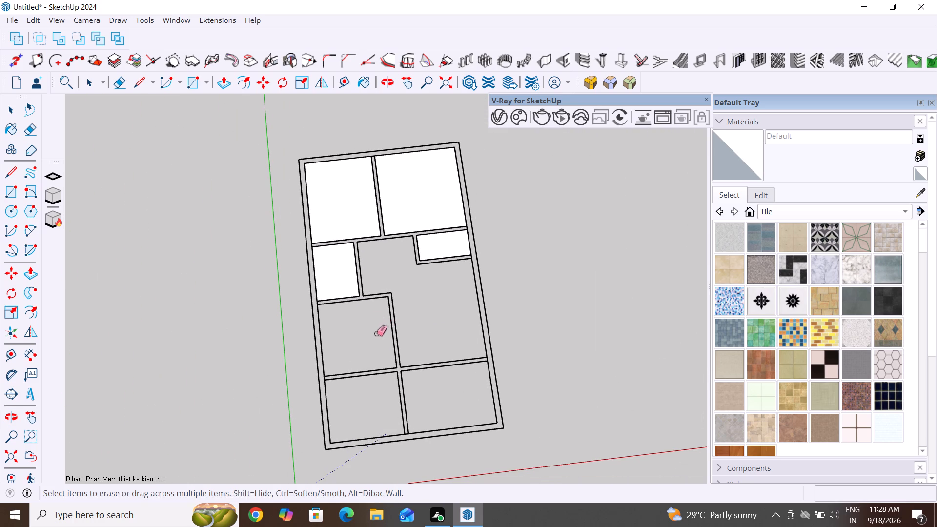
pyautogui.scroll(13, 417, 452)
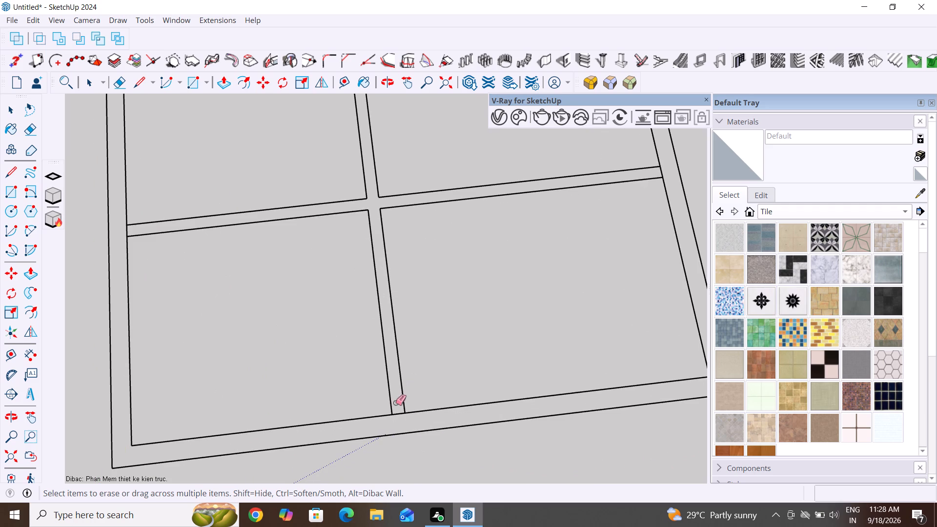
pyautogui.click(398, 413)
pyautogui.scroll(-6, 354, 450)
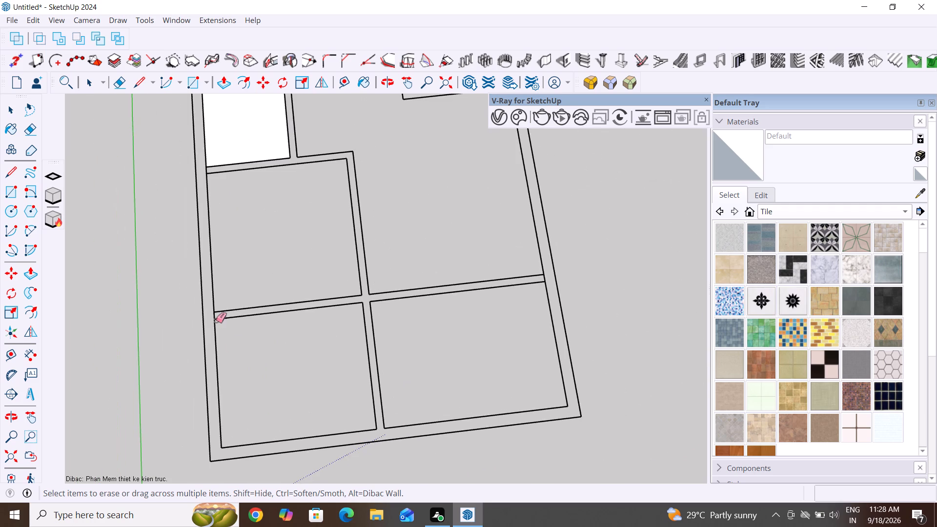
pyautogui.scroll(5, 216, 319)
pyautogui.click(215, 312)
pyautogui.scroll(-6, 215, 312)
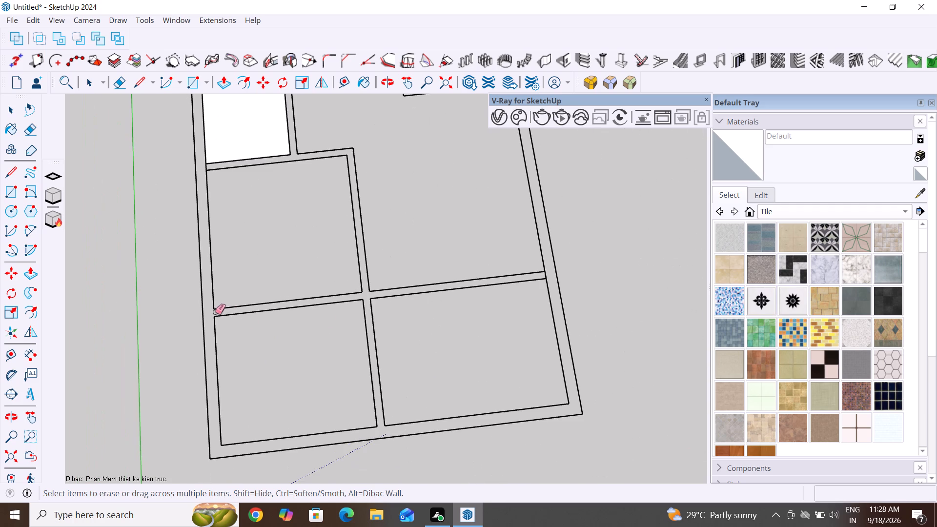
pyautogui.click(548, 273)
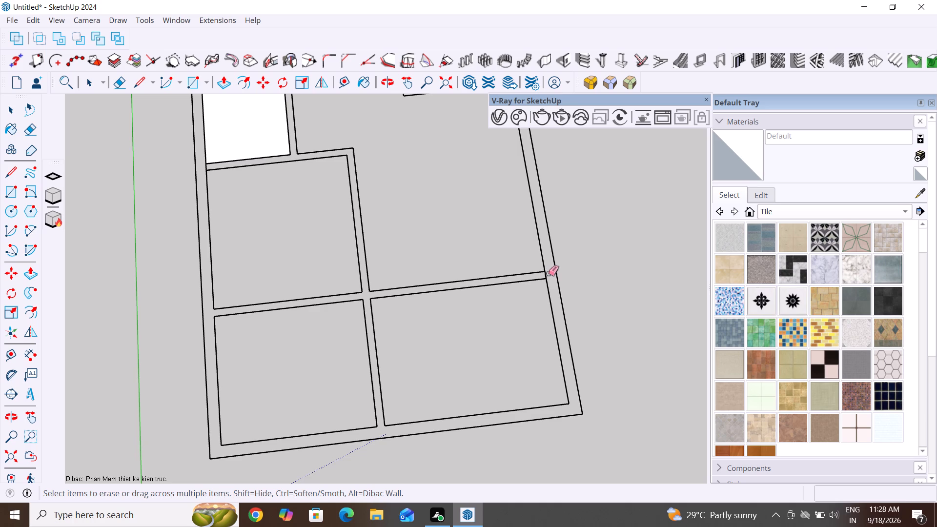
pyautogui.click(547, 274)
# Erase the short edge segments where both partitions of the smallest room meet the long outer wall.
pyautogui.scroll(-17, 499, 342)
pyautogui.scroll(5, 454, 225)
pyautogui.scroll(1, 513, 348)
pyautogui.moveTo(502, 357); pyautogui.dragTo(478, 364, button='middle')
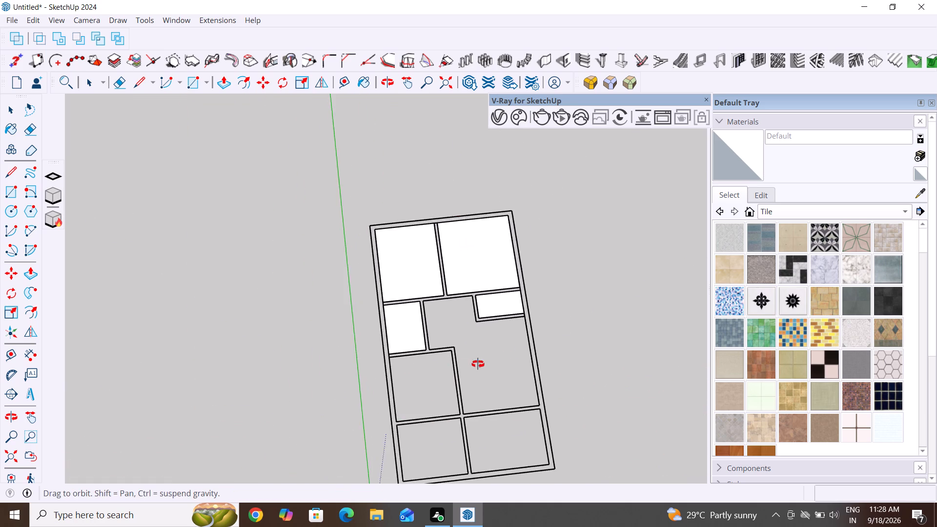
pyautogui.moveTo(478, 364); pyautogui.dragTo(328, 330, button='middle')
pyautogui.scroll(4, 444, 289)
pyautogui.moveTo(477, 394); pyautogui.dragTo(462, 344, button='middle')
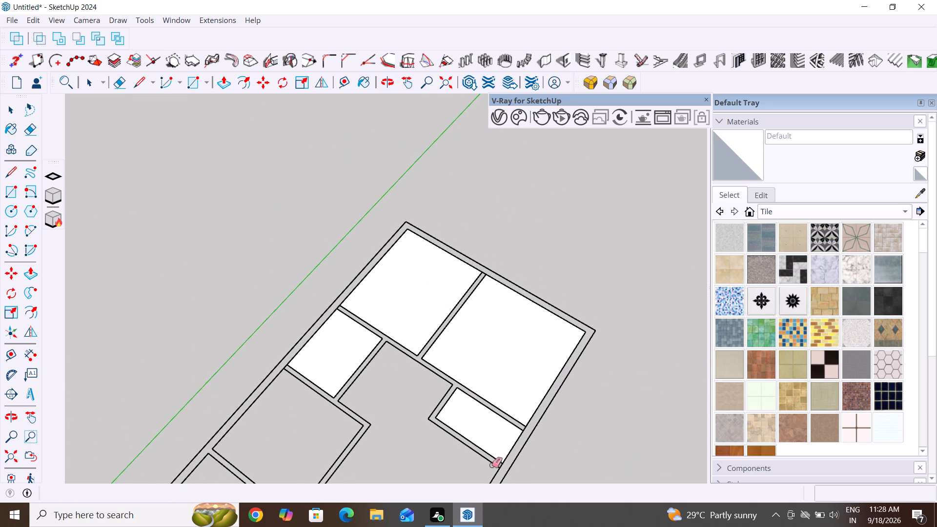
pyautogui.moveTo(499, 470); pyautogui.dragTo(453, 318, button='middle')
pyautogui.scroll(1, 464, 436)
pyautogui.scroll(-4, 465, 432)
pyautogui.scroll(8, 500, 476)
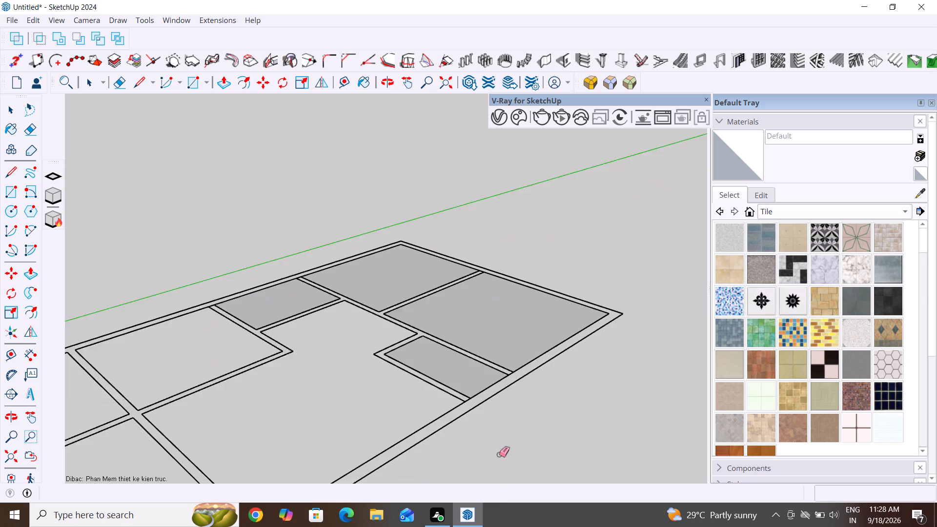
pyautogui.scroll(3, 499, 454)
pyautogui.click(452, 371)
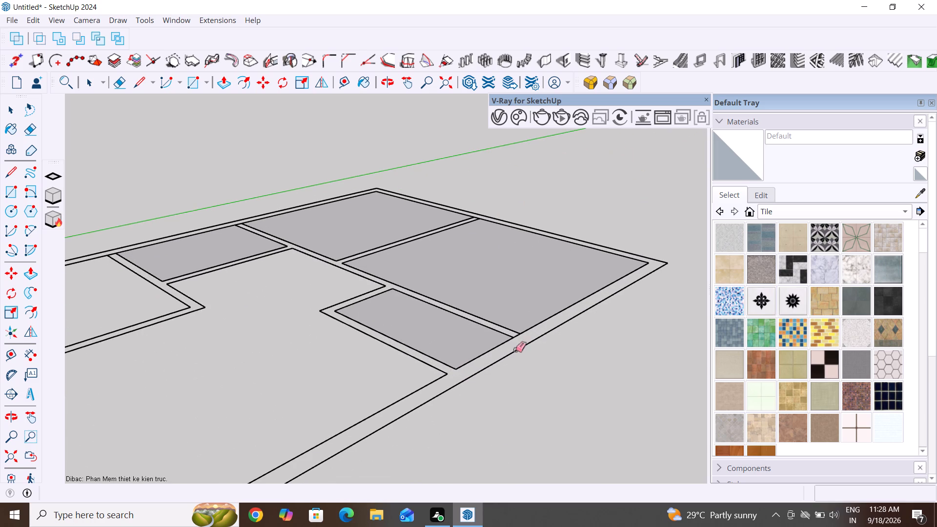
pyautogui.click(515, 334)
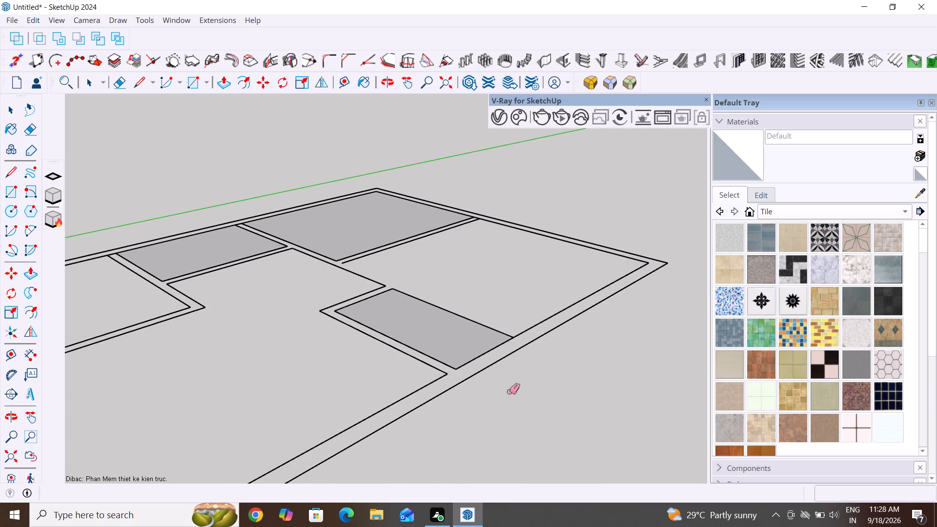
pyautogui.hotkey('ctrl', 'z')
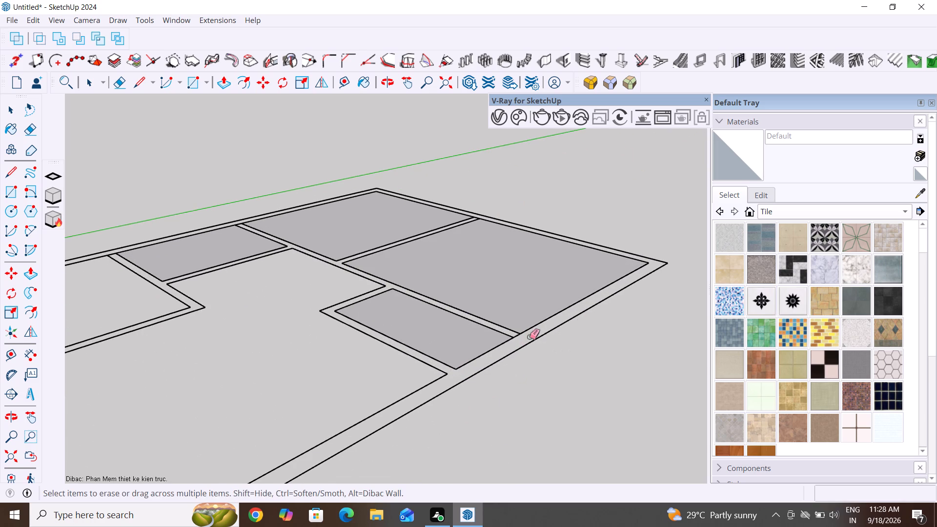
pyautogui.scroll(8, 528, 337)
pyautogui.moveTo(530, 350); pyautogui.dragTo(452, 439, button='middle')
pyautogui.moveTo(379, 455); pyautogui.dragTo(380, 462)
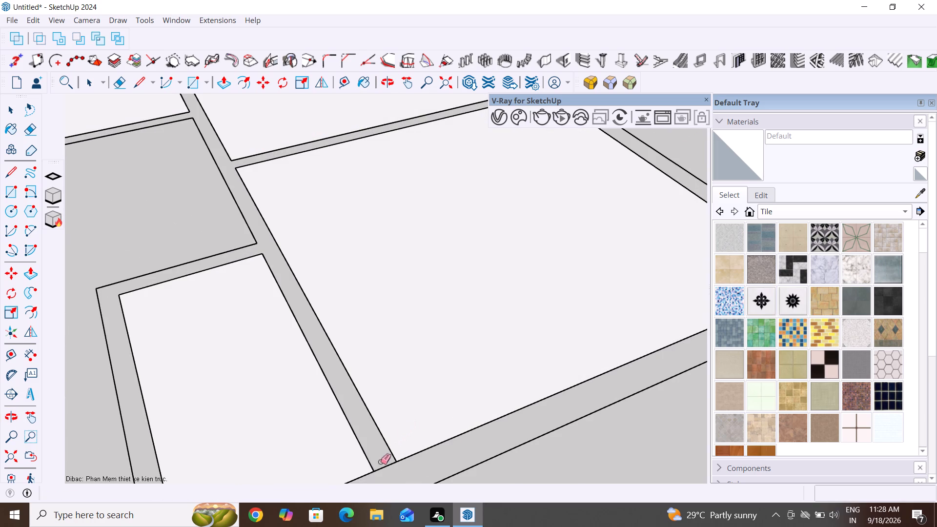
pyautogui.moveTo(380, 462); pyautogui.dragTo(394, 481)
# Erase the short edge segment where the partition between the two far end rooms meets the end wall.
pyautogui.scroll(-12, 357, 418)
pyautogui.moveTo(430, 333); pyautogui.dragTo(592, 445, button='middle')
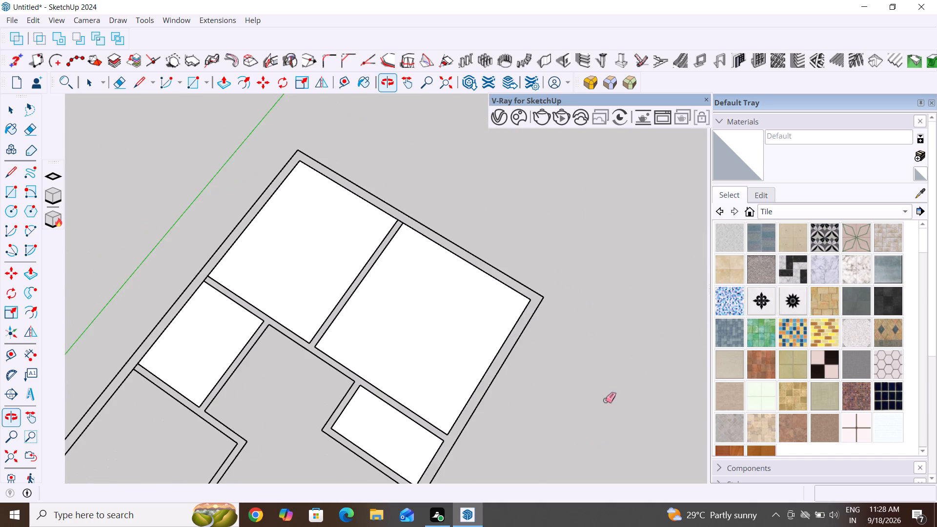
pyautogui.moveTo(255, 370); pyautogui.dragTo(436, 339, button='middle')
pyautogui.scroll(8, 317, 202)
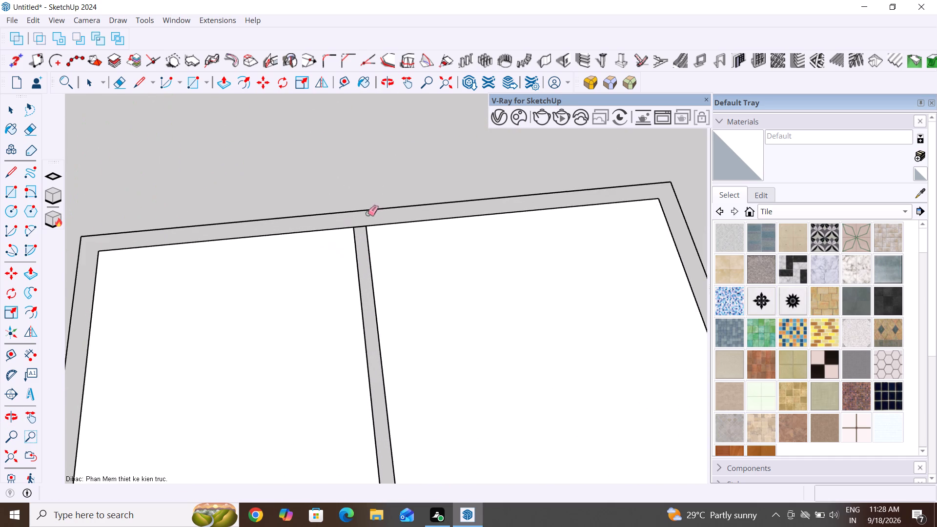
pyautogui.moveTo(363, 219); pyautogui.dragTo(361, 234)
pyautogui.scroll(-11, 497, 277)
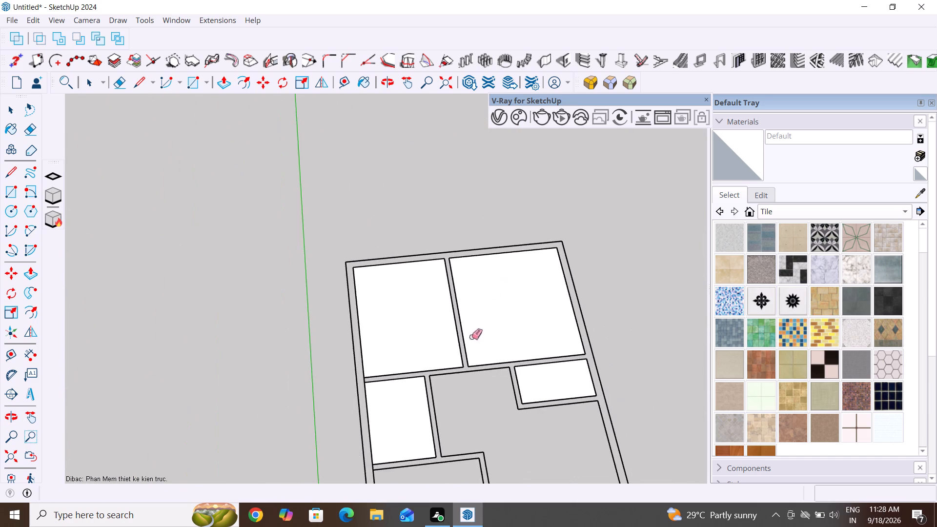
pyautogui.moveTo(468, 365); pyautogui.dragTo(426, 386, button='middle')
pyautogui.scroll(-13, 468, 300)
pyautogui.scroll(3, 495, 405)
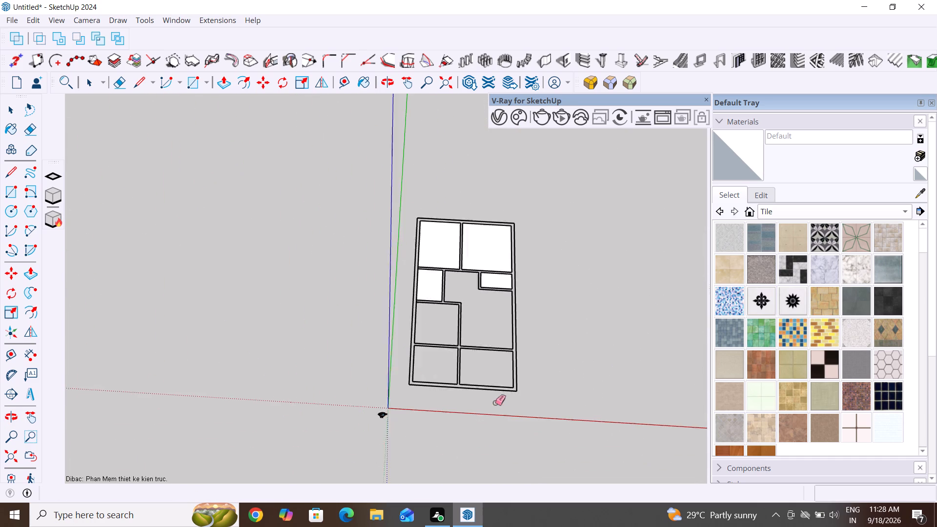
pyautogui.scroll(2, 495, 403)
pyautogui.moveTo(513, 378); pyautogui.dragTo(497, 347, button='middle')
pyautogui.press('Escape')
pyautogui.press('Escape')
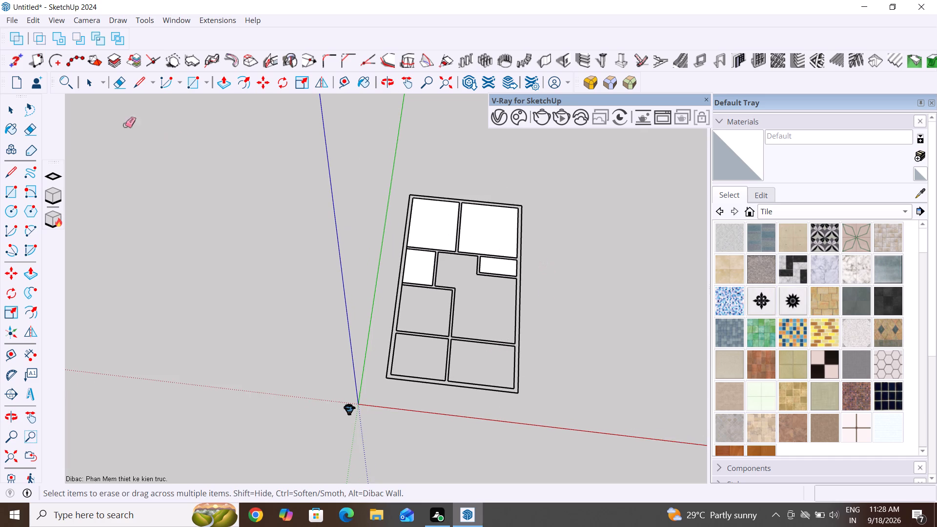
# Delete the floor faces of the two far end rooms and of the two small rooms next to them.
pyautogui.click(4, 114)
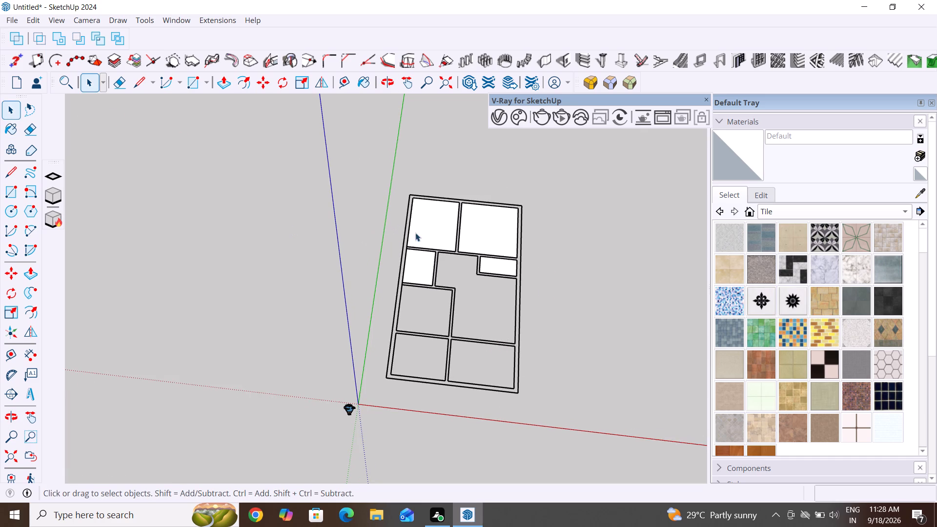
pyautogui.click(429, 235)
pyautogui.press('Delete')
pyautogui.click(483, 233)
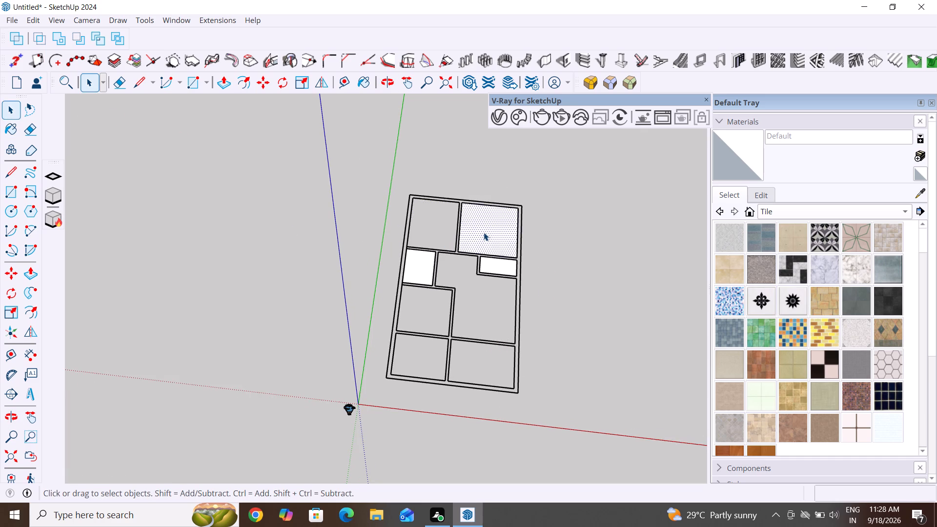
pyautogui.press('Delete')
pyautogui.click(509, 269)
pyautogui.press('Delete')
pyautogui.click(418, 277)
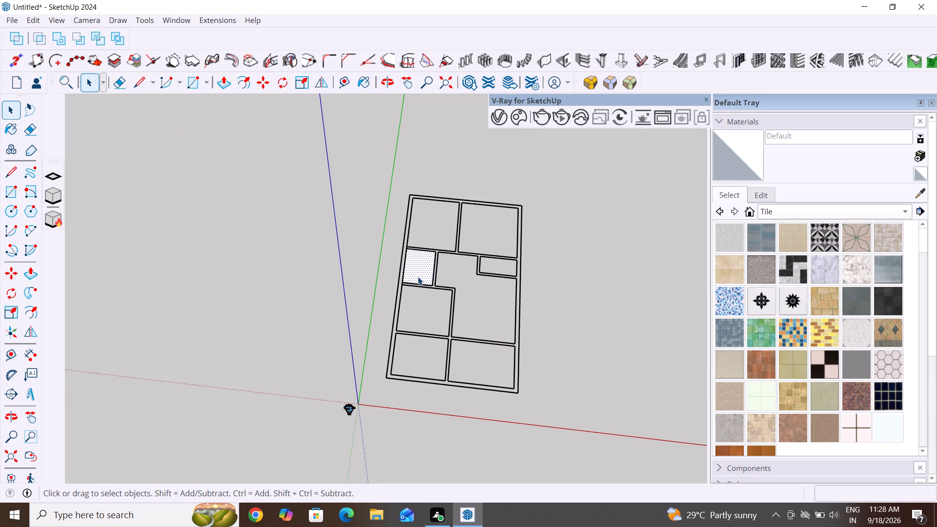
pyautogui.press('Delete')
pyautogui.moveTo(467, 376); pyautogui.dragTo(506, 357, button='middle')
pyautogui.press('Escape')
pyautogui.press('Escape')
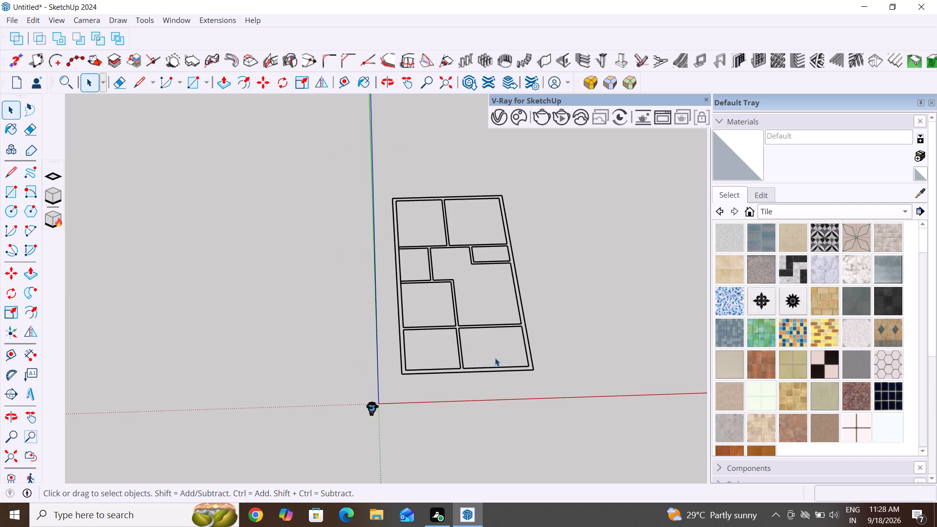
# Examine the partition junctions in the middle of the plan and the overall wall layout.
pyautogui.scroll(4, 497, 338)
pyautogui.moveTo(477, 335); pyautogui.dragTo(476, 379, button='middle')
pyautogui.scroll(4, 431, 206)
pyautogui.moveTo(427, 209); pyautogui.dragTo(431, 257, button='middle')
pyautogui.scroll(5, 439, 206)
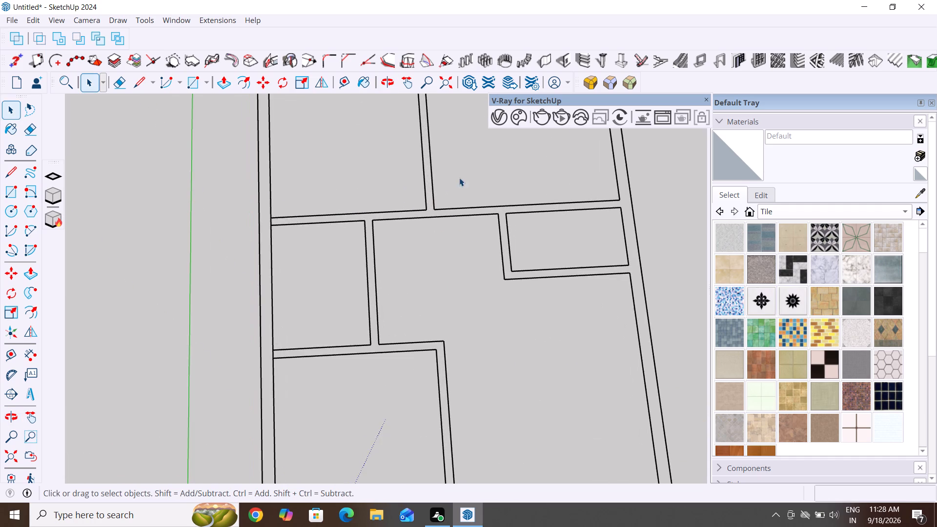
pyautogui.scroll(1, 464, 182)
pyautogui.moveTo(462, 185); pyautogui.dragTo(429, 217, button='middle')
pyautogui.moveTo(421, 223); pyautogui.dragTo(435, 241, button='middle')
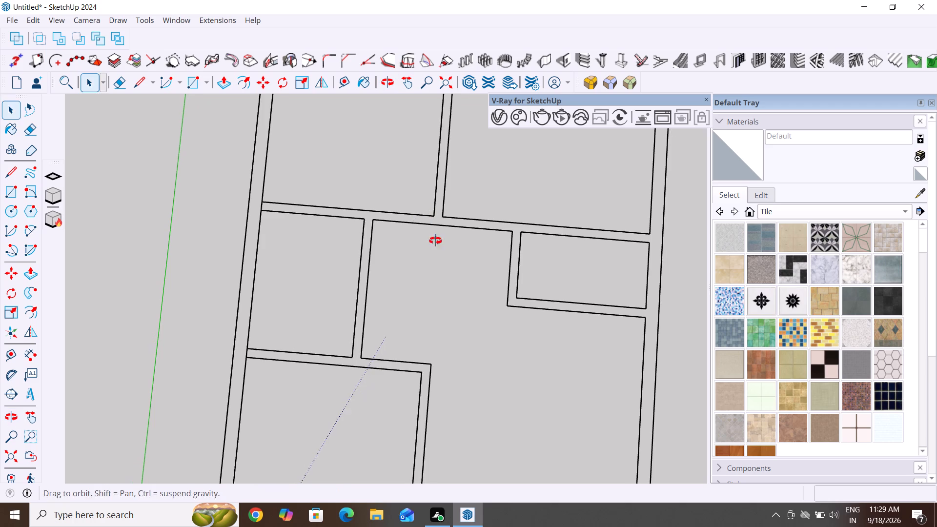
pyautogui.moveTo(435, 241); pyautogui.dragTo(447, 251, button='middle')
pyautogui.scroll(-9, 437, 252)
pyautogui.moveTo(437, 254); pyautogui.dragTo(459, 239, button='middle')
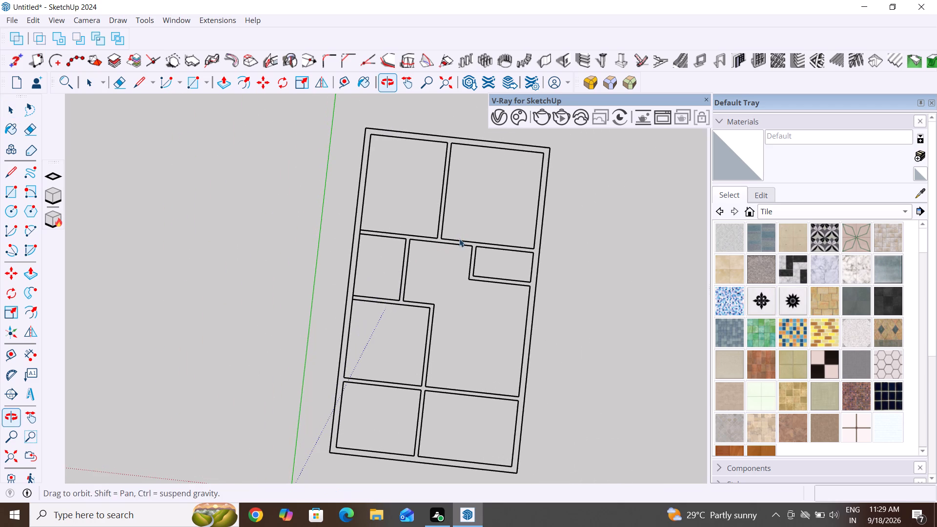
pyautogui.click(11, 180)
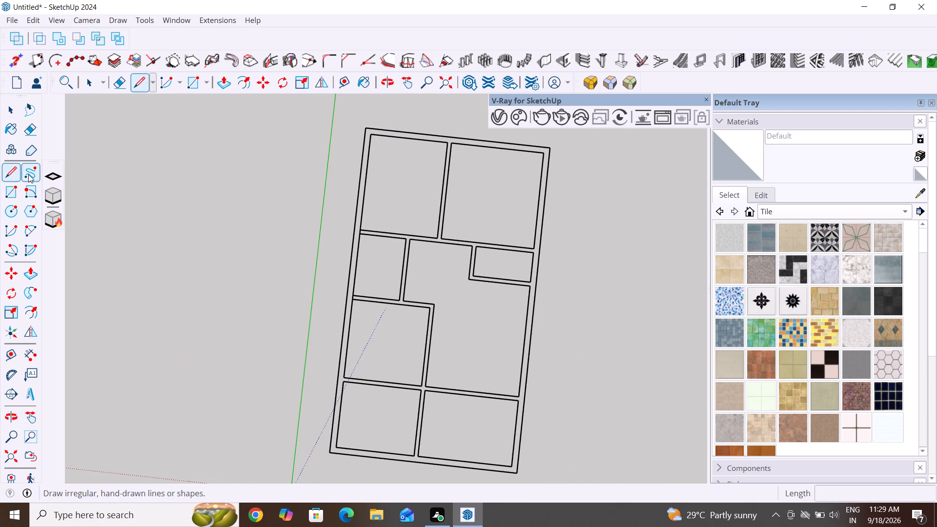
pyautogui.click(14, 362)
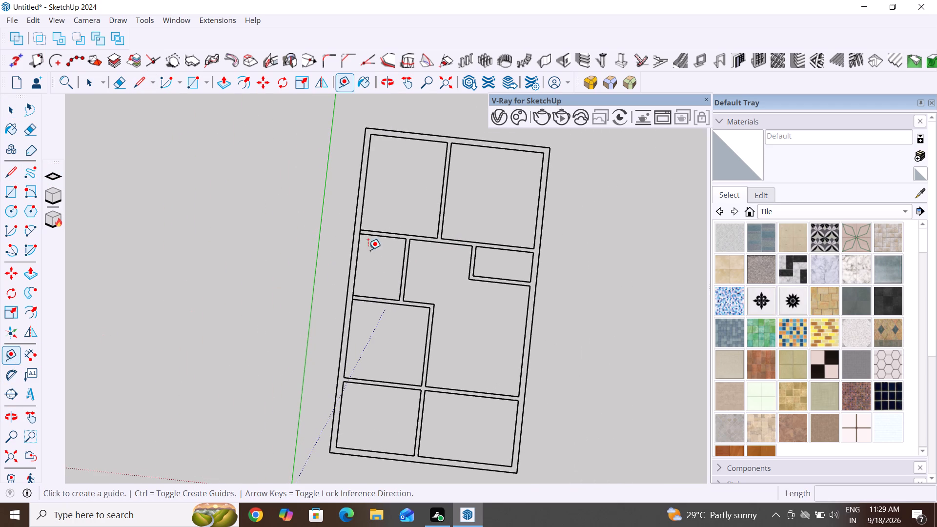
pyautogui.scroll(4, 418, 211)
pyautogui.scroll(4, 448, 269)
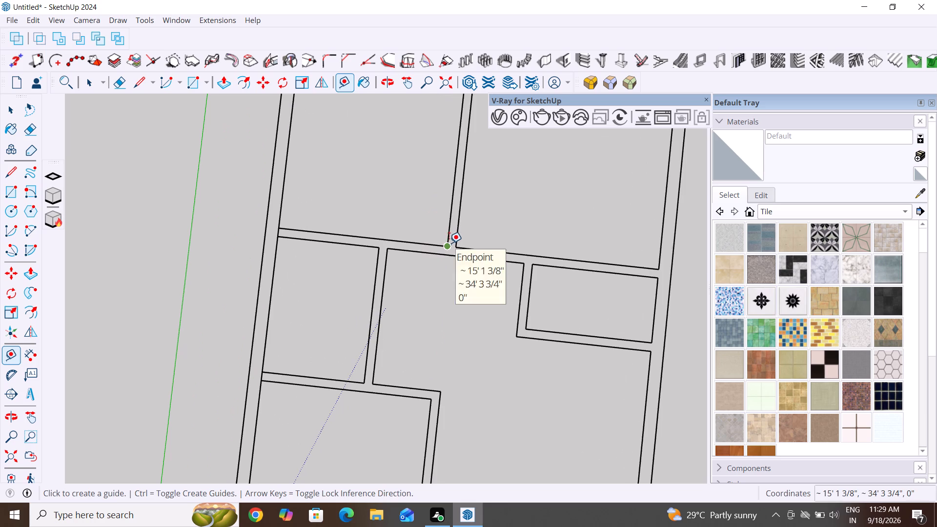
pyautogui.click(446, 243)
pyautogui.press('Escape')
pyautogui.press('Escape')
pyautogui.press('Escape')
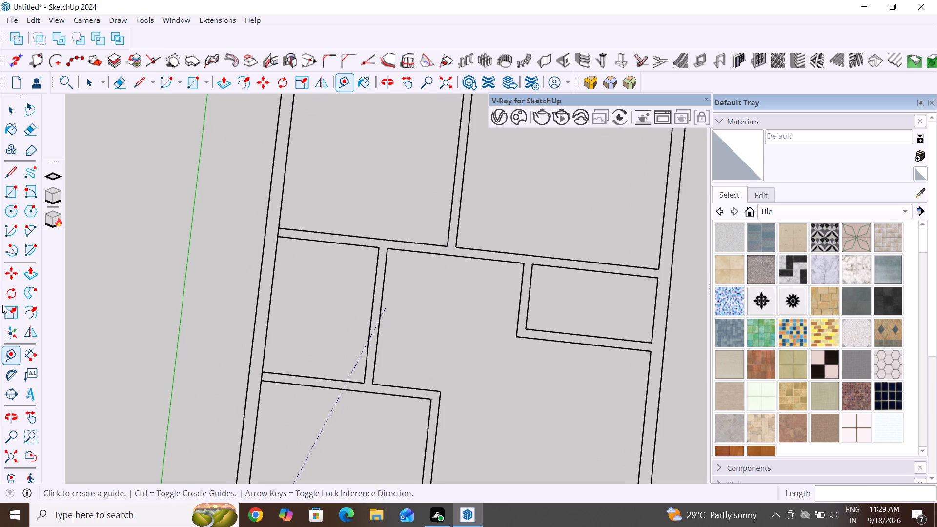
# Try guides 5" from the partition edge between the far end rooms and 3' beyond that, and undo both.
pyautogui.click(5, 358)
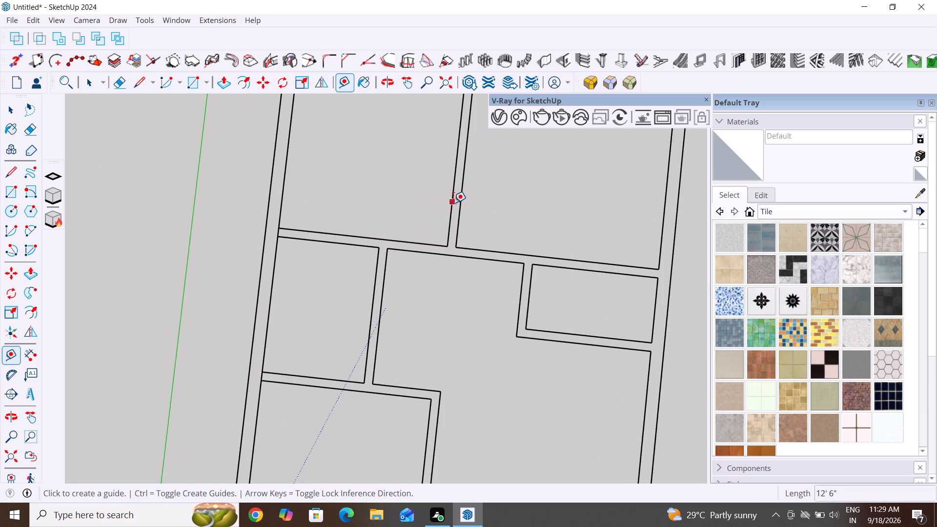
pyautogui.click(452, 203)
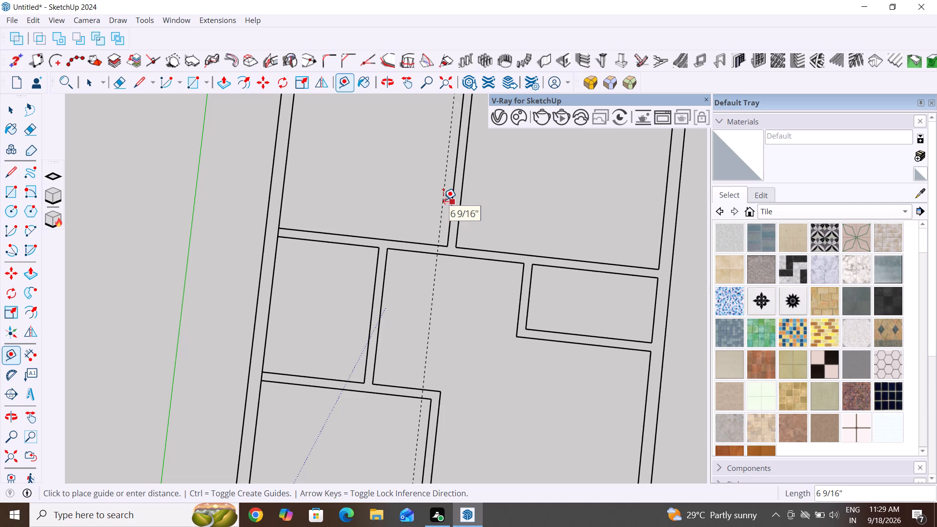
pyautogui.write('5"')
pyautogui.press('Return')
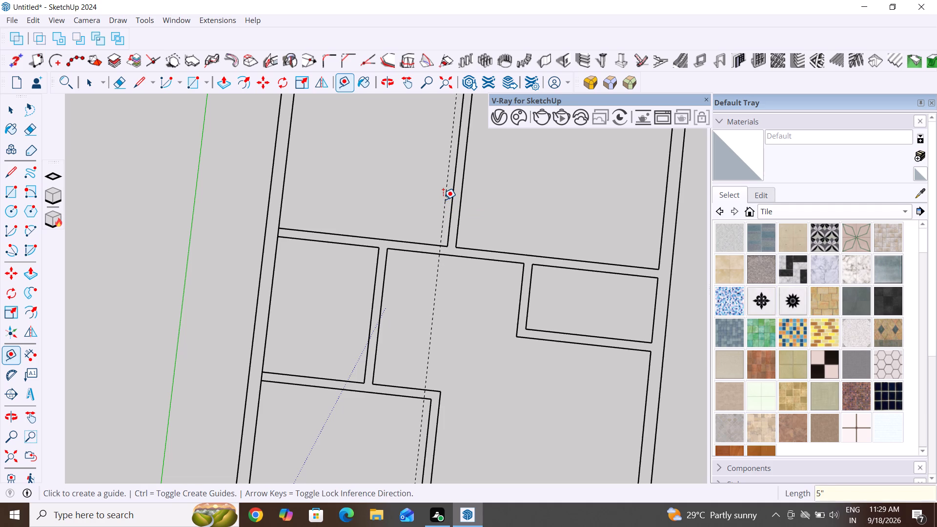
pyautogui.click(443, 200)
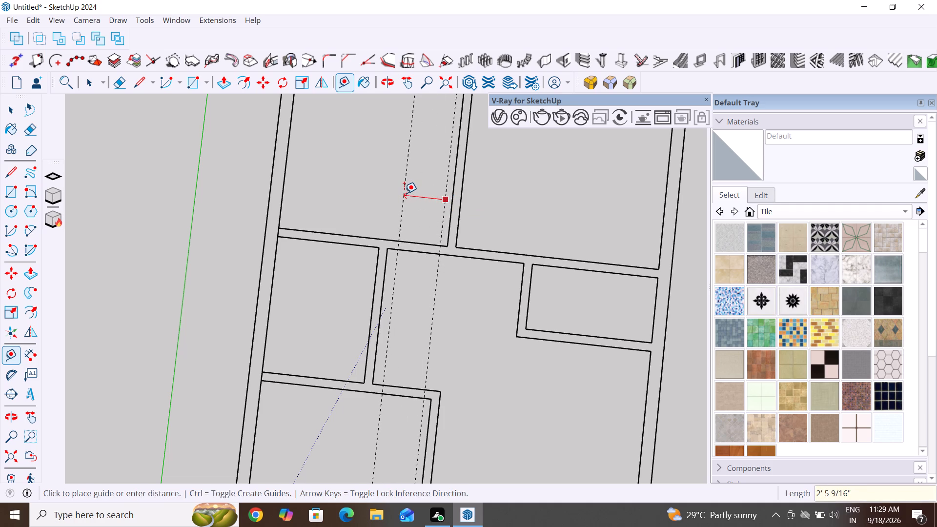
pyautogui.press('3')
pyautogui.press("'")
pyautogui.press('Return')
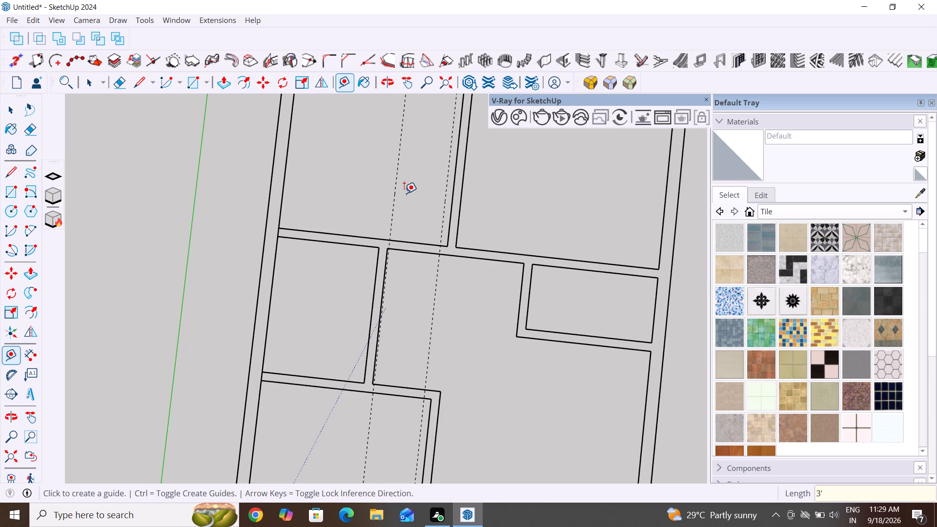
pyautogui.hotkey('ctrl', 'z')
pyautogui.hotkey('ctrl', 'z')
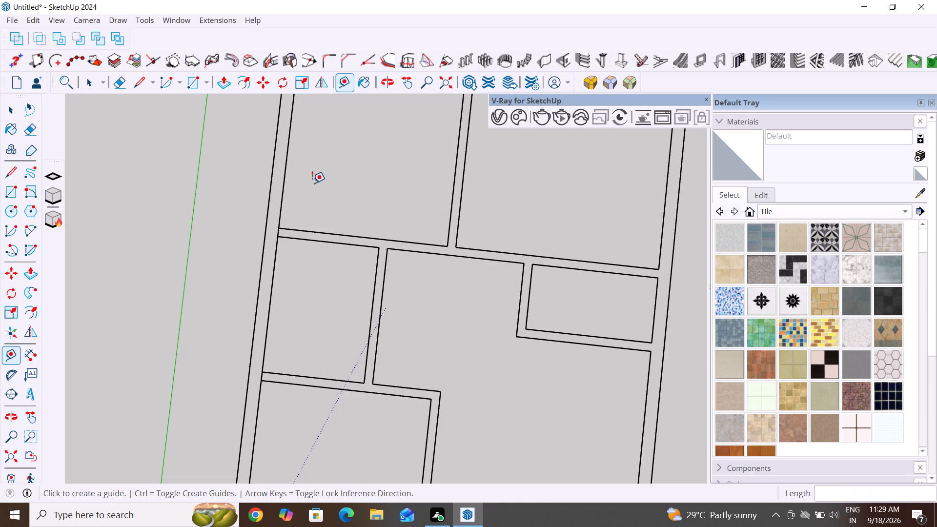
# Place guides 3" off the far end rooms' dividing partition edge and 3" off the small room's hall-side partition edge, between the two partitions.
pyautogui.click(454, 198)
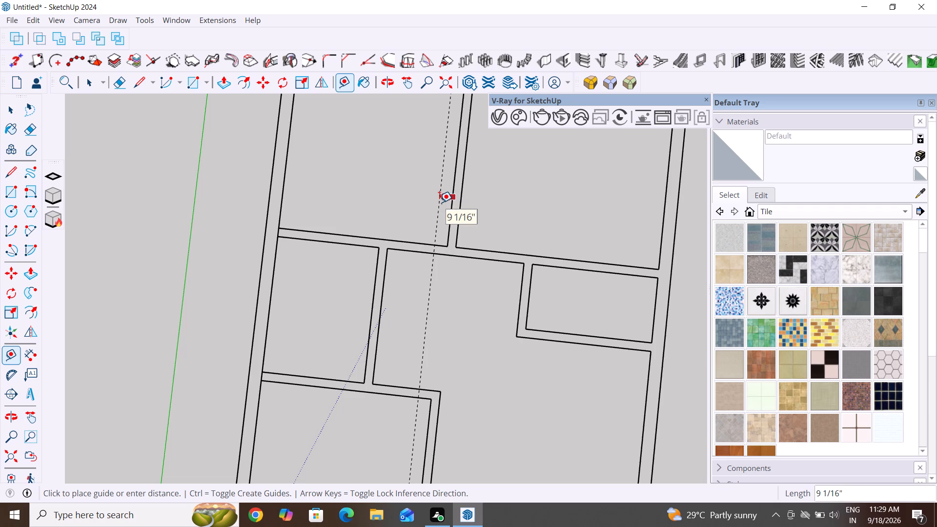
pyautogui.write('3"')
pyautogui.press('Return')
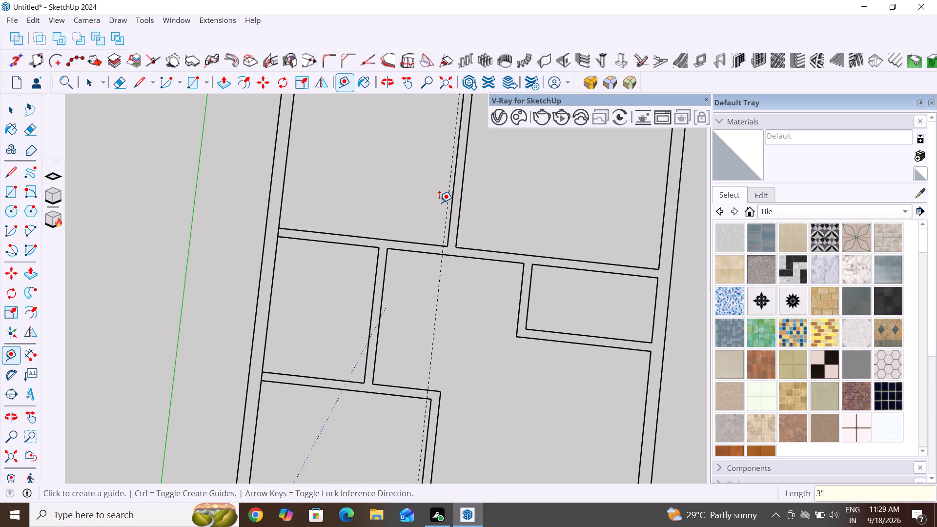
pyautogui.click(383, 275)
pyautogui.write('3"')
pyautogui.press('Return')
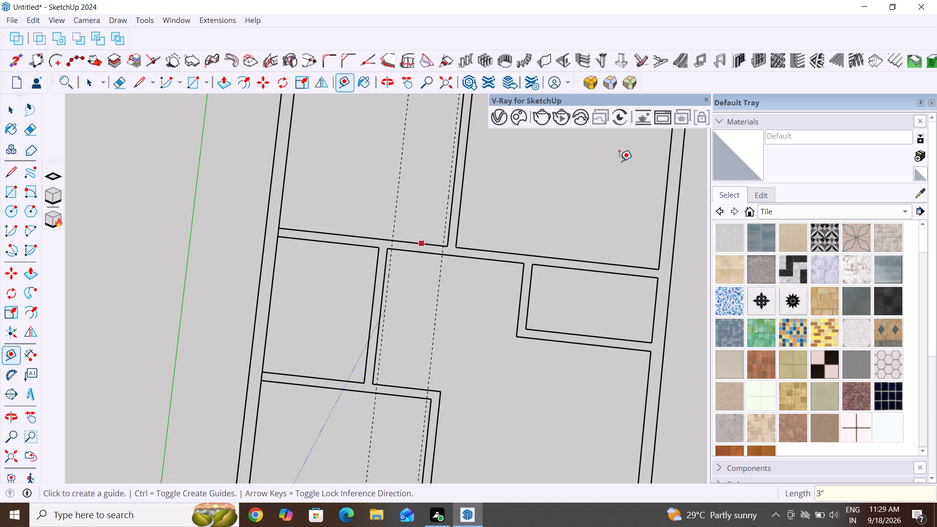
# Measure the inner widths of the two rooms nearest the origin on the green-axis side of the plan.
pyautogui.click(13, 109)
pyautogui.scroll(-4, 328, 379)
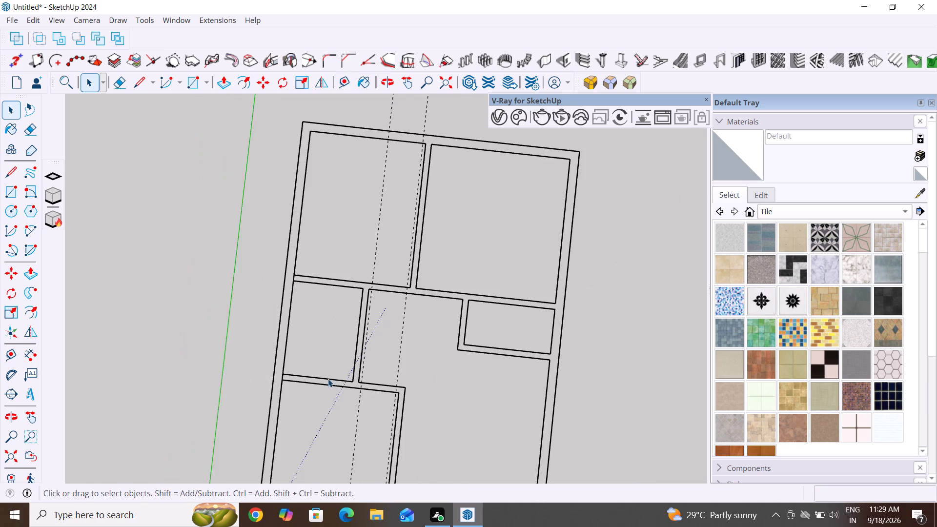
pyautogui.moveTo(328, 378); pyautogui.dragTo(398, 161, button='middle')
pyautogui.scroll(-11, 389, 298)
pyautogui.moveTo(411, 399); pyautogui.dragTo(395, 417, button='middle')
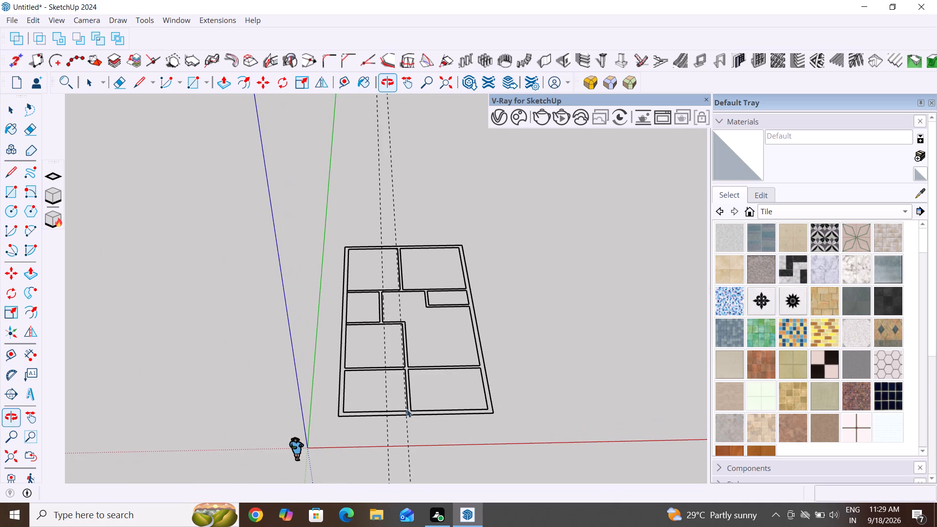
pyautogui.press('Escape')
pyautogui.press('Escape')
pyautogui.press('Escape')
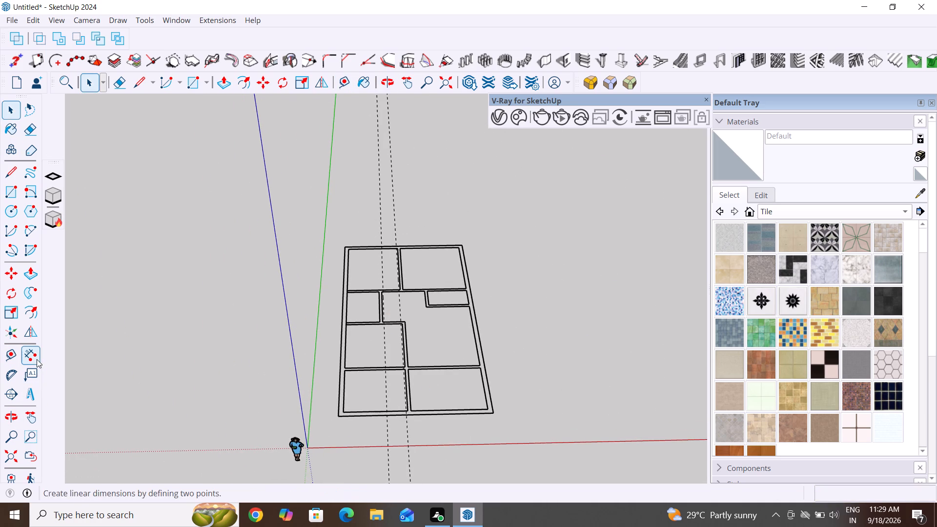
pyautogui.click(37, 359)
pyautogui.scroll(5, 463, 433)
pyautogui.moveTo(343, 330); pyautogui.dragTo(322, 406, button='middle')
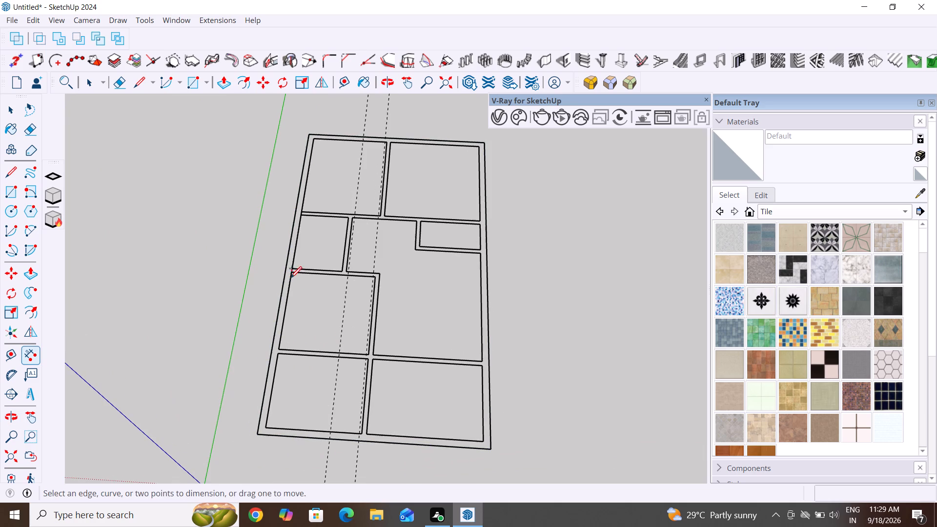
pyautogui.click(293, 272)
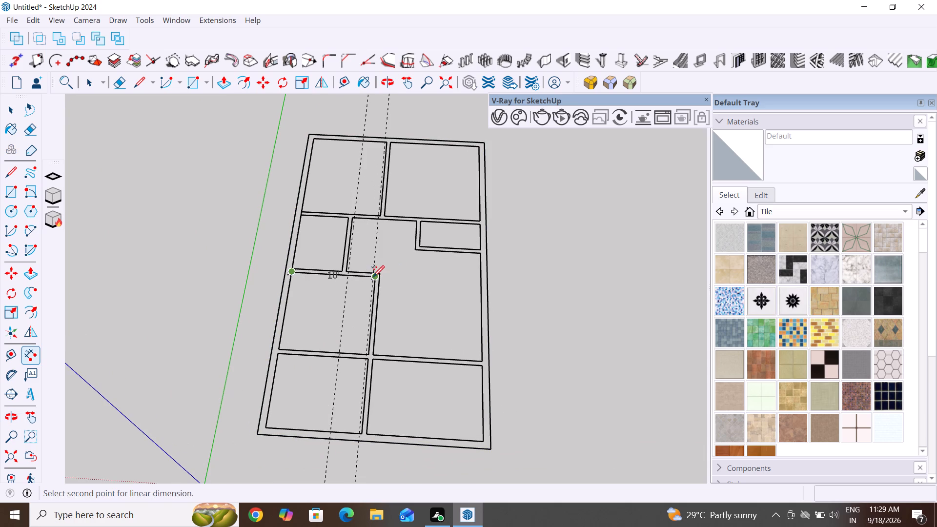
pyautogui.scroll(5, 375, 280)
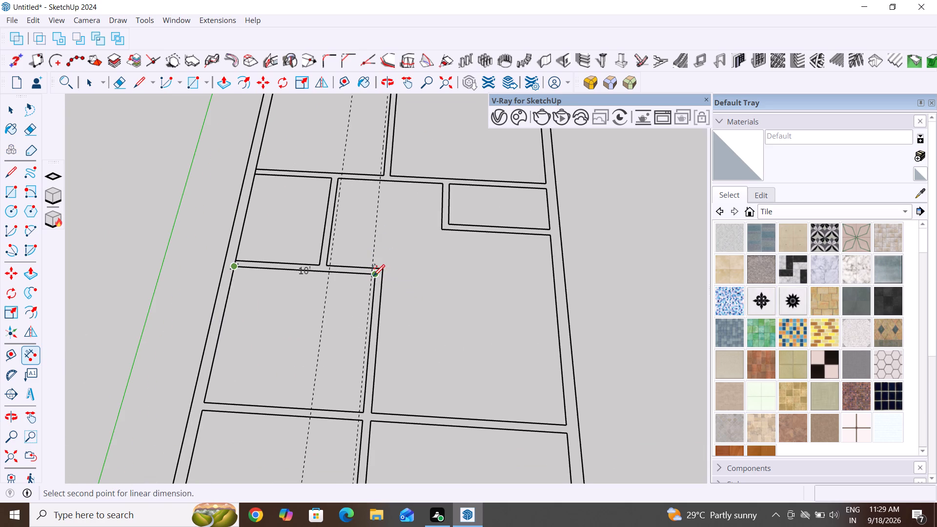
pyautogui.click(375, 277)
pyautogui.press('Escape')
pyautogui.scroll(-8, 377, 314)
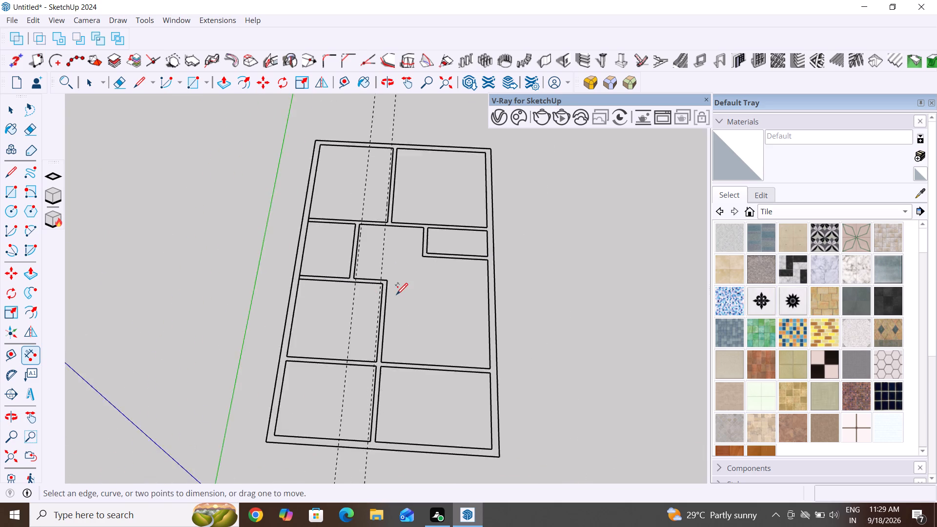
pyautogui.scroll(-3, 396, 294)
pyautogui.scroll(5, 349, 409)
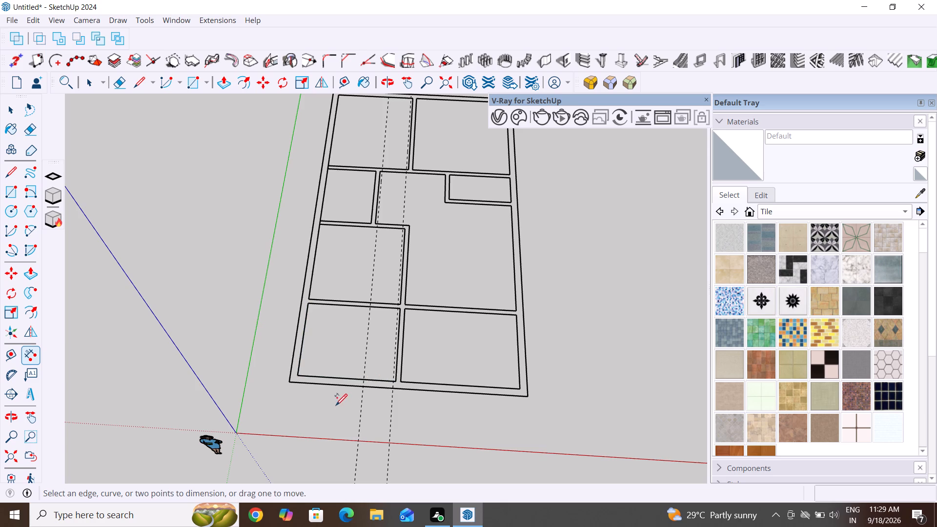
pyautogui.scroll(3, 349, 405)
pyautogui.scroll(5, 331, 280)
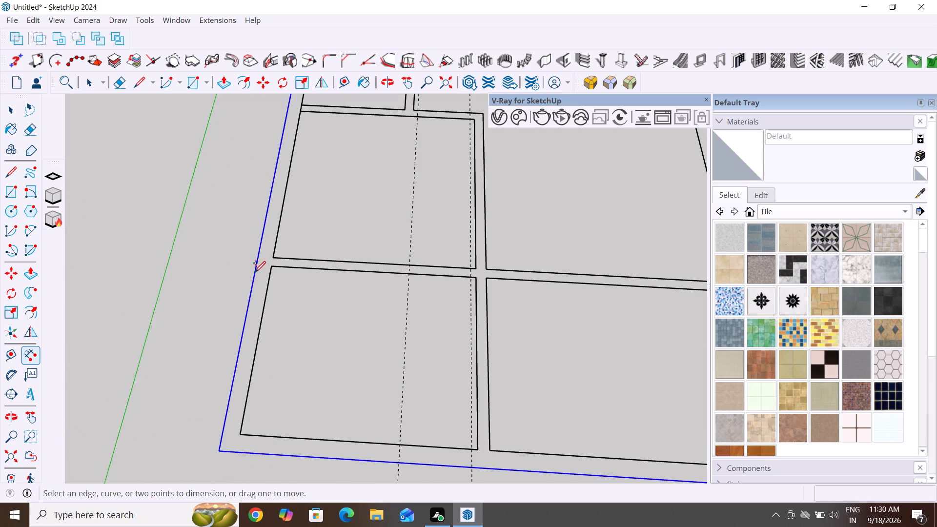
pyautogui.click(272, 266)
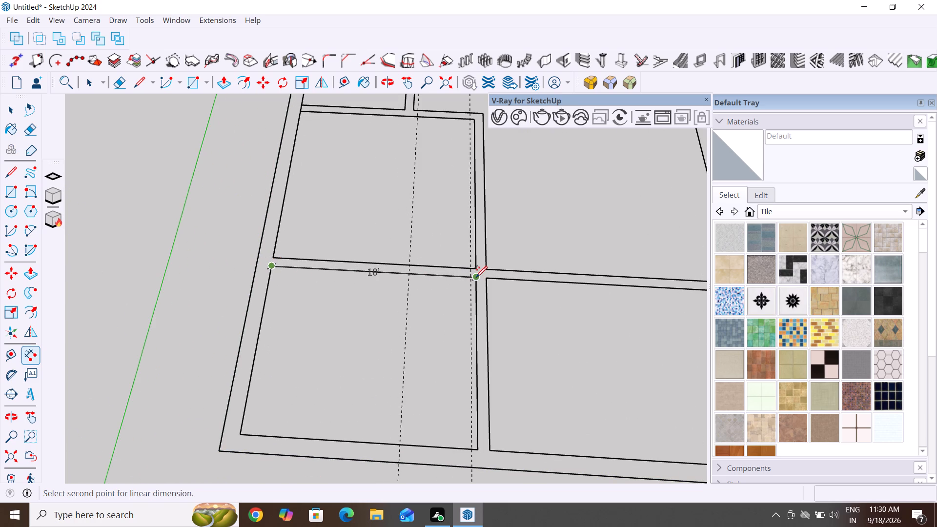
pyautogui.click(476, 277)
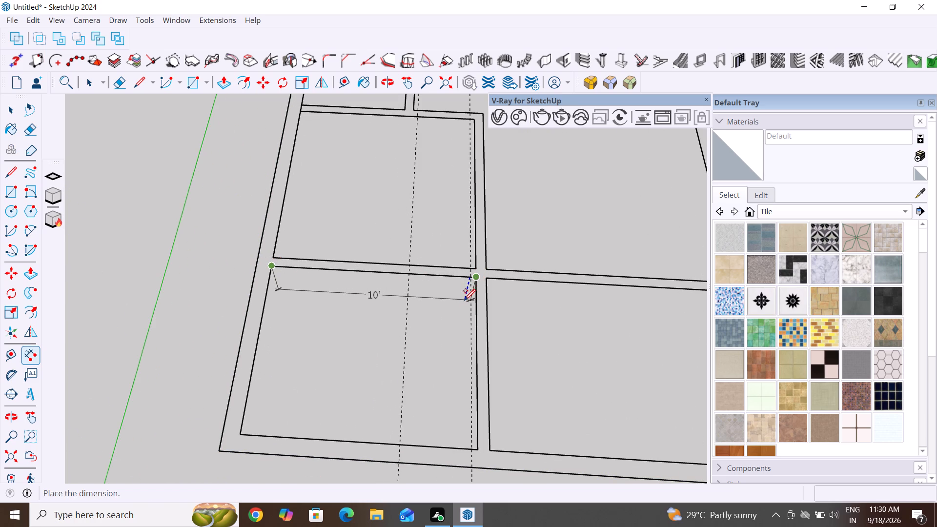
pyautogui.press('Escape')
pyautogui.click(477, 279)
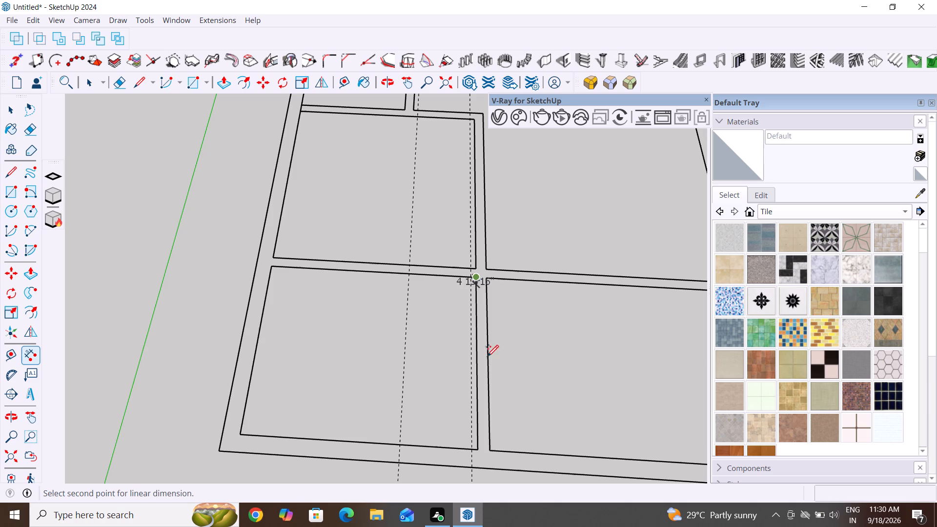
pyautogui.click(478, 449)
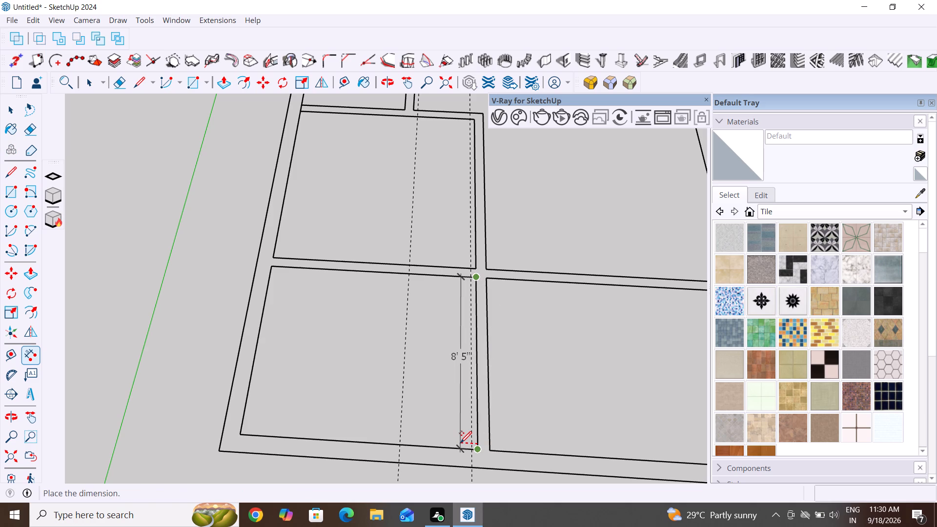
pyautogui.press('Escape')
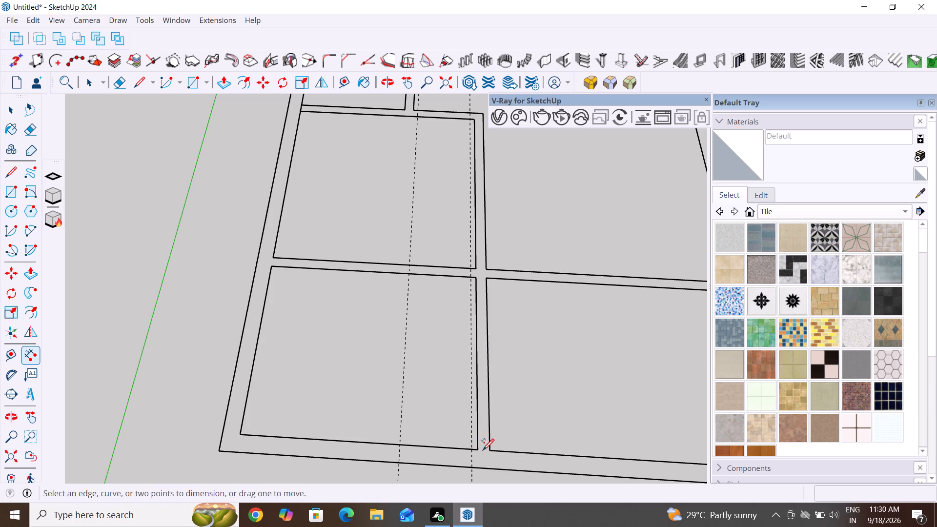
# Dimension the depths of the near-end room on the green-axis side and the room behind it, placing both dimensions inside the rooms.
pyautogui.click(478, 446)
pyautogui.click(475, 276)
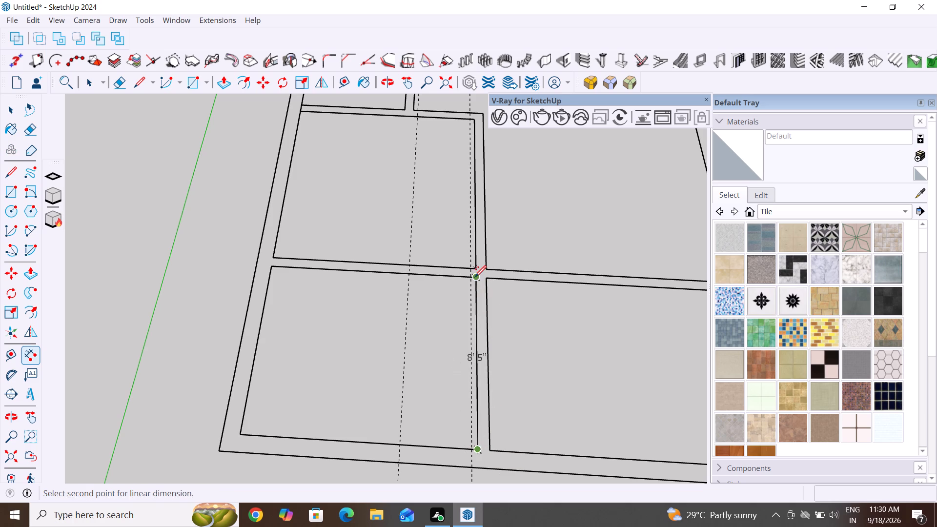
pyautogui.moveTo(437, 293); pyautogui.dragTo(446, 350, button='middle')
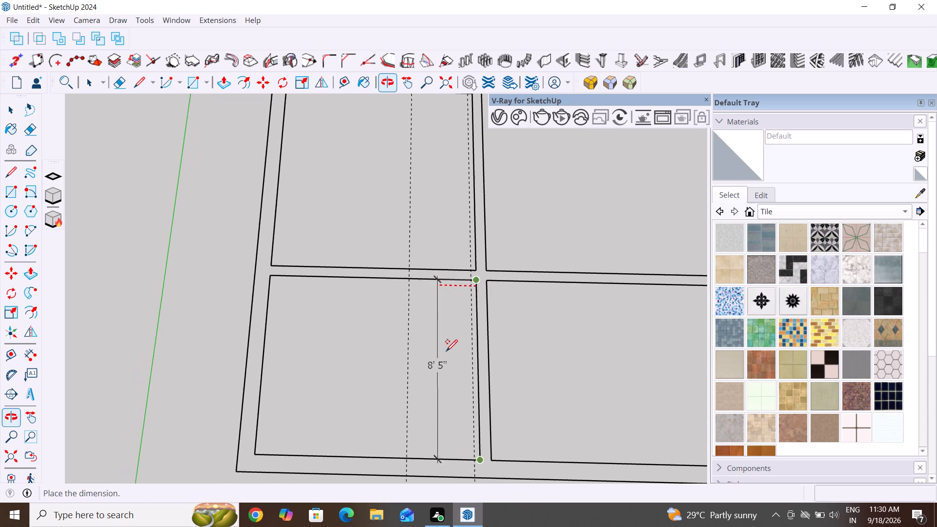
pyautogui.click(446, 351)
pyautogui.scroll(-2, 423, 409)
pyautogui.moveTo(465, 311); pyautogui.dragTo(471, 333, button='middle')
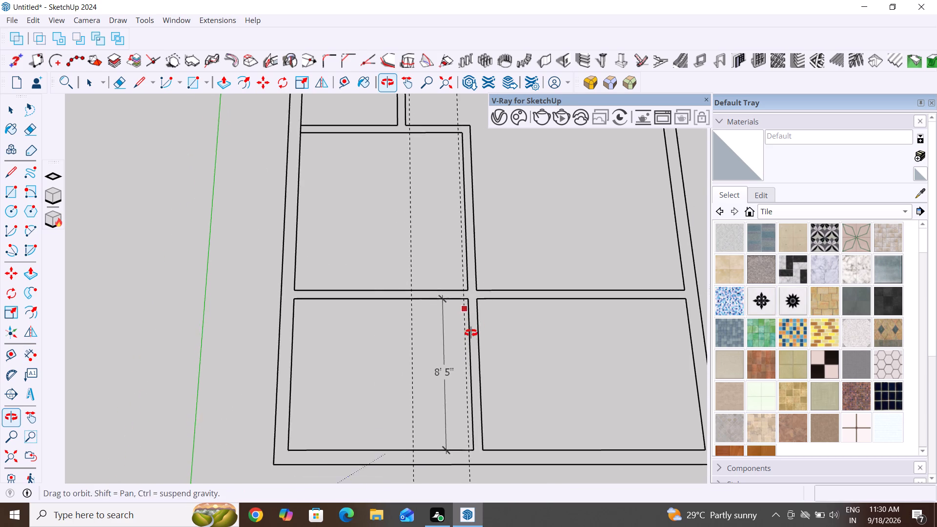
pyautogui.moveTo(471, 333); pyautogui.dragTo(471, 348, button='middle')
pyautogui.click(470, 291)
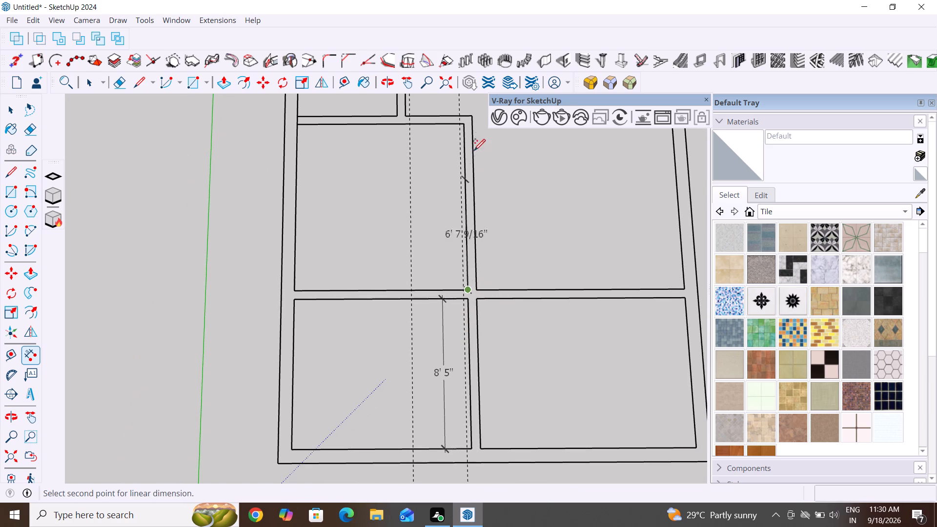
pyautogui.click(463, 125)
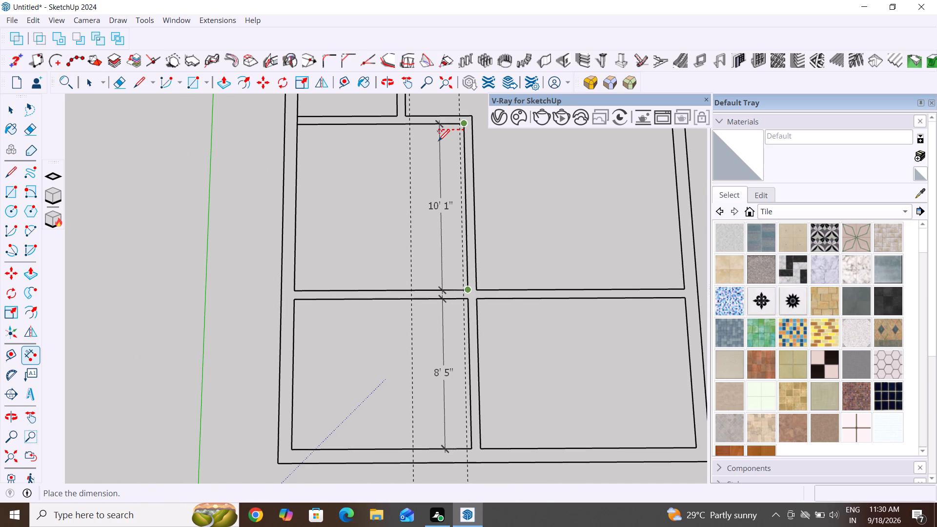
pyautogui.click(438, 140)
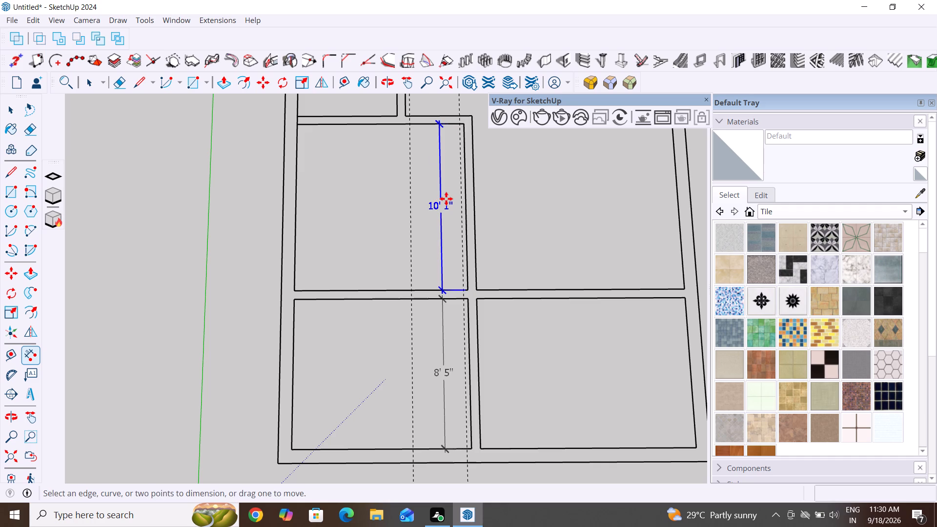
pyautogui.scroll(-1, 451, 195)
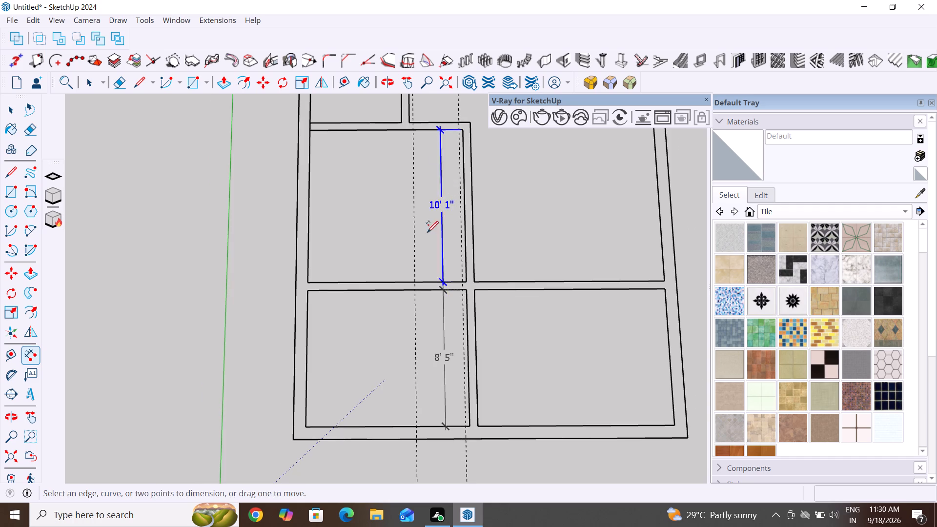
pyautogui.scroll(-3, 414, 248)
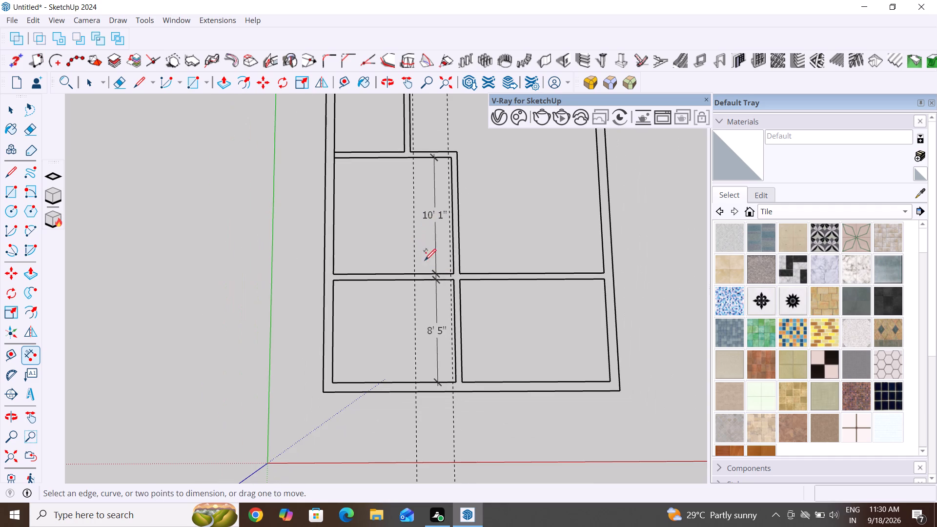
pyautogui.scroll(-1, 408, 337)
pyautogui.press('Escape')
pyautogui.press('Escape')
pyautogui.press('Escape')
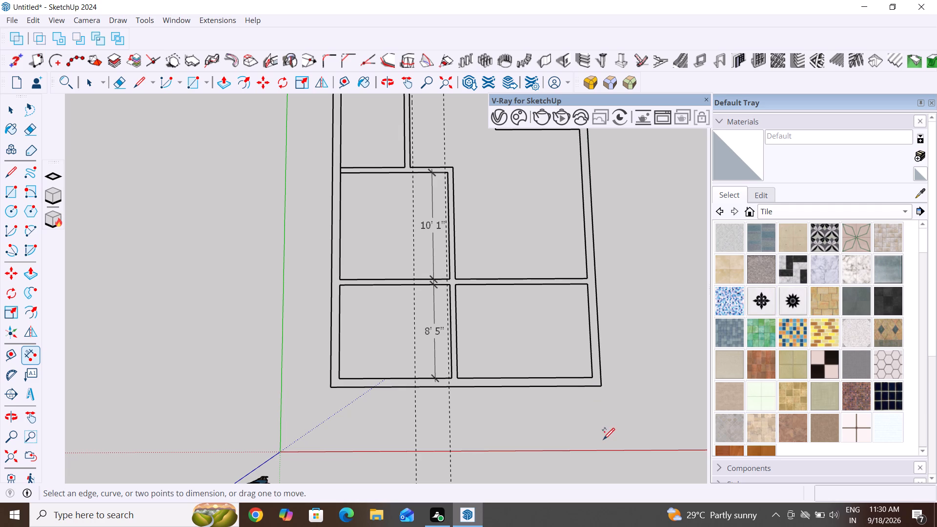
# Dimension the depths of the other near-end room and the hall up to the small room's partition, placed inside along the outer wall.
pyautogui.click(594, 378)
pyautogui.click(586, 284)
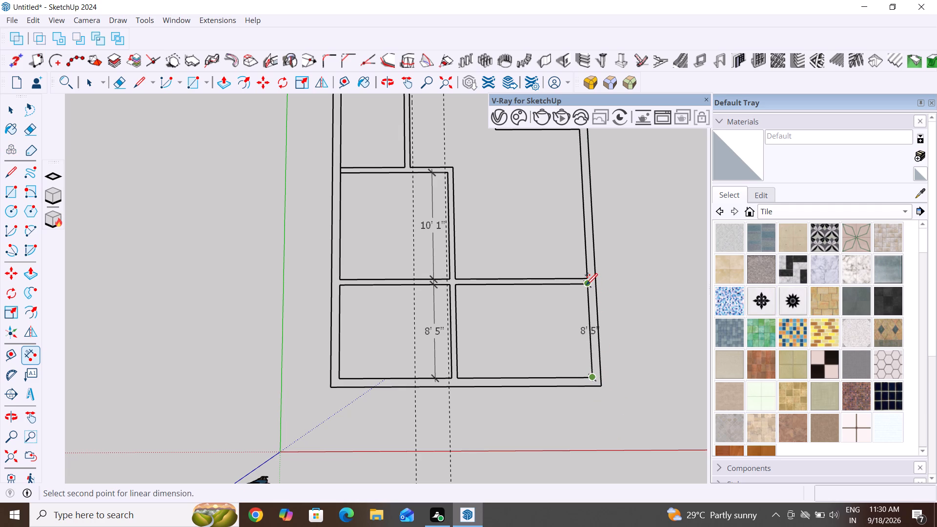
pyautogui.click(565, 291)
pyautogui.scroll(-5, 525, 340)
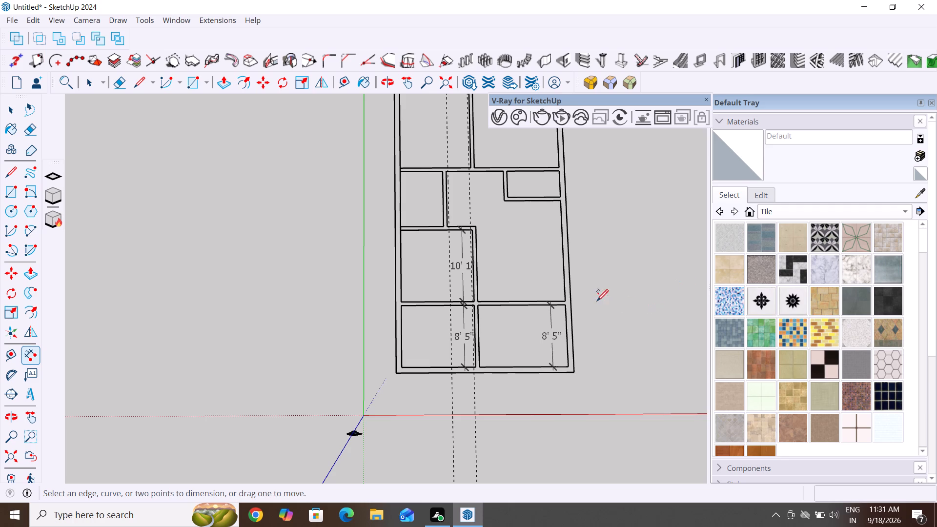
pyautogui.click(563, 301)
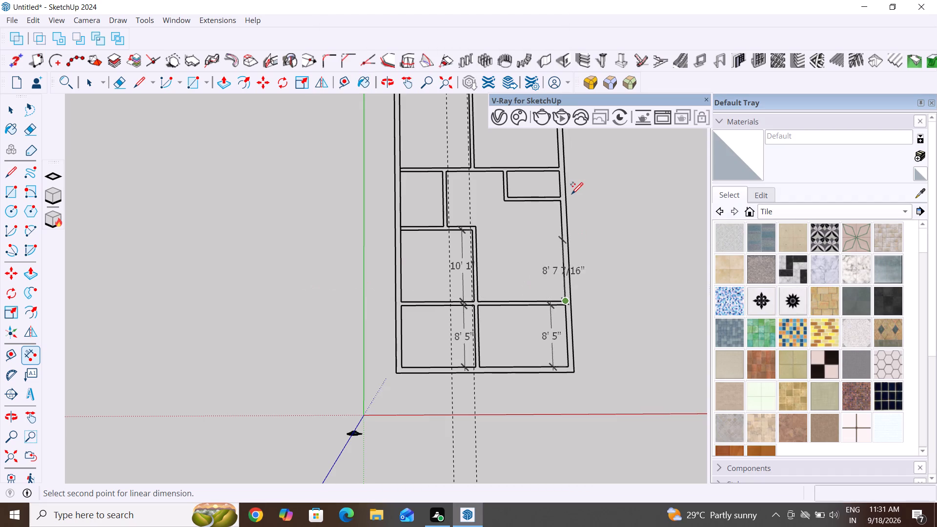
pyautogui.click(561, 201)
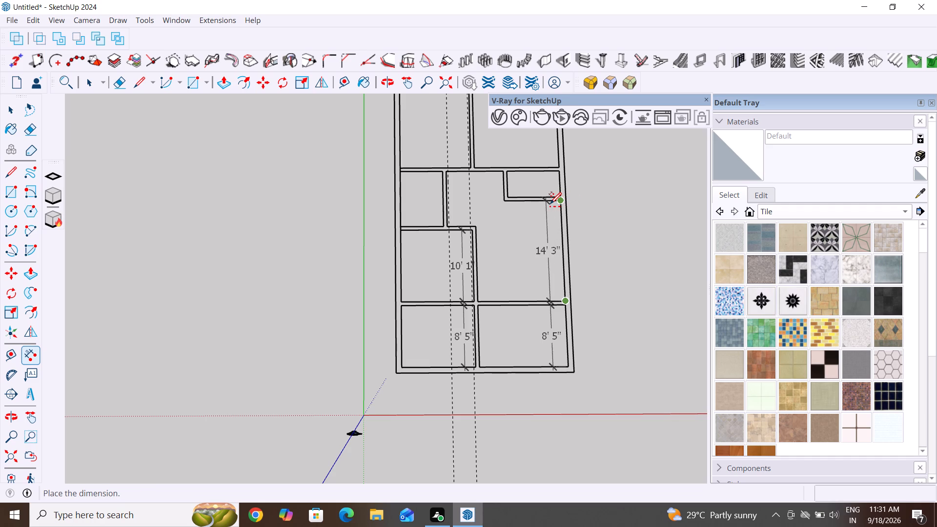
pyautogui.click(550, 203)
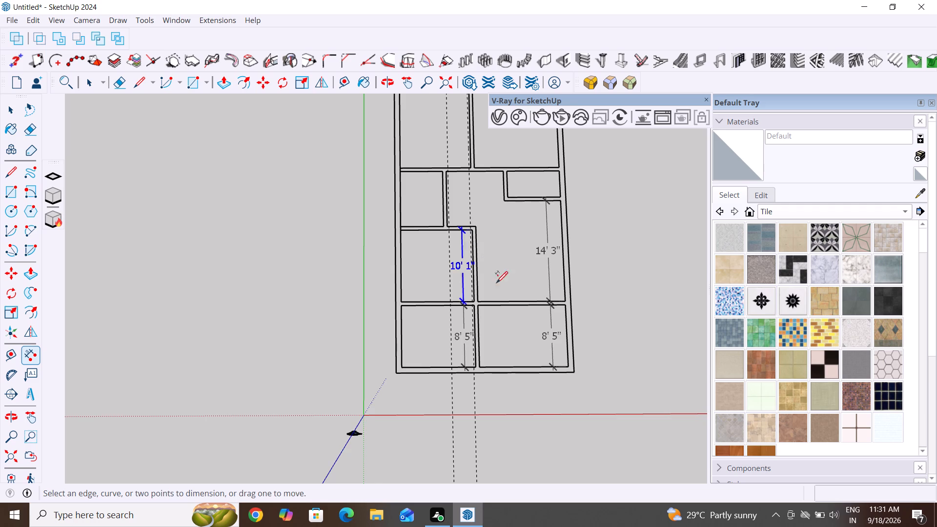
# Dimension the depth of the small room beyond the hall along its outer-wall side, placing the dimension inside the room.
pyautogui.scroll(-1, 485, 344)
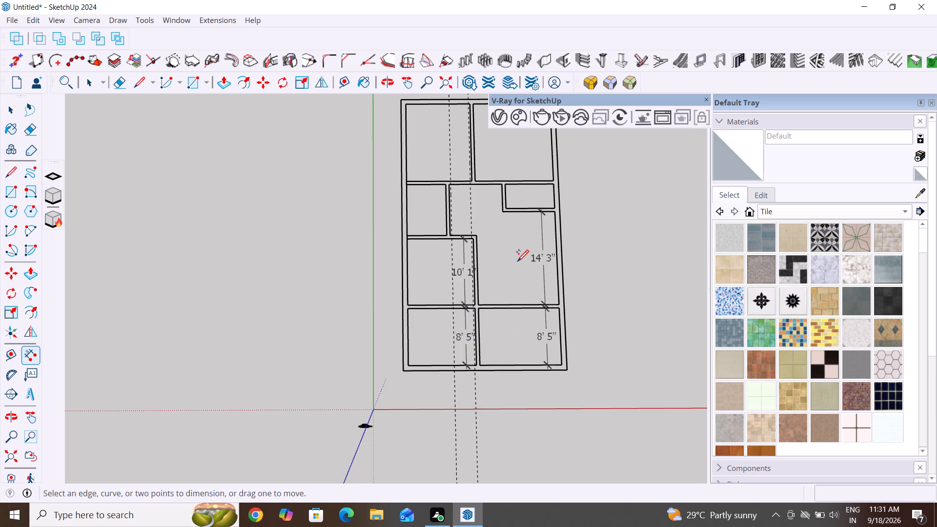
pyautogui.scroll(-2, 518, 301)
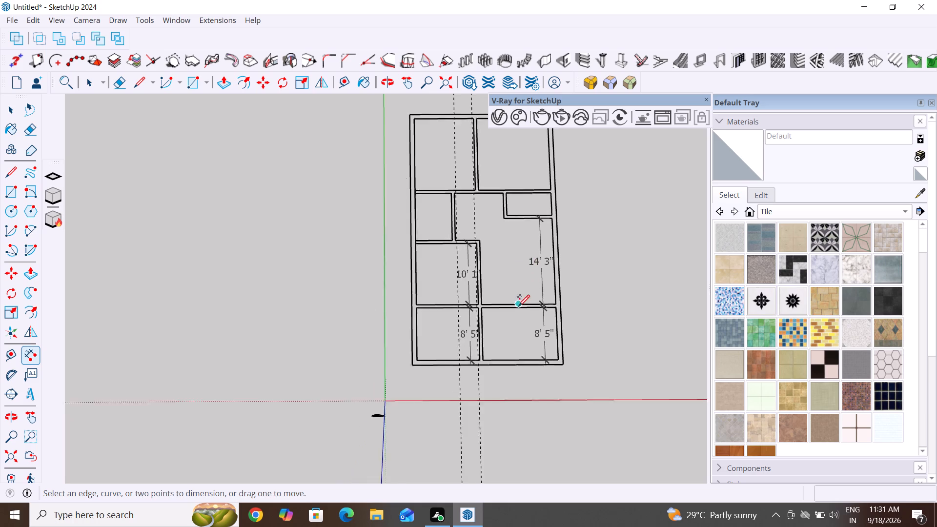
pyautogui.scroll(-1, 518, 305)
pyautogui.scroll(-4, 559, 169)
pyautogui.scroll(4, 570, 151)
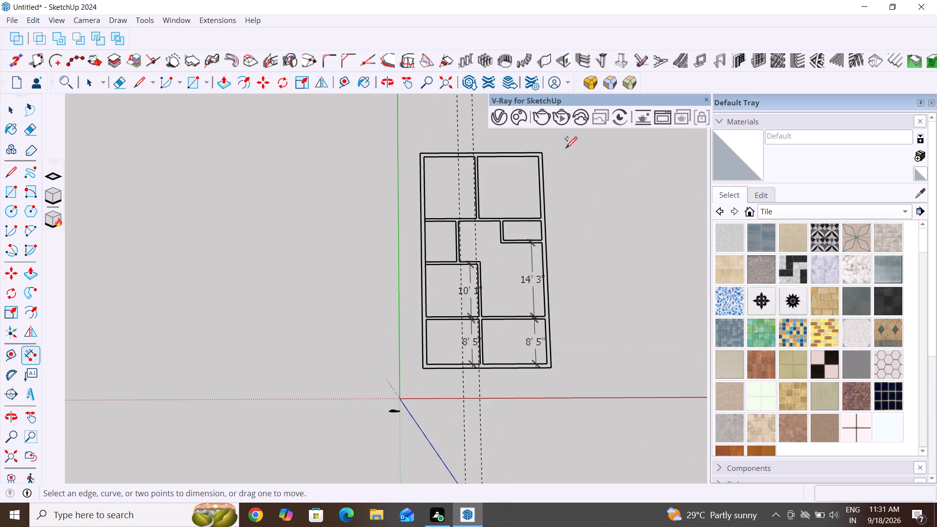
pyautogui.scroll(4, 566, 147)
pyautogui.moveTo(566, 154); pyautogui.dragTo(497, 175, button='middle')
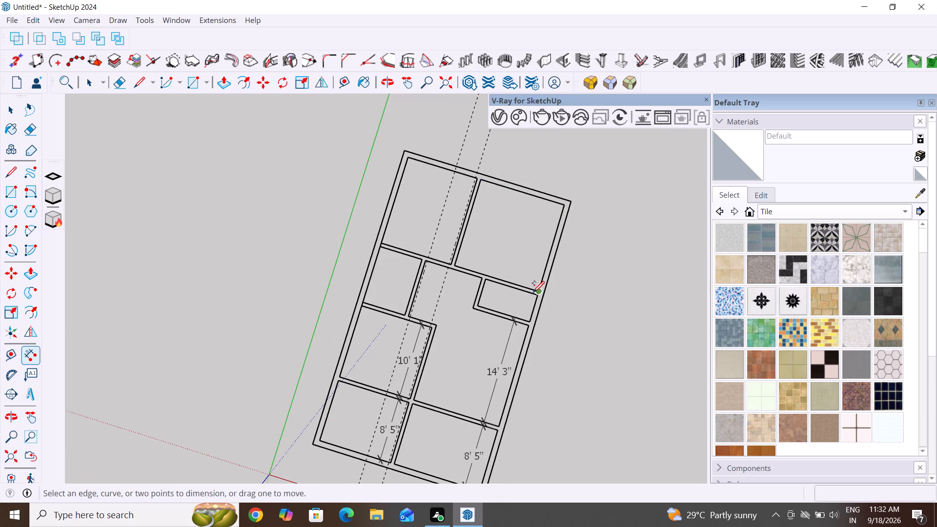
pyautogui.click(537, 297)
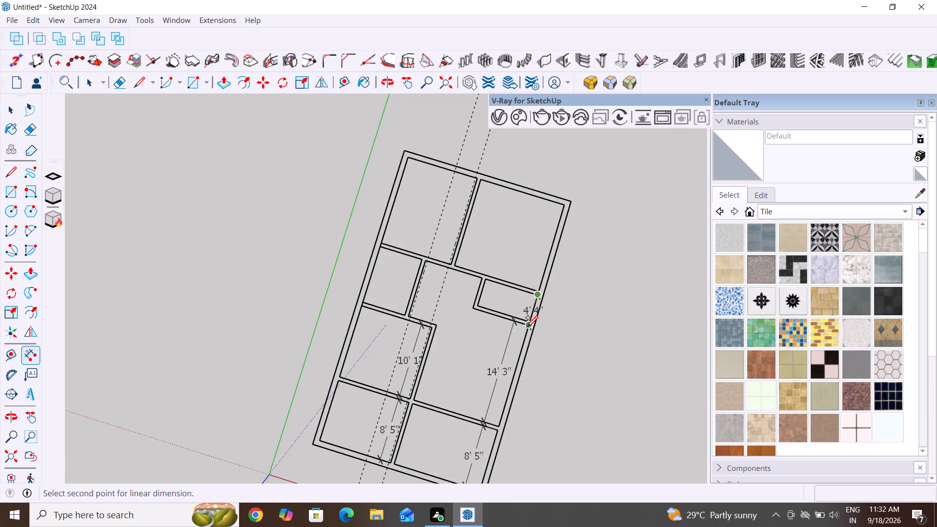
pyautogui.scroll(8, 528, 323)
pyautogui.click(530, 318)
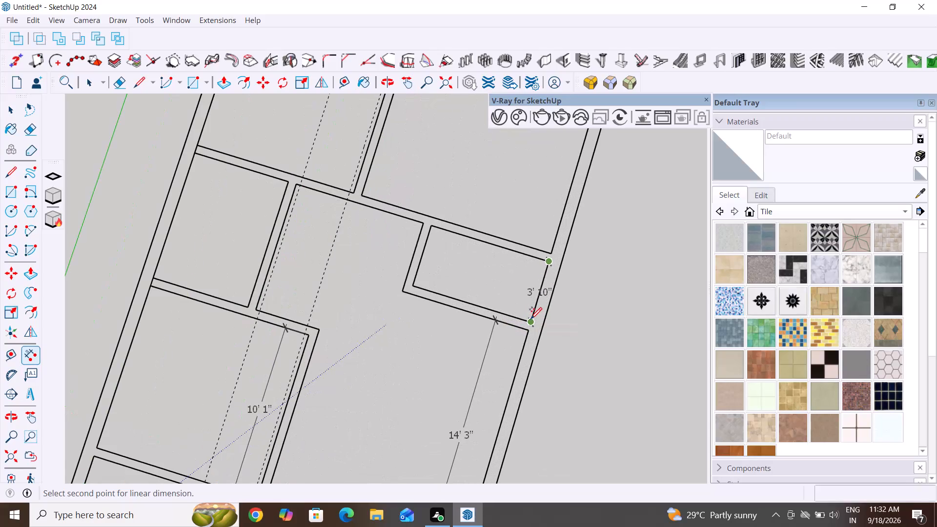
pyautogui.click(499, 299)
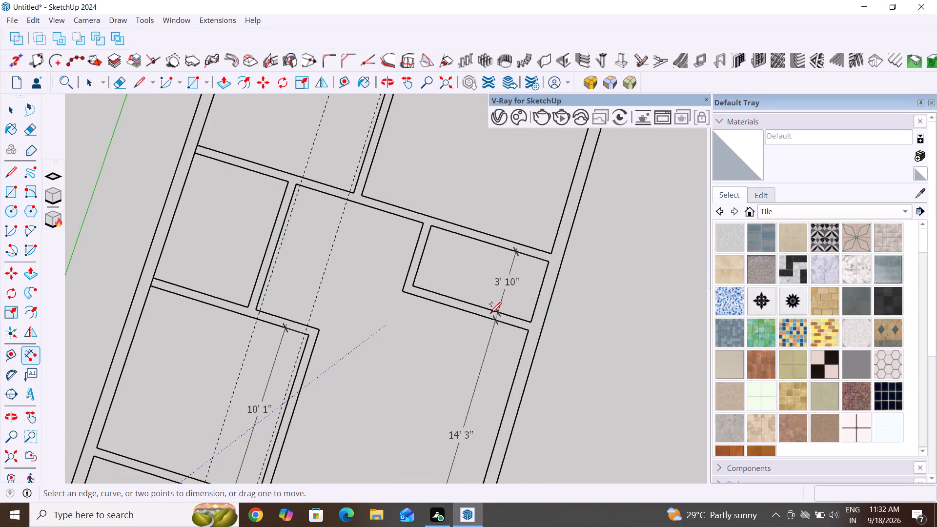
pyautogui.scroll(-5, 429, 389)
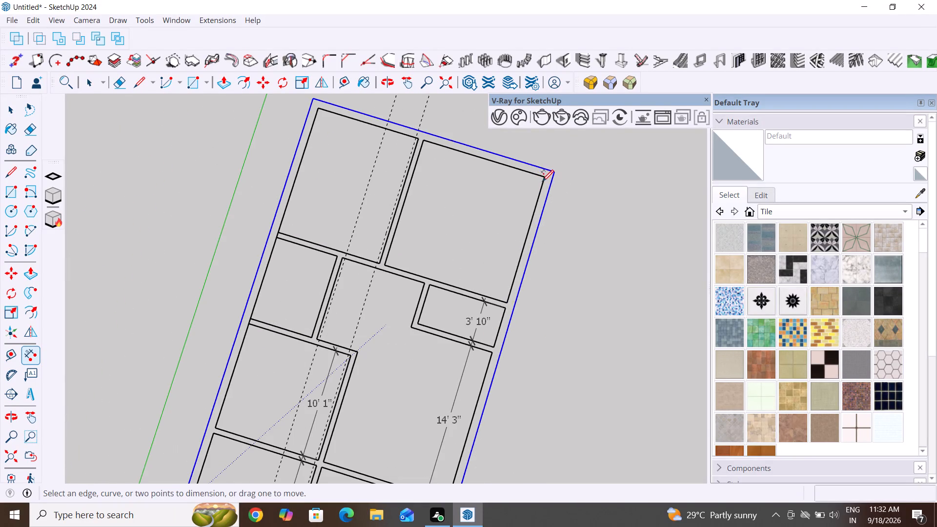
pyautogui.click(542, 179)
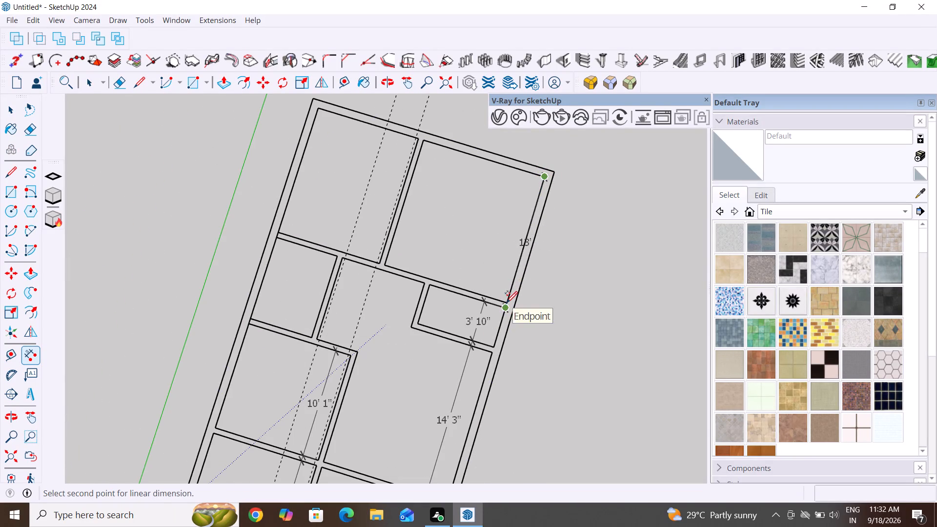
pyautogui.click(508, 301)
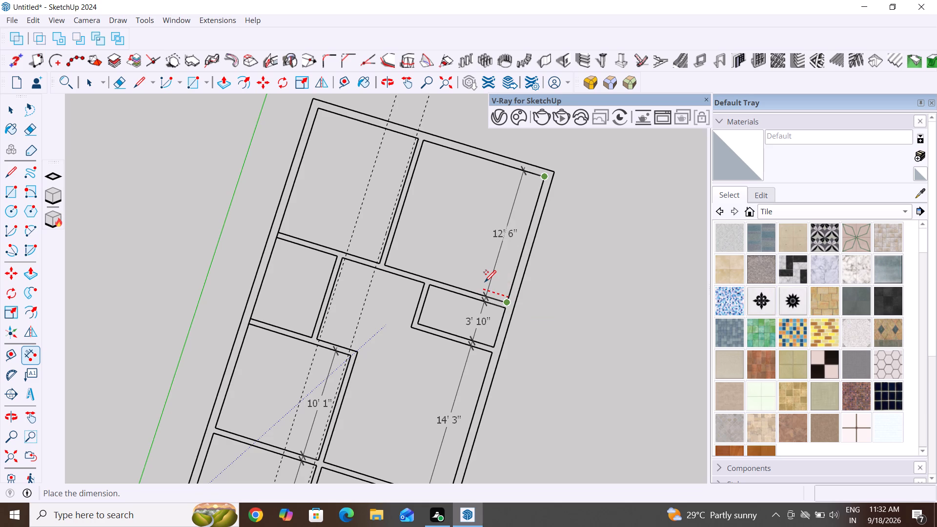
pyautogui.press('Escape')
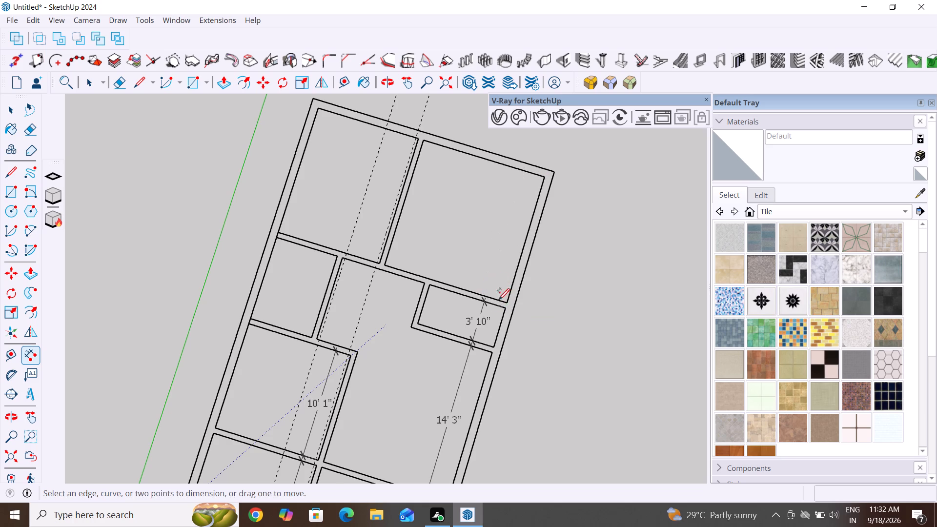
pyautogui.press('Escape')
# Examine the whole floor plan and its placed dimensions from several angles, with the dimension command ended.
pyautogui.scroll(-6, 455, 364)
pyautogui.moveTo(448, 392); pyautogui.dragTo(368, 228, button='middle')
pyautogui.moveTo(349, 379); pyautogui.dragTo(432, 228, button='middle')
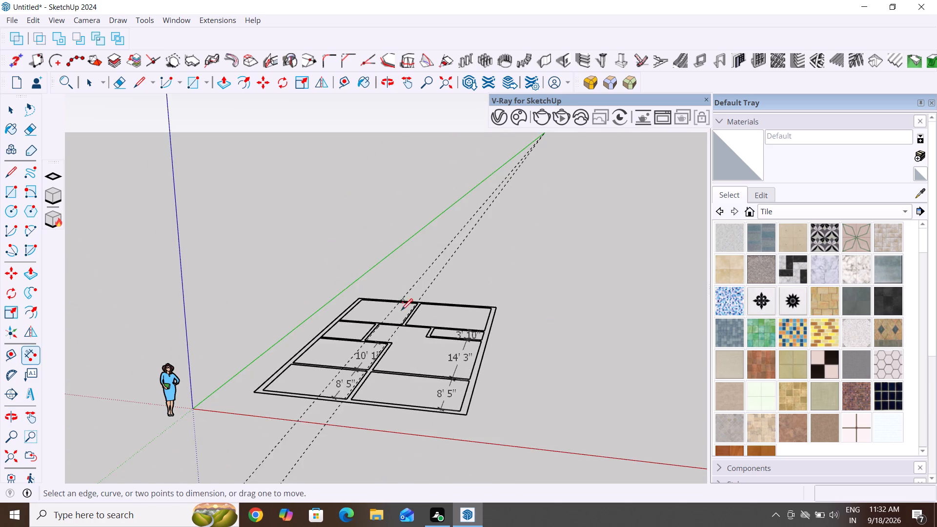
pyautogui.moveTo(398, 361); pyautogui.dragTo(442, 314, button='middle')
pyautogui.moveTo(396, 404); pyautogui.dragTo(322, 490, button='middle')
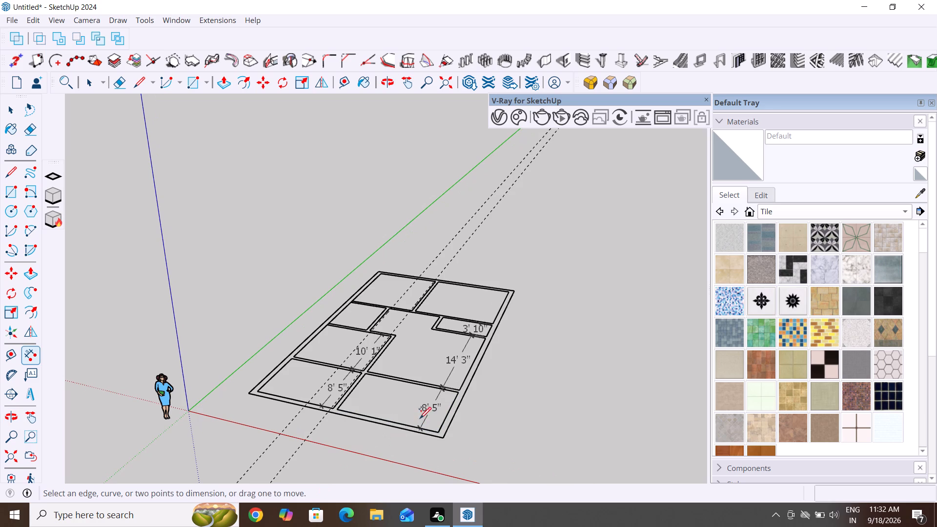
pyautogui.press('Escape')
pyautogui.press('Escape')
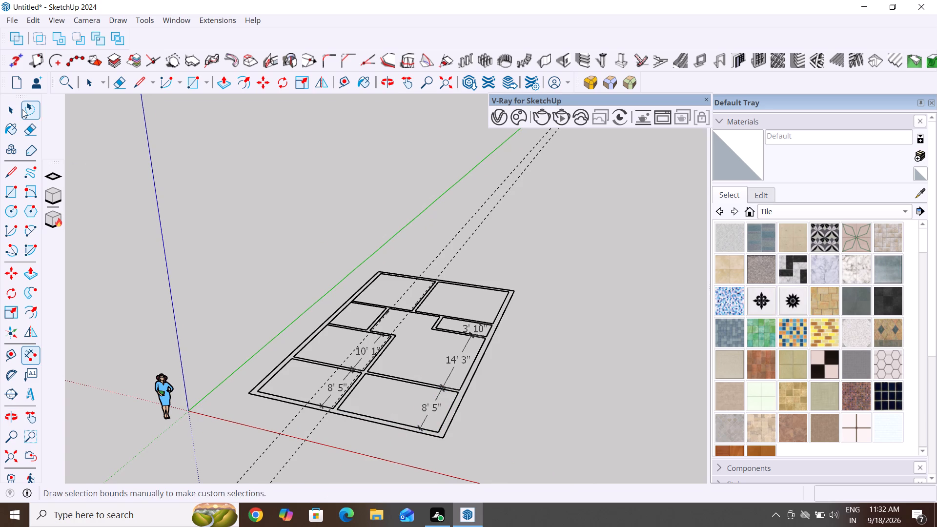
pyautogui.click(13, 110)
pyautogui.moveTo(425, 330); pyautogui.dragTo(373, 386, button='middle')
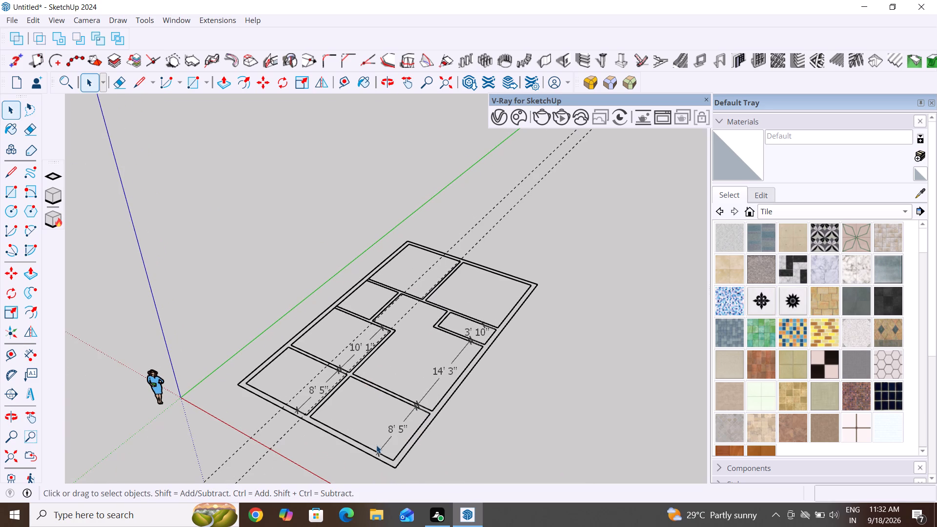
pyautogui.press('Escape')
pyautogui.press('Escape')
pyautogui.scroll(4, 315, 391)
pyautogui.moveTo(320, 411); pyautogui.dragTo(438, 406, button='middle')
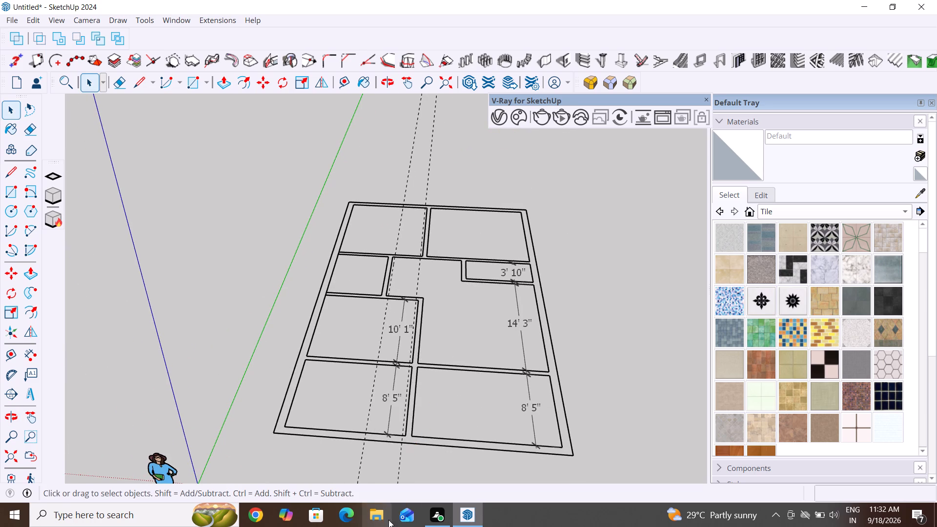
# Start saving the model and create a folder named "Sketchup intership file" in Documents.
pyautogui.hotkey('ctrl', 's')
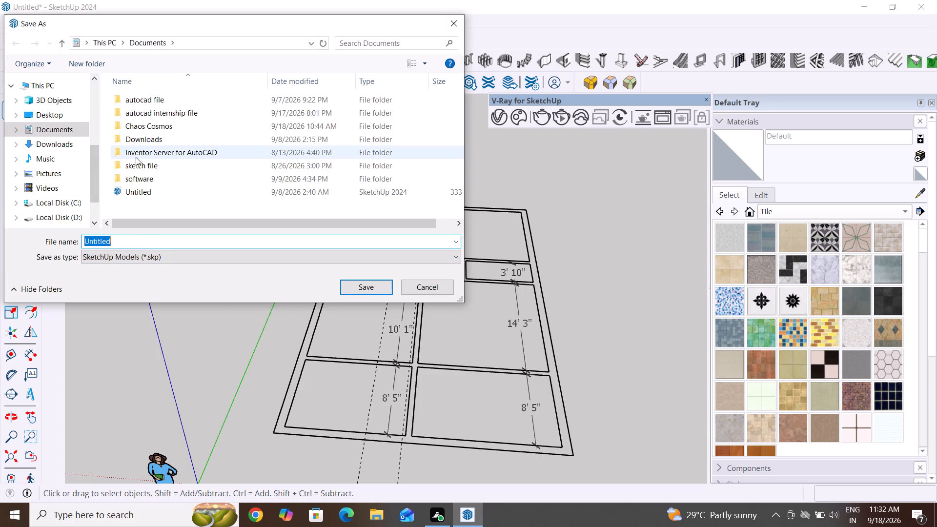
pyautogui.scroll(-4, 137, 211)
pyautogui.scroll(4, 146, 198)
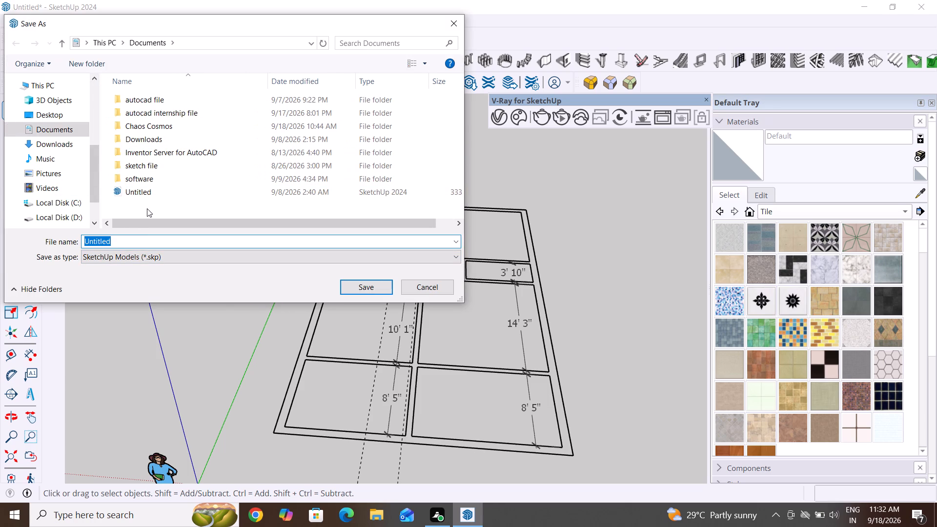
pyautogui.rightClick(150, 208)
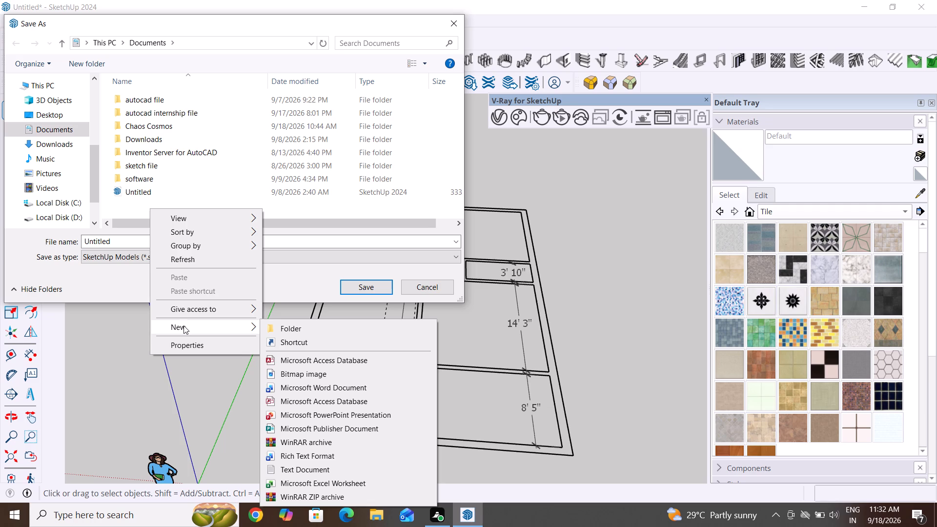
pyautogui.click(215, 328)
pyautogui.click(301, 329)
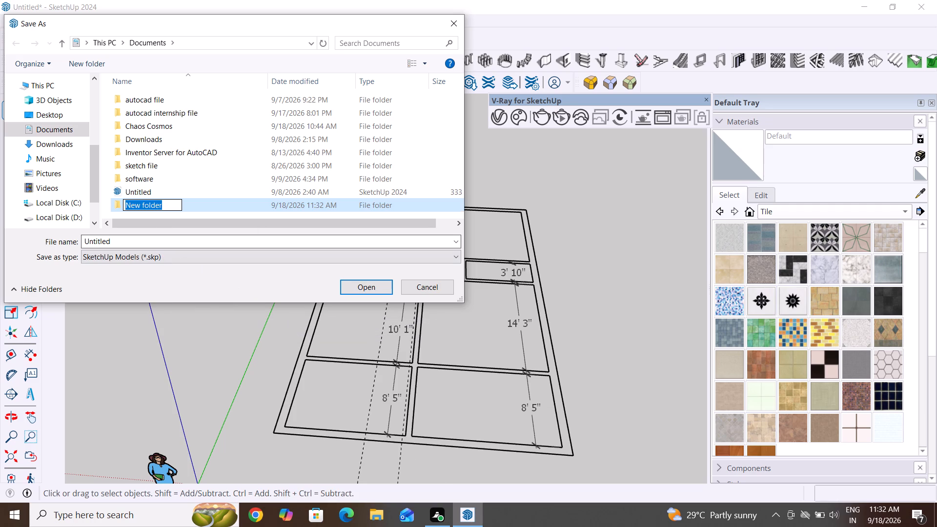
pyautogui.press('BackSpace')
pyautogui.press('BackSpace')
pyautogui.press('BackSpace')
pyautogui.write('SKETCH')
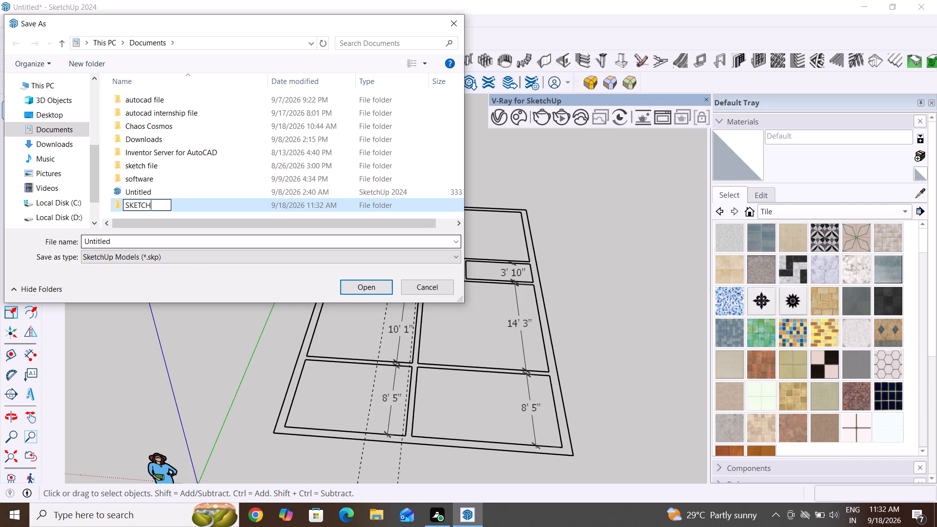
pyautogui.press('space')
pyautogui.write('INTER')
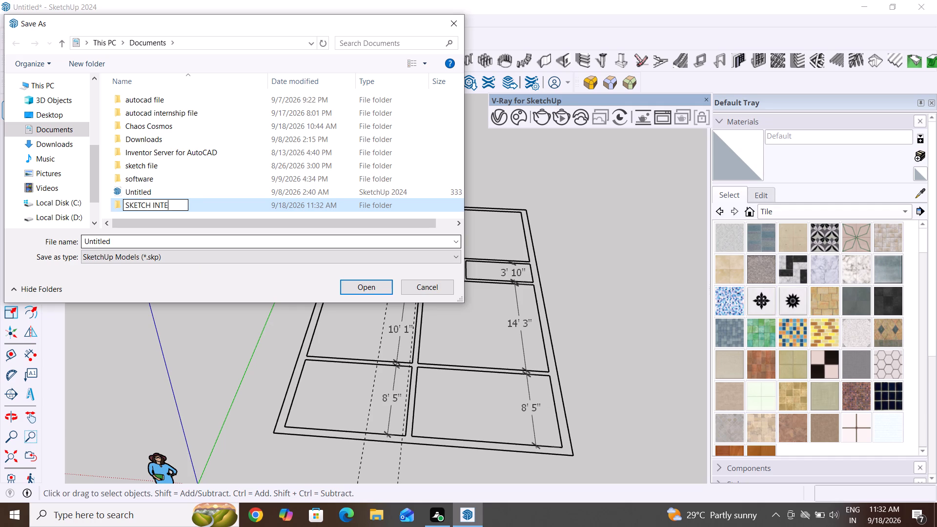
pyautogui.press('space')
pyautogui.press('BackSpace')
pyautogui.press('BackSpace')
pyautogui.press('BackSpace')
pyautogui.press('BackSpace')
pyautogui.press('BackSpace')
pyautogui.press('BackSpace')
pyautogui.press('BackSpace')
pyautogui.press('BackSpace')
pyautogui.press('BackSpace')
pyautogui.press('BackSpace')
pyautogui.press('BackSpace')
pyautogui.press('BackSpace')
pyautogui.press('BackSpace')
pyautogui.press('BackSpace')
pyautogui.press('BackSpace')
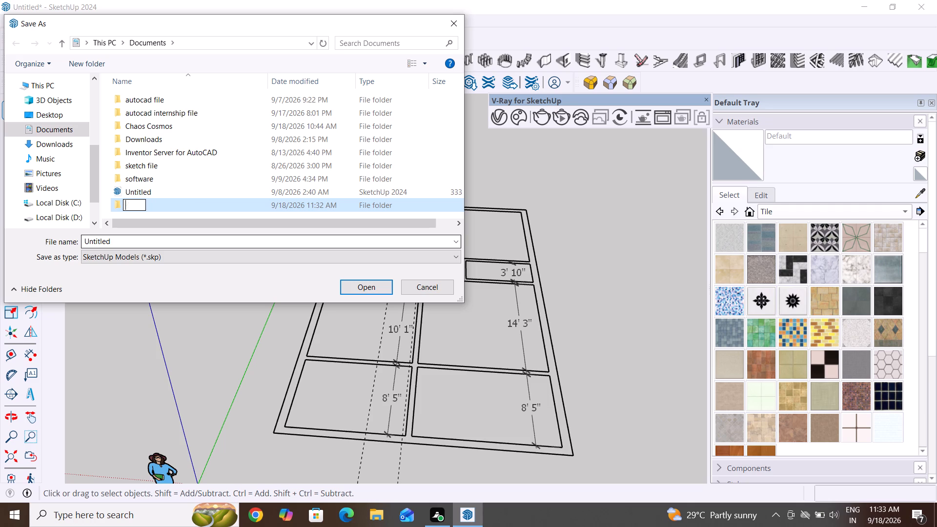
pyautogui.press('BackSpace')
pyautogui.press('BackSpace')
pyautogui.press('BackSpace')
pyautogui.press('BackSpace')
pyautogui.press('BackSpace')
pyautogui.press('s')
pyautogui.press('k')
pyautogui.press('BackSpace')
pyautogui.press('BackSpace')
pyautogui.press('BackSpace')
pyautogui.press('BackSpace')
pyautogui.press('s')
pyautogui.write('ketchup')
pyautogui.press('space')
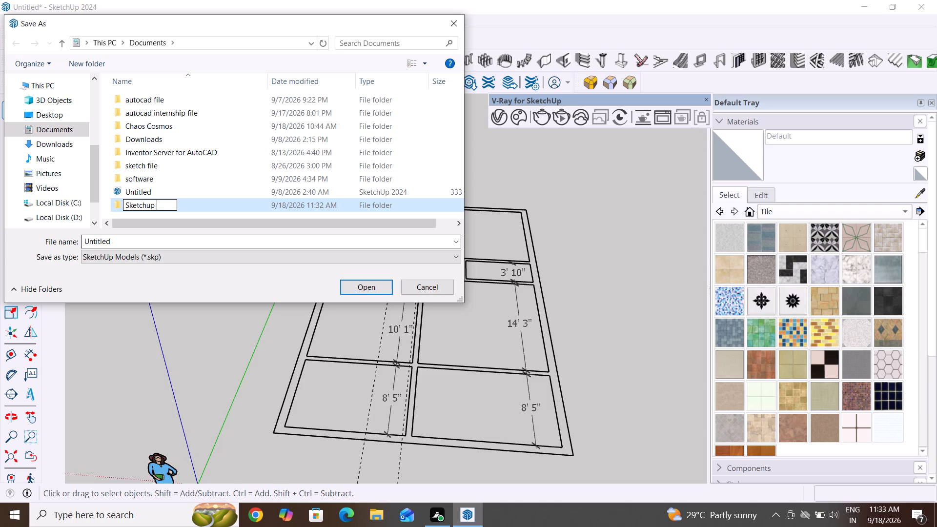
pyautogui.press('i')
pyautogui.write('ntershio')
pyautogui.press('BackSpace')
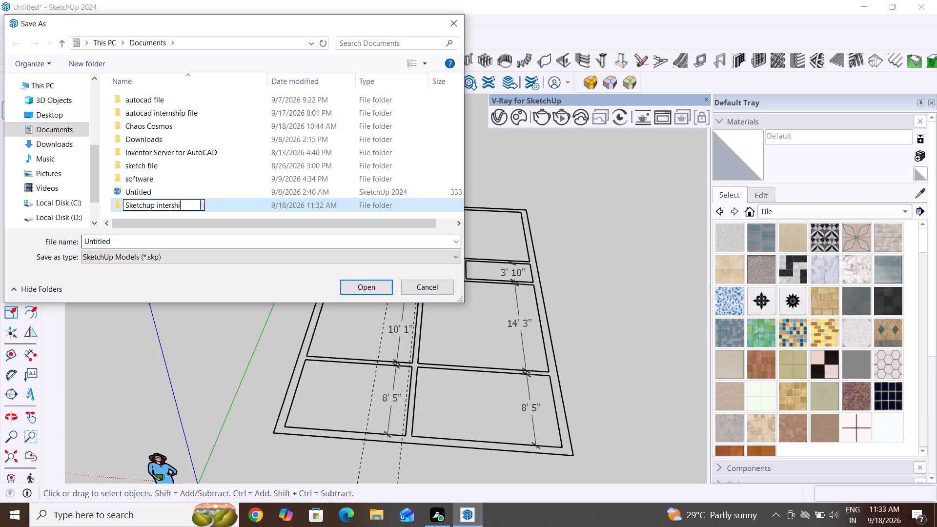
pyautogui.press('p')
pyautogui.press('space')
pyautogui.write('file')
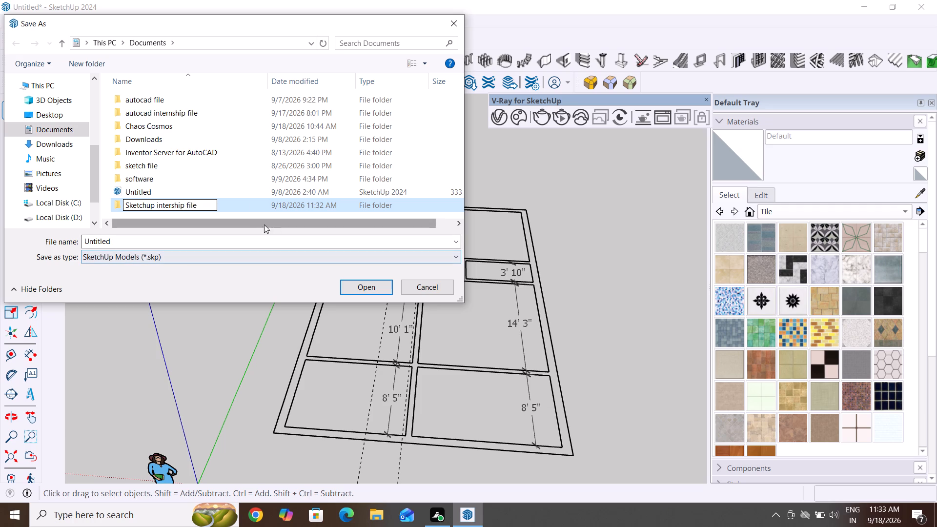
pyautogui.click(421, 179)
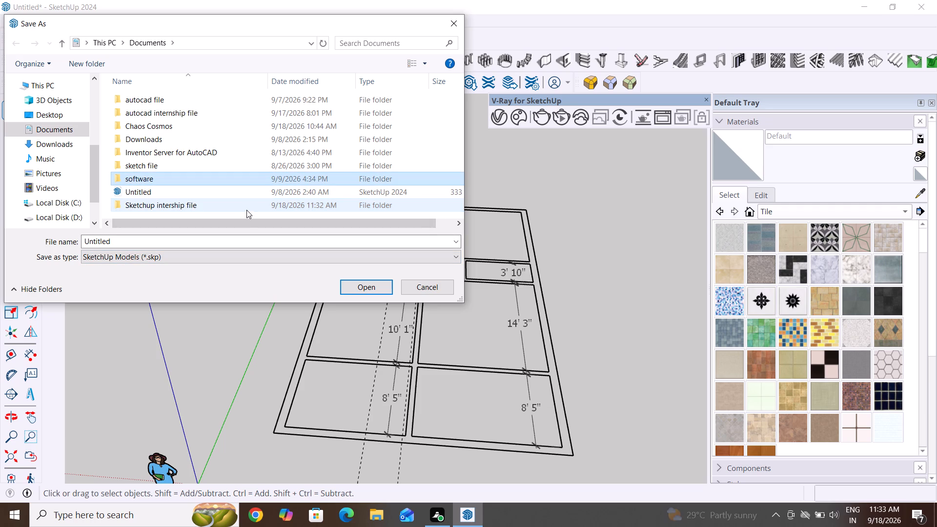
# Save the model in the "Sketchup intership file" folder as "house plan west face fp- 1066" in SketchUp Models (*.skp) format.
pyautogui.doubleClick(244, 203)
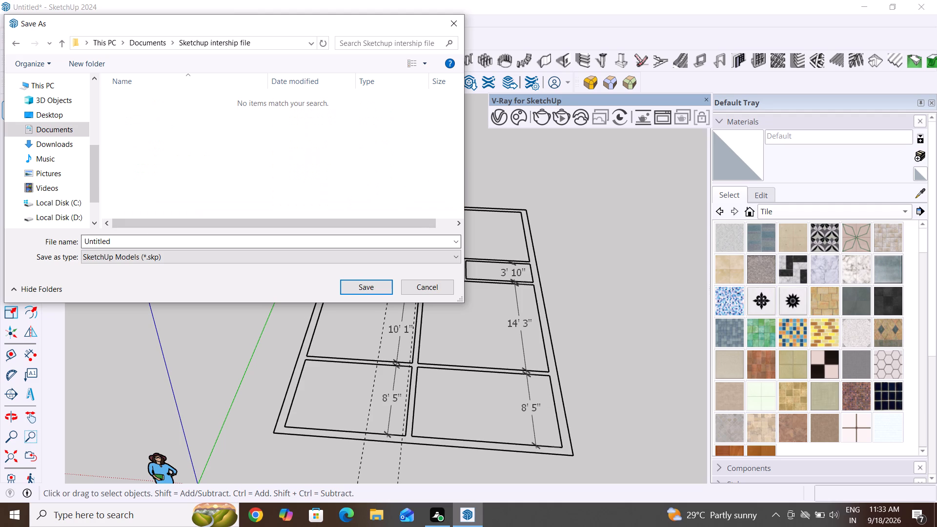
pyautogui.click(134, 246)
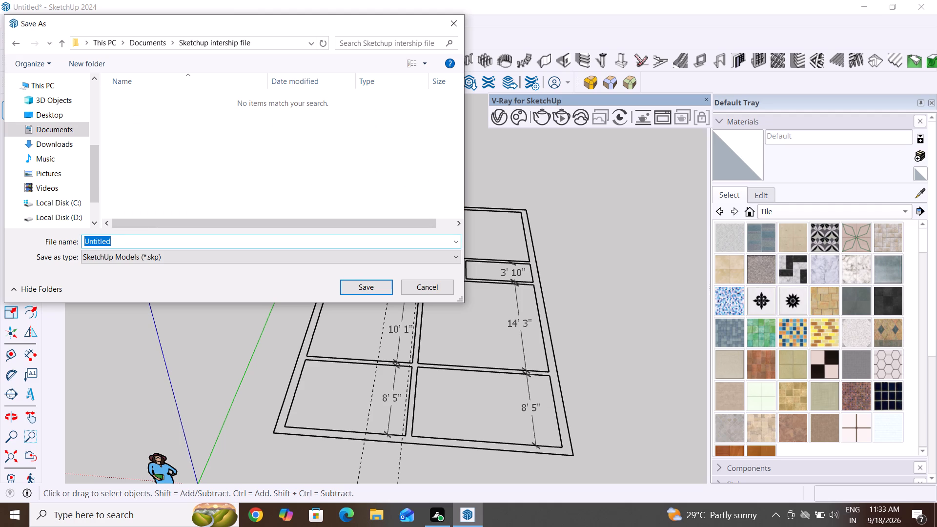
pyautogui.press('BackSpace')
pyautogui.press('BackSpace')
pyautogui.press('BackSpace')
pyautogui.press('BackSpace')
pyautogui.press('BackSpace')
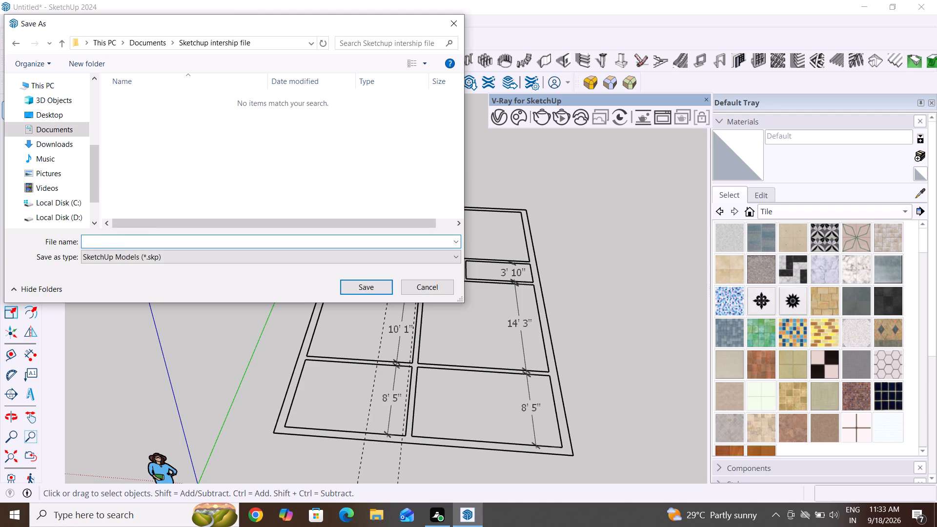
pyautogui.write('house pla')
pyautogui.press('n')
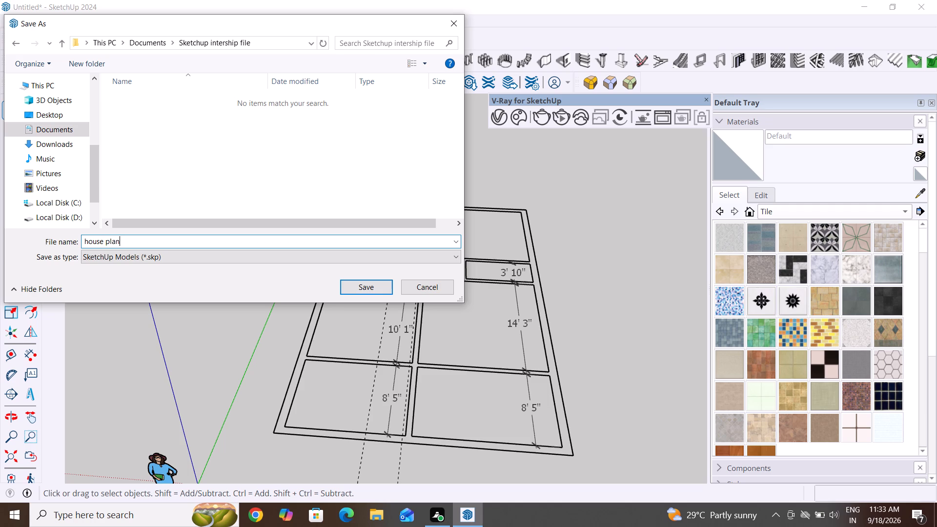
pyautogui.press('space')
pyautogui.write('west')
pyautogui.press('space')
pyautogui.write('face')
pyautogui.press('space')
pyautogui.write('fp')
pyautogui.write('-')
pyautogui.press('space')
pyautogui.write('1066')
pyautogui.click(454, 254)
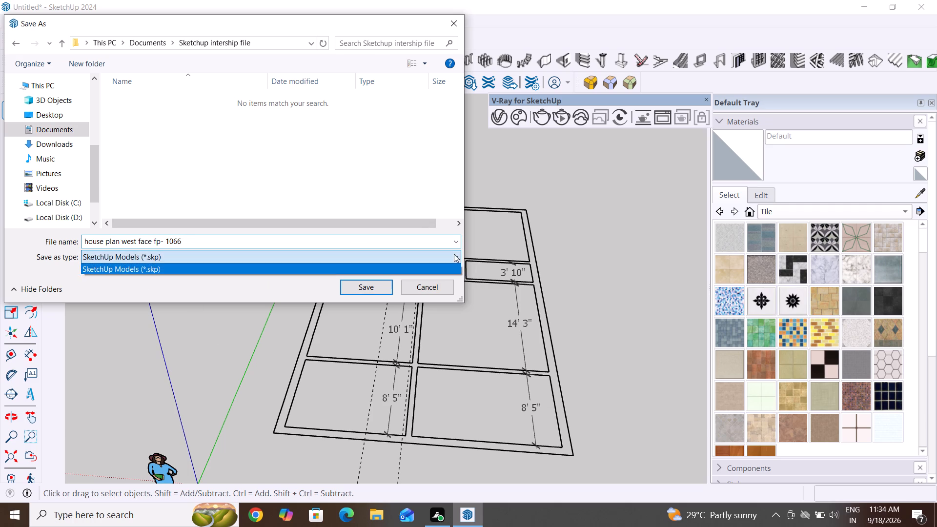
pyautogui.click(454, 254)
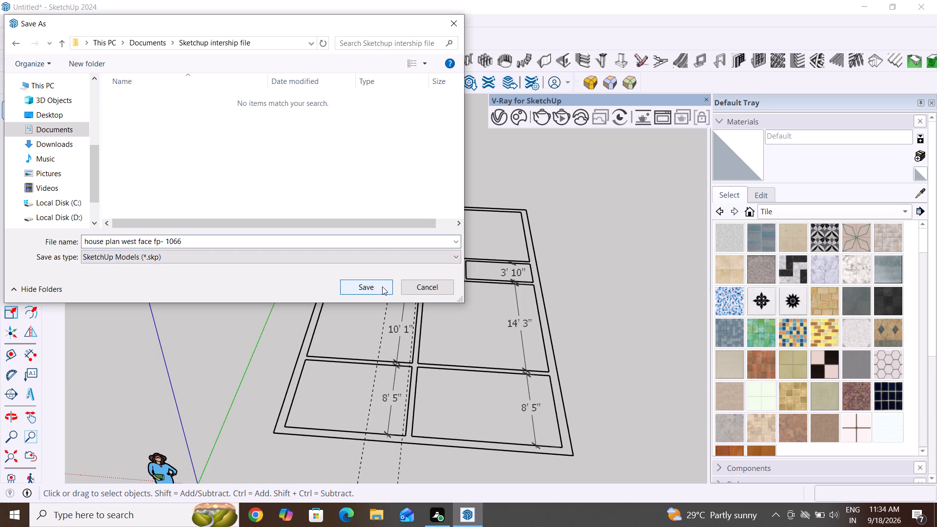
pyautogui.click(382, 286)
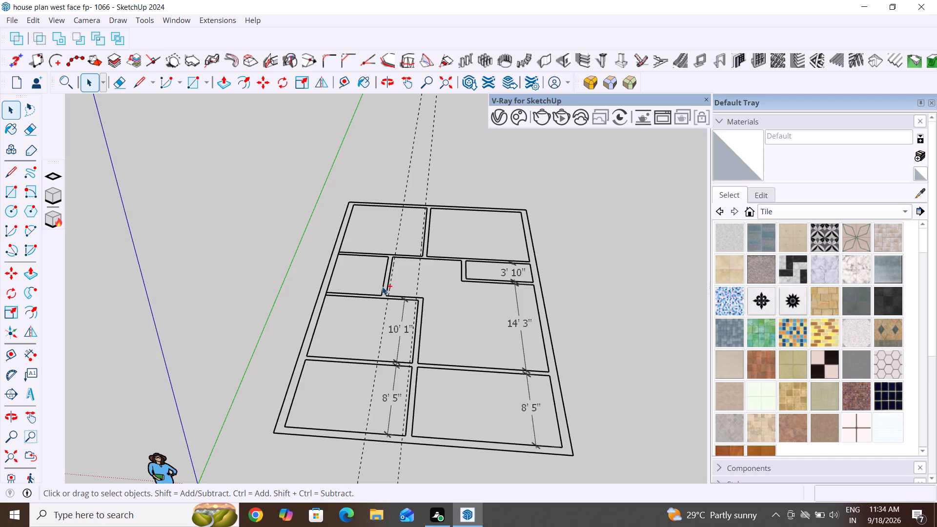
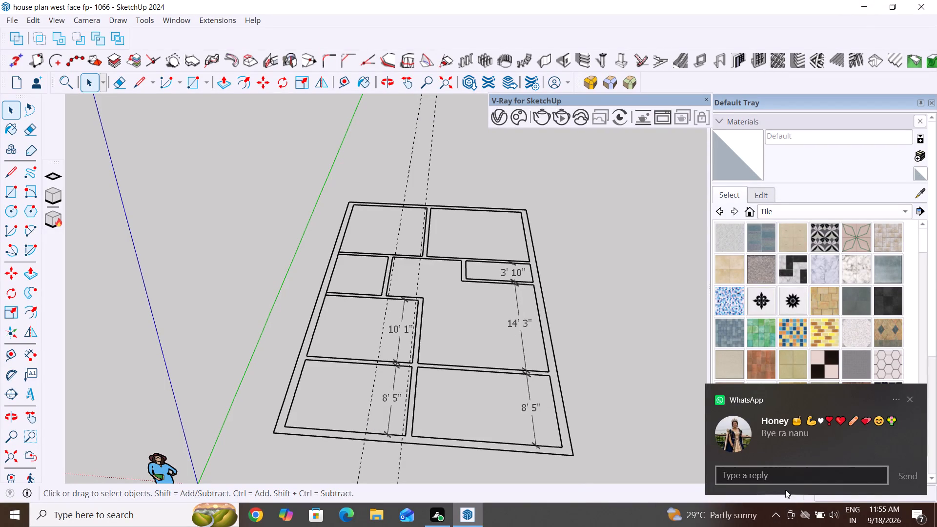
# Reply "again ra" to the incoming WhatsApp message and return to the model.
pyautogui.click(792, 474)
pyautogui.press('a')
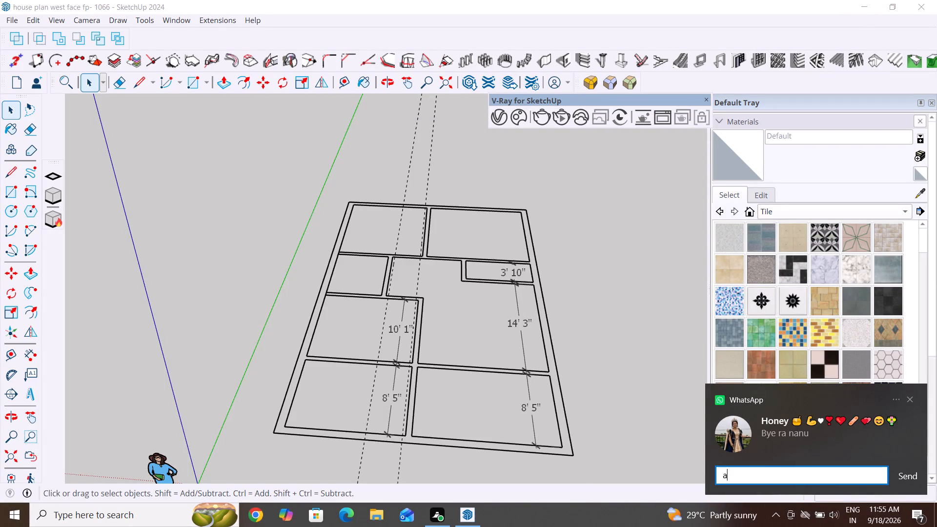
pyautogui.press('g')
pyautogui.press('a')
pyautogui.press('i')
pyautogui.press('n')
pyautogui.press('space')
pyautogui.write('ra')
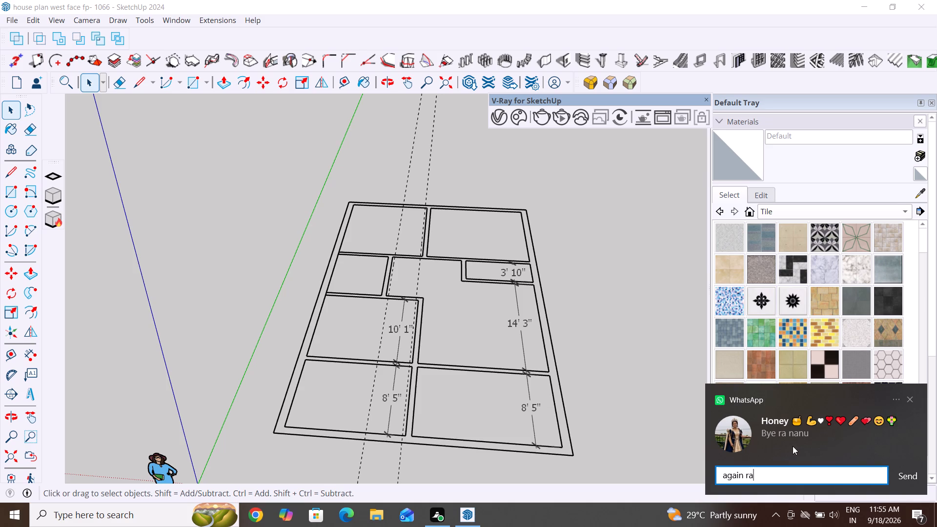
pyautogui.click(909, 476)
pyautogui.click(652, 414)
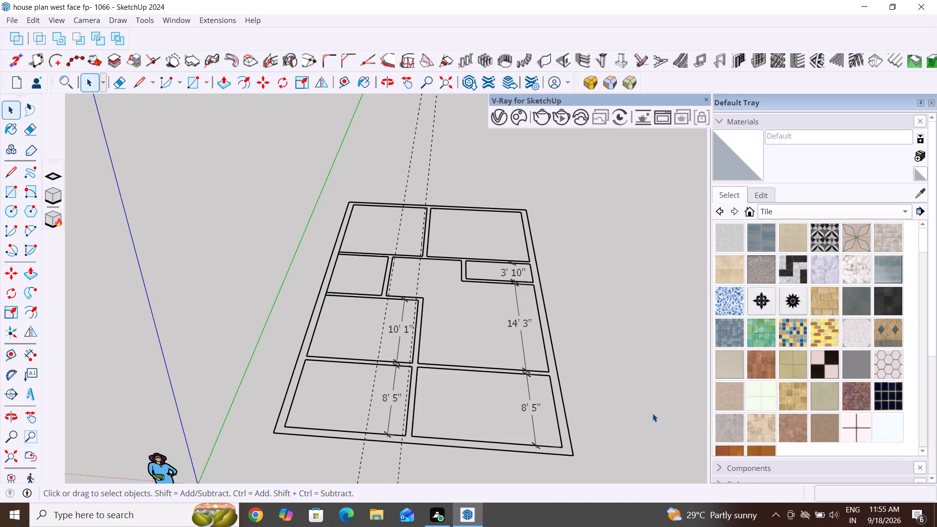
# Examine the floor plan's rooms and placed dimensions from several angles and close to its far end.
pyautogui.scroll(-4, 412, 220)
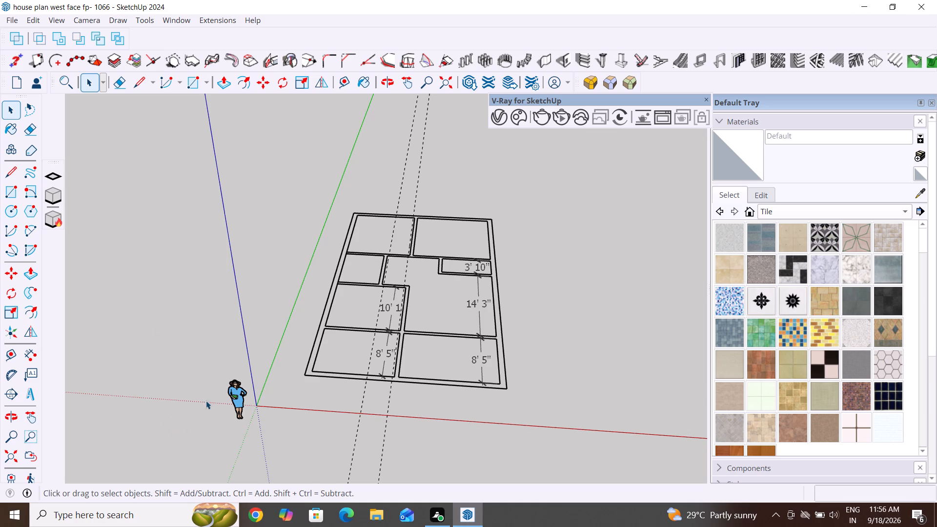
pyautogui.scroll(-3, 404, 365)
pyautogui.moveTo(460, 261); pyautogui.dragTo(427, 337, button='middle')
pyautogui.scroll(1, 500, 189)
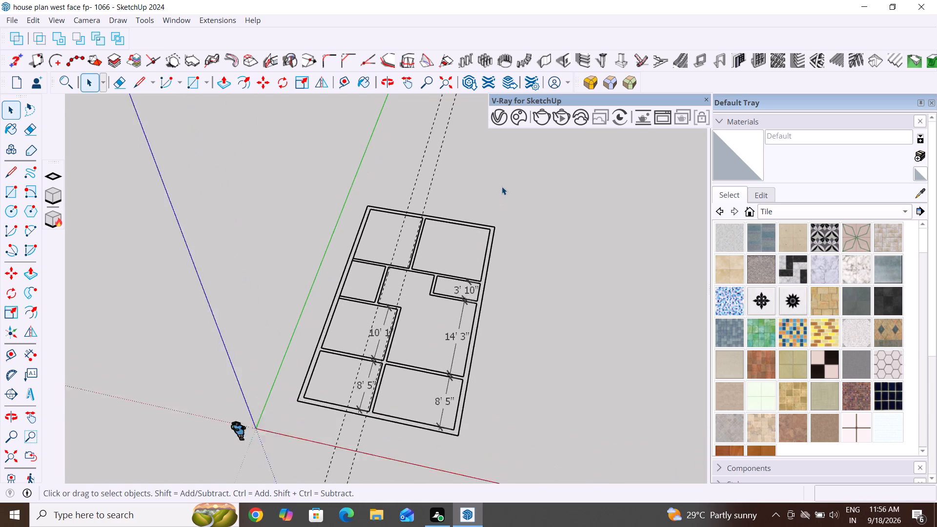
pyautogui.scroll(3, 502, 186)
pyautogui.moveTo(412, 373); pyautogui.dragTo(435, 364, button='middle')
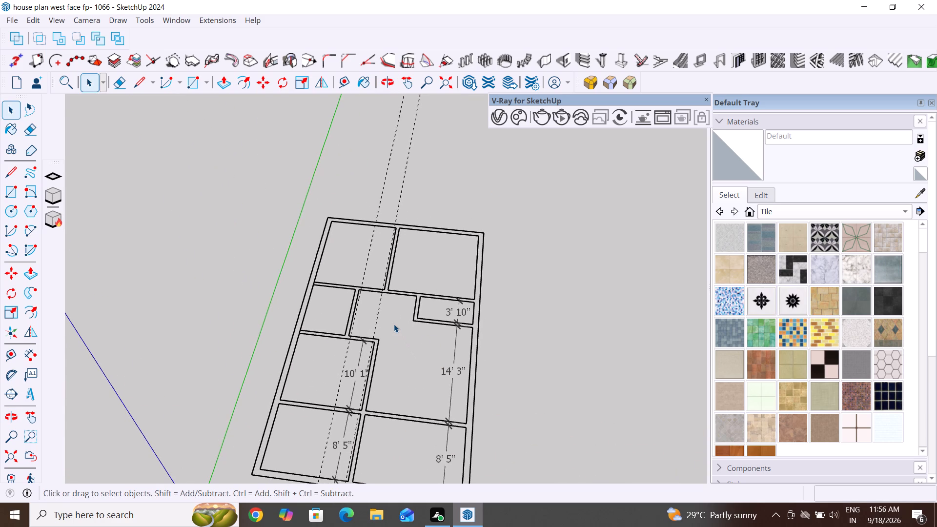
pyautogui.scroll(3, 392, 236)
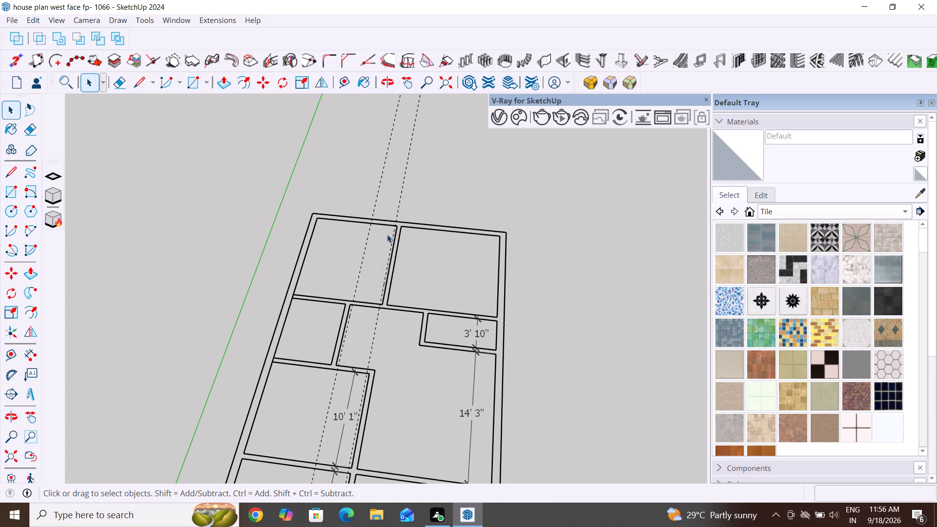
pyautogui.moveTo(369, 303); pyautogui.dragTo(405, 313, button='middle')
pyautogui.scroll(3, 408, 307)
pyautogui.press('Escape')
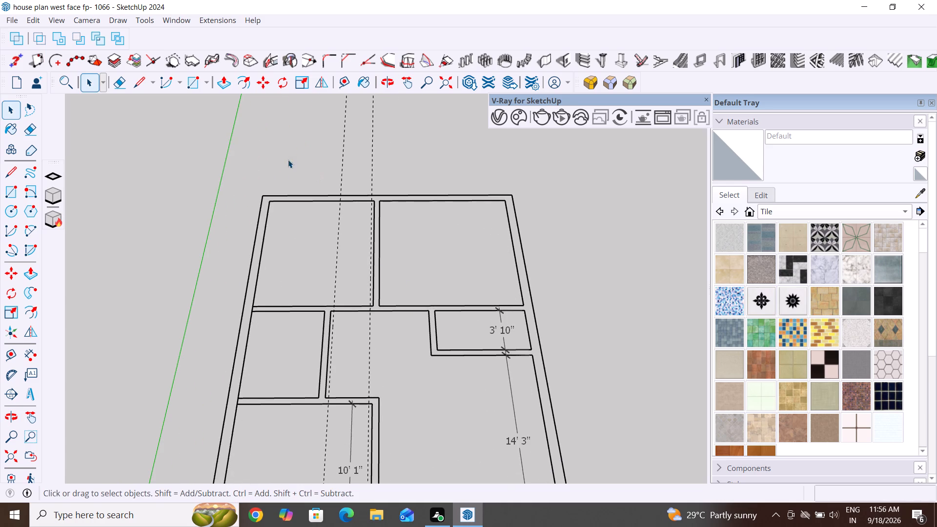
pyautogui.press('Escape')
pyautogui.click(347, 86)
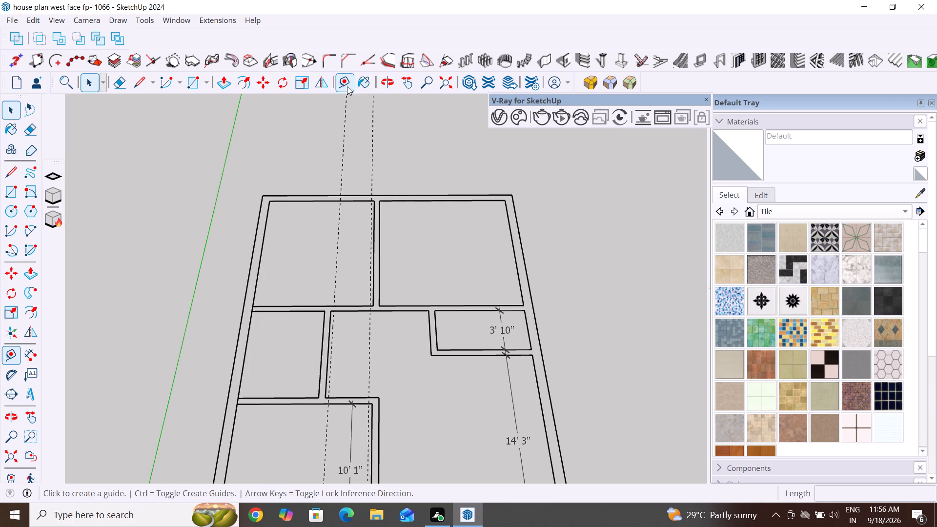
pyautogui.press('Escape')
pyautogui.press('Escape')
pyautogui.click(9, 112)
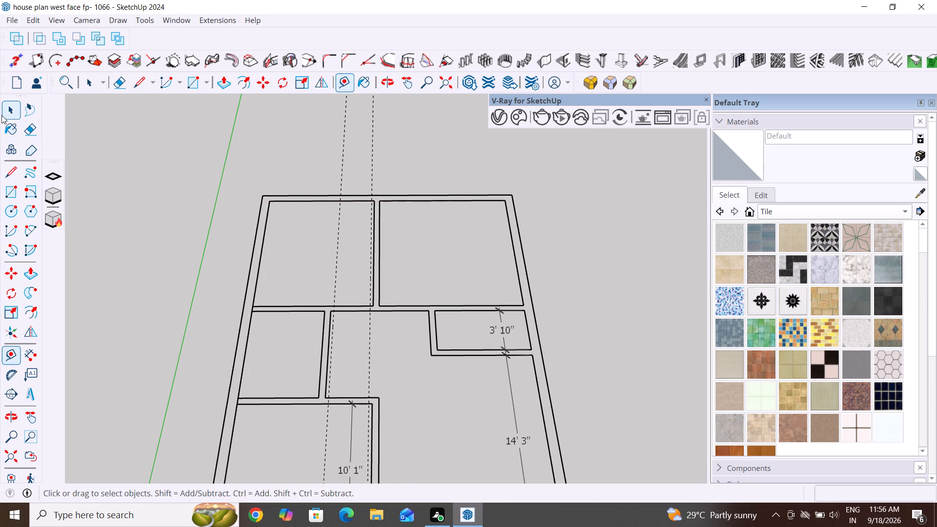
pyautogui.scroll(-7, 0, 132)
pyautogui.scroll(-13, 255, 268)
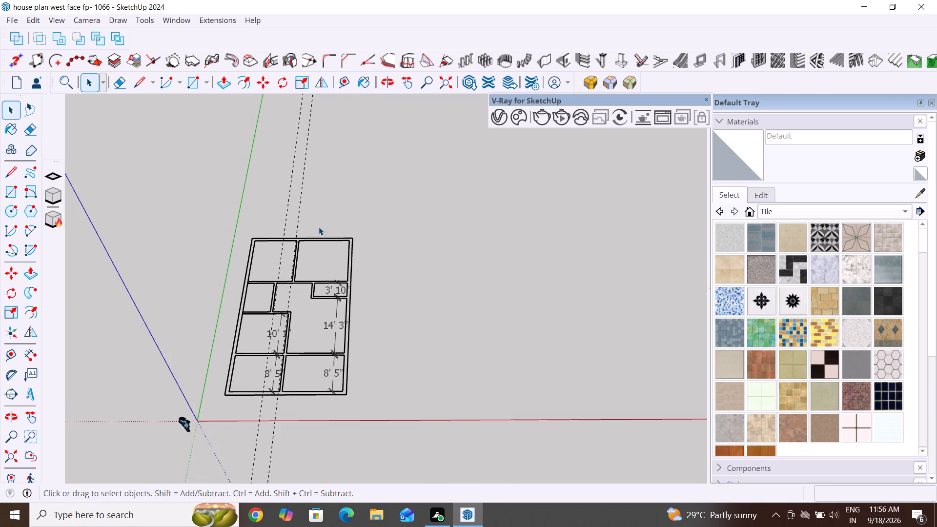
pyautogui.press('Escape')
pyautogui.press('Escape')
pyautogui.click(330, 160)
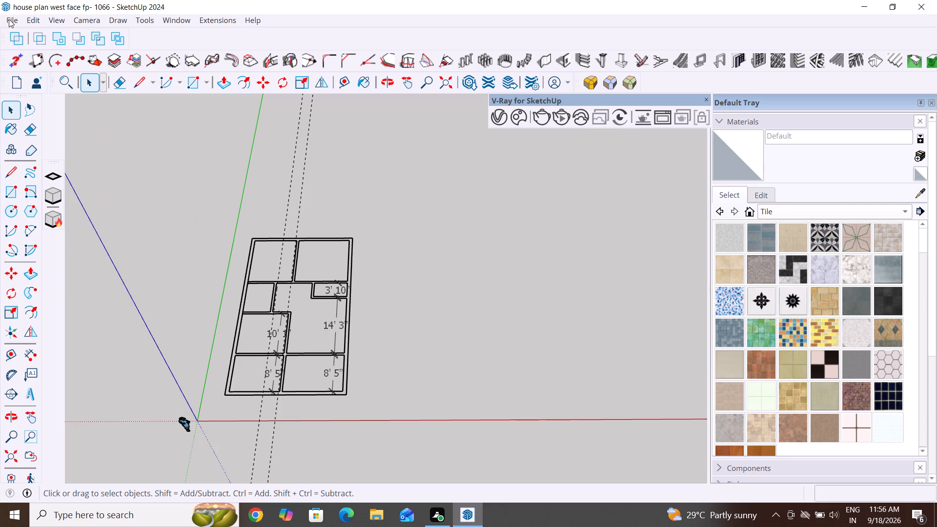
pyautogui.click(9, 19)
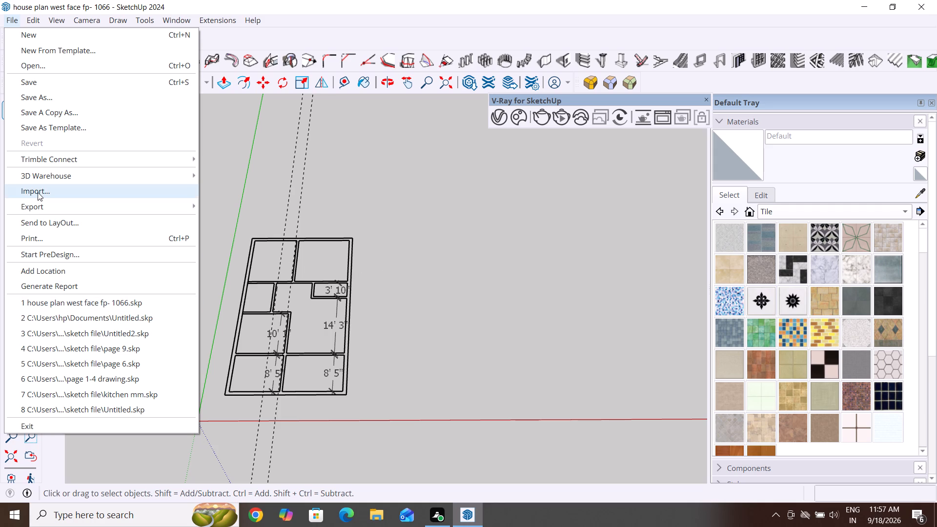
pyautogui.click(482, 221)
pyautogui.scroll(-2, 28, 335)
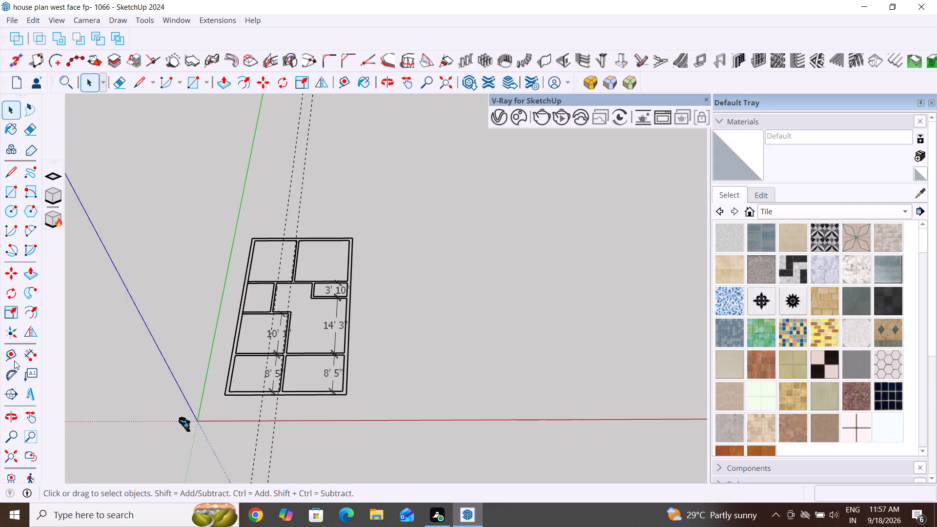
# Measure two free distances in the empty area beside the floor plan.
pyautogui.click(14, 355)
pyautogui.click(415, 298)
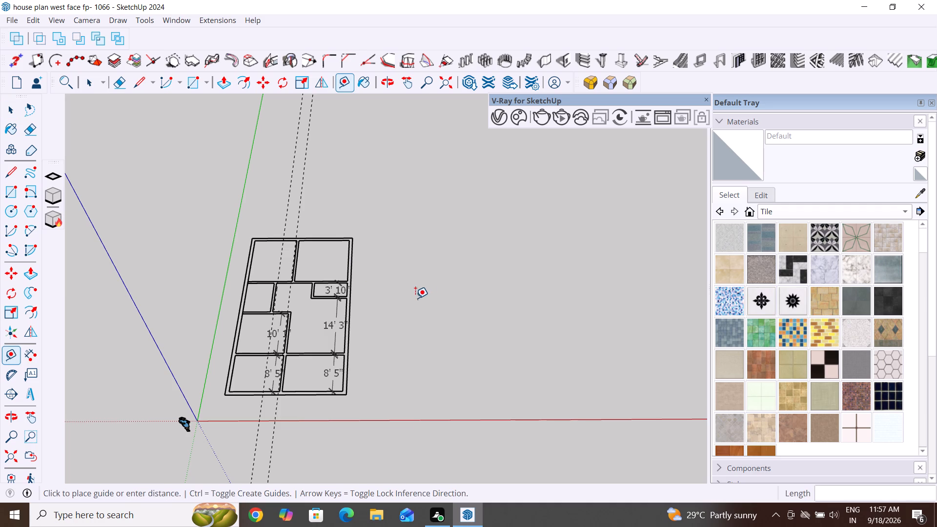
pyautogui.click(454, 298)
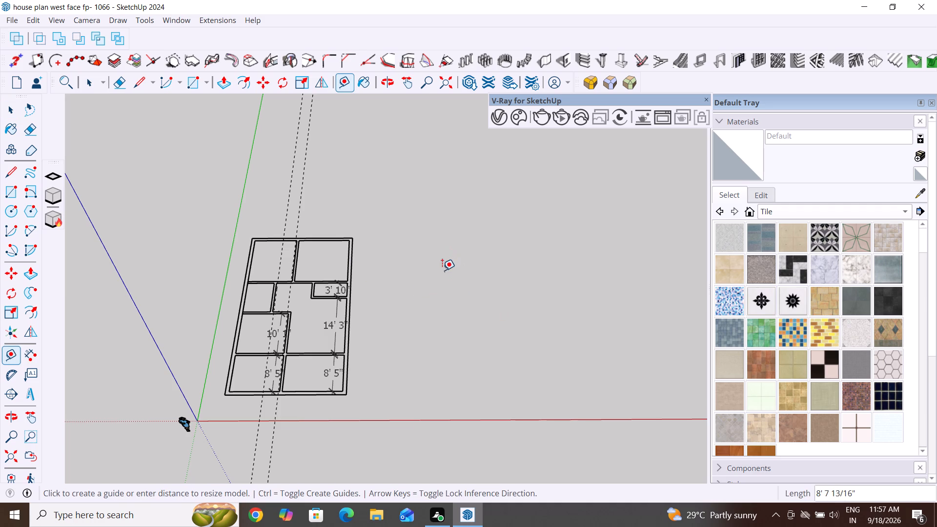
pyautogui.click(405, 265)
pyautogui.click(445, 267)
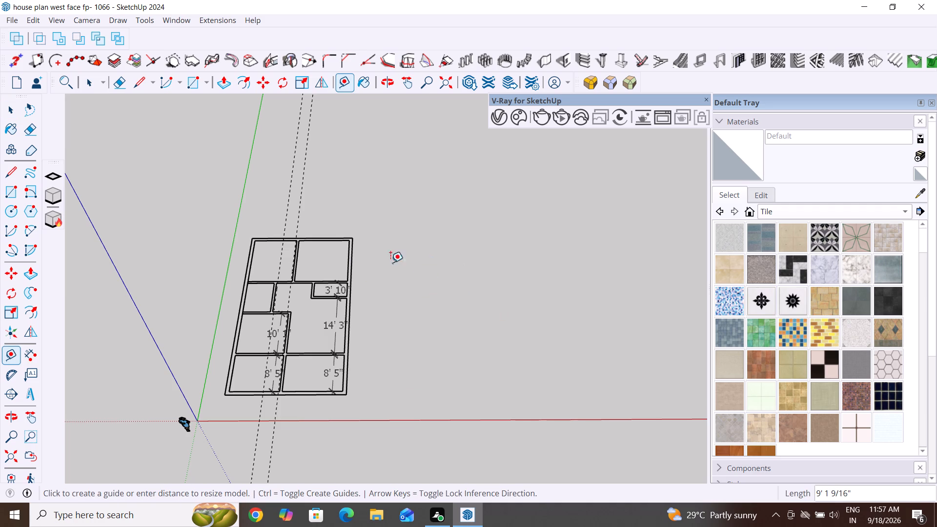
# Draw a 42' line in the empty area beside the floor plan and a 24' line from its far end along the red axis.
pyautogui.click(18, 165)
pyautogui.scroll(-9, 258, 356)
pyautogui.moveTo(333, 517); pyautogui.dragTo(325, 434, button='middle')
pyautogui.moveTo(444, 414); pyautogui.dragTo(242, 400, button='middle')
pyautogui.scroll(5, 314, 328)
pyautogui.click(309, 341)
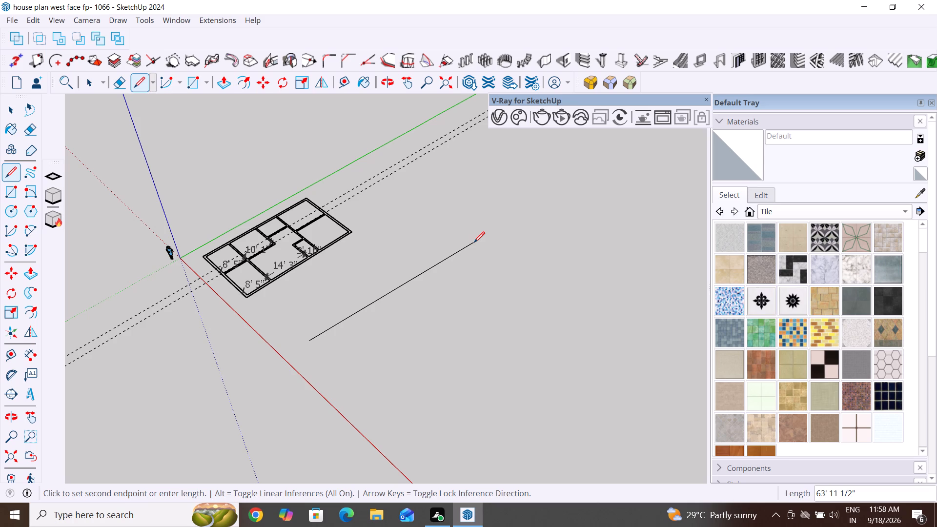
pyautogui.write("42'")
pyautogui.press('Return')
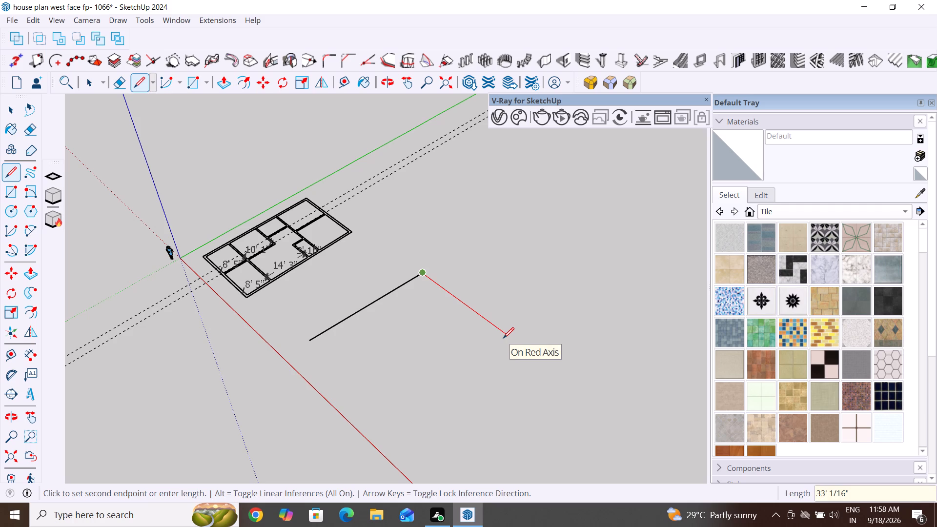
pyautogui.write("24'")
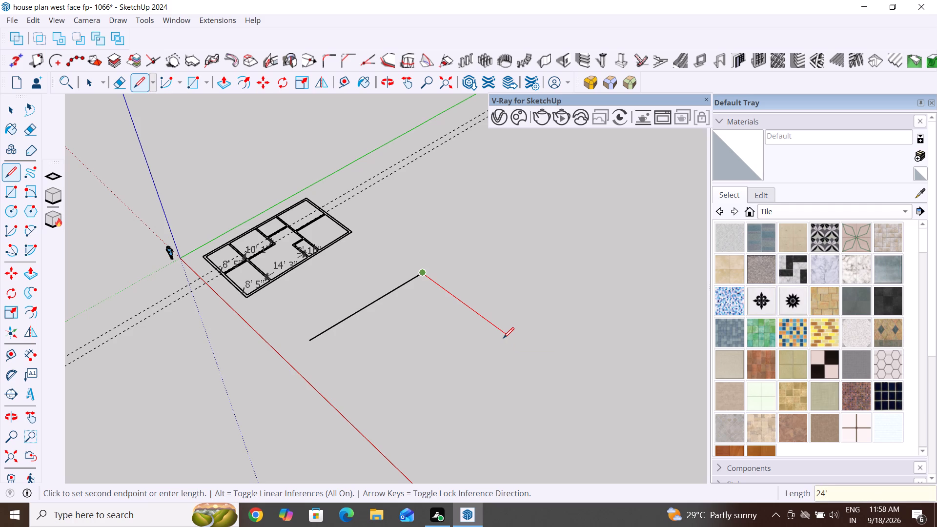
pyautogui.press('Return')
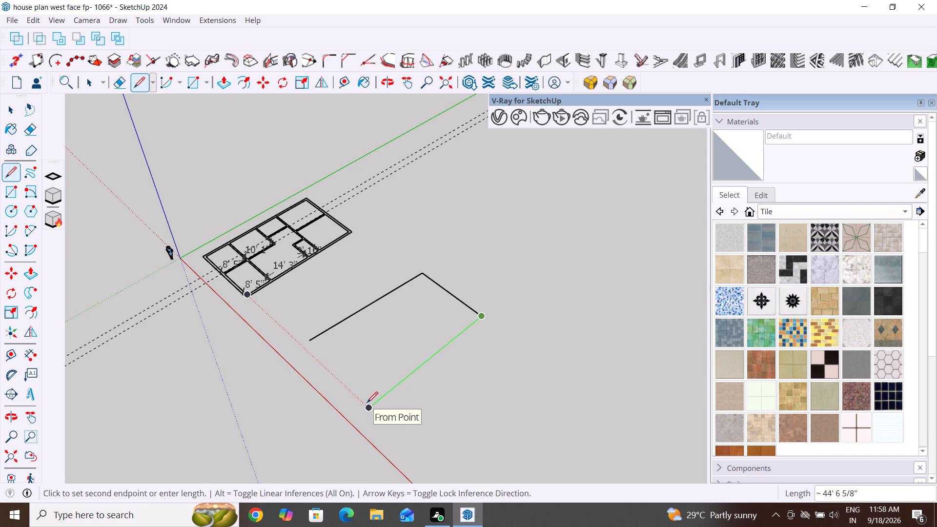
# Continue the outline with a 42' line back along the far side and a 24' line toward the first line's start, ending the Line command.
pyautogui.write("42'")
pyautogui.press('Return')
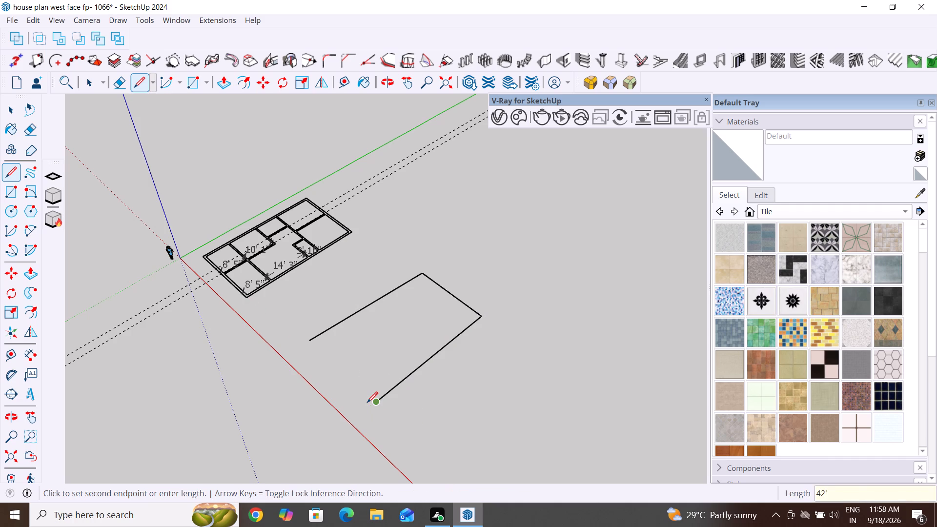
pyautogui.moveTo(323, 366); pyautogui.dragTo(579, 414, button='middle')
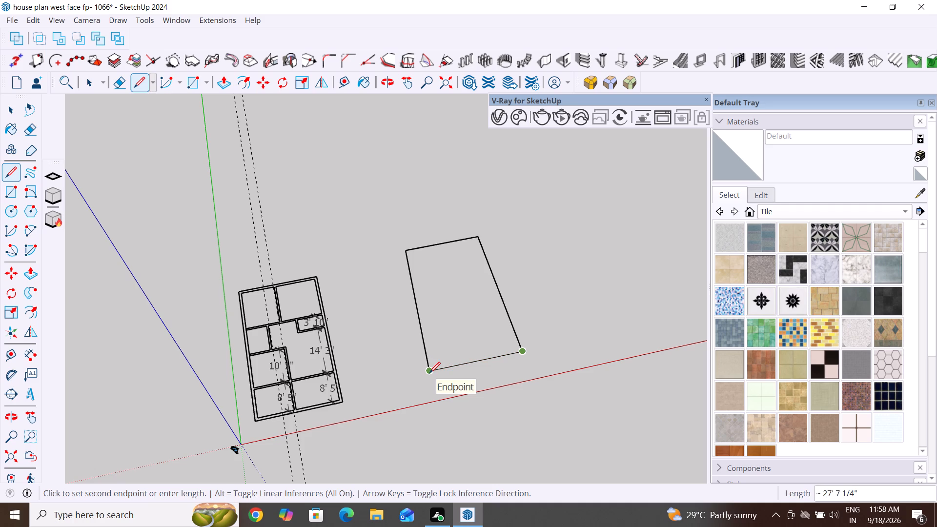
pyautogui.write("24'")
pyautogui.press('Return')
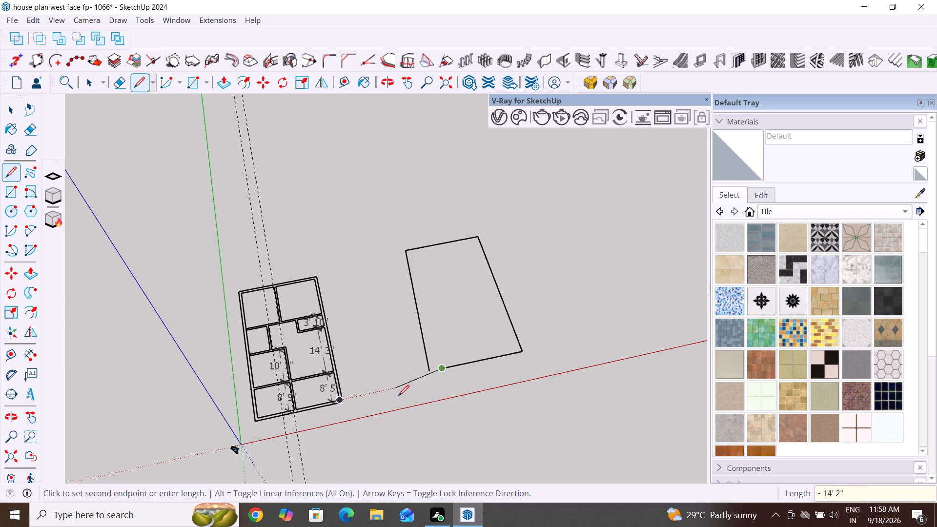
pyautogui.press('Escape')
pyautogui.press('Escape')
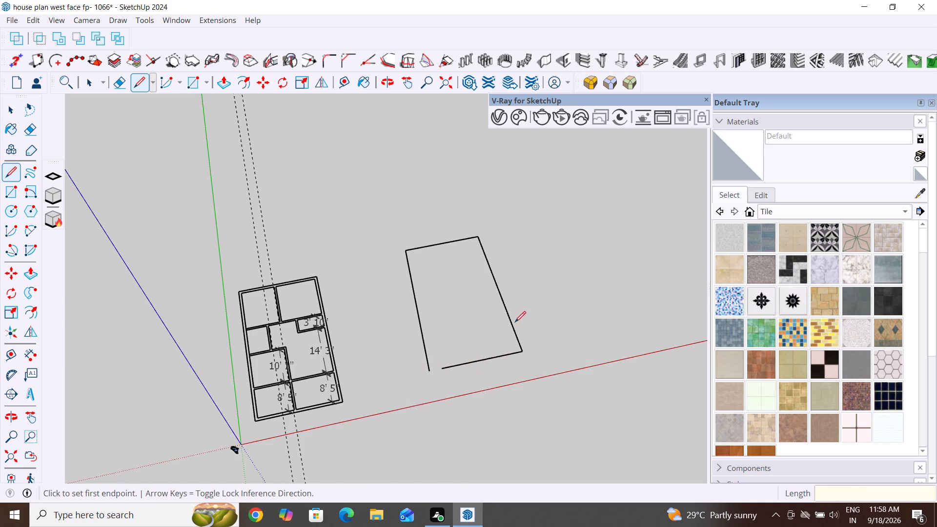
# Delete the long edge of the new outline that faces the floor plan.
pyautogui.scroll(-4, 550, 292)
pyautogui.moveTo(550, 298); pyautogui.dragTo(477, 393, button='middle')
pyautogui.press('Escape')
pyautogui.press('Escape')
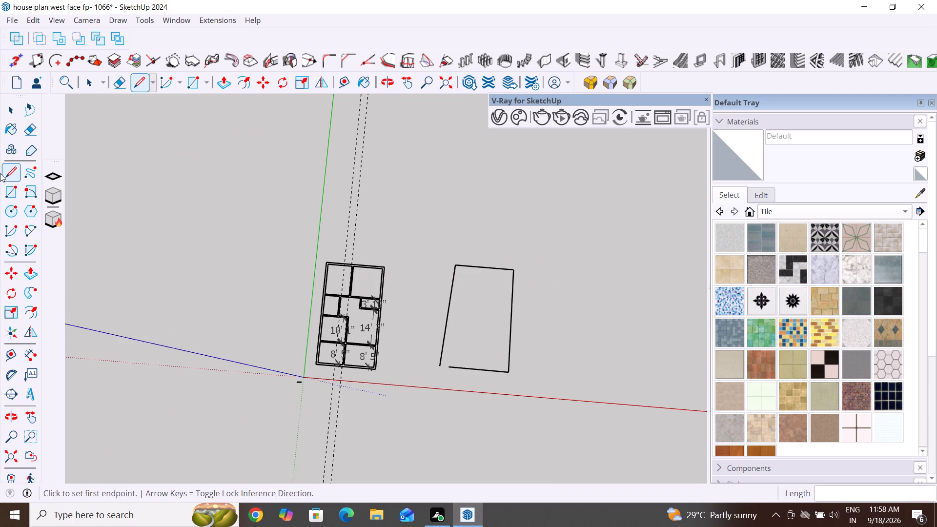
pyautogui.click(6, 108)
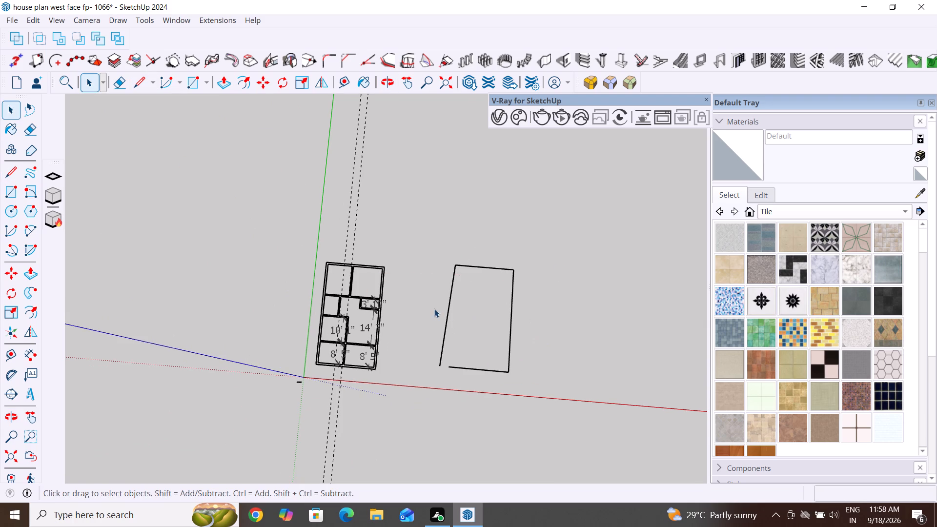
pyautogui.moveTo(458, 303); pyautogui.dragTo(433, 324)
pyautogui.press('Delete')
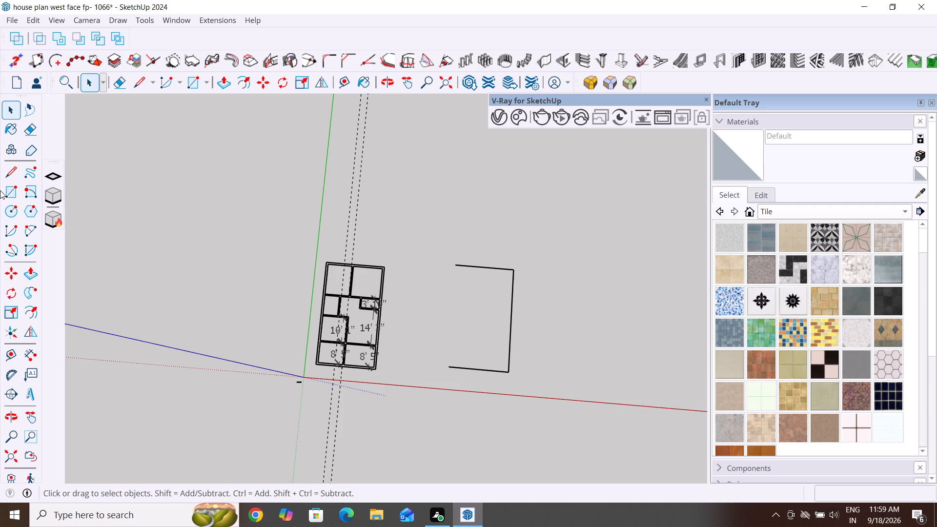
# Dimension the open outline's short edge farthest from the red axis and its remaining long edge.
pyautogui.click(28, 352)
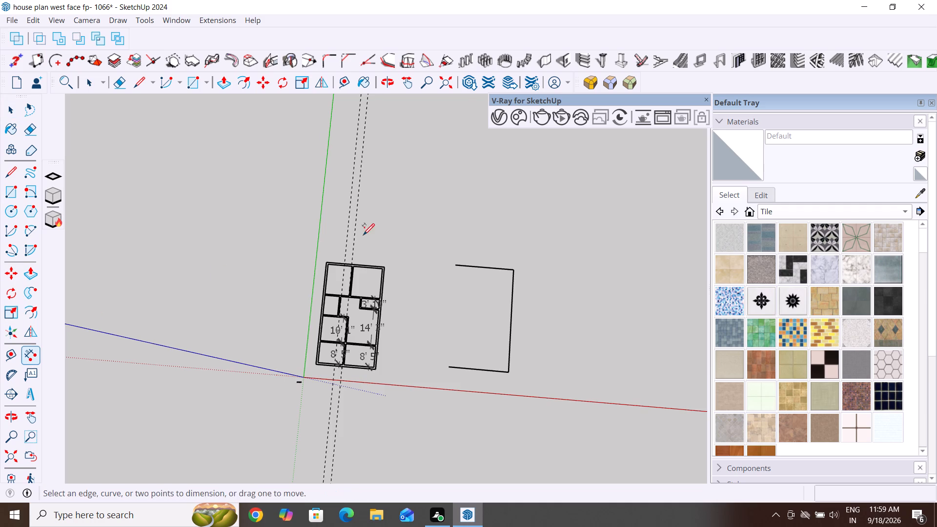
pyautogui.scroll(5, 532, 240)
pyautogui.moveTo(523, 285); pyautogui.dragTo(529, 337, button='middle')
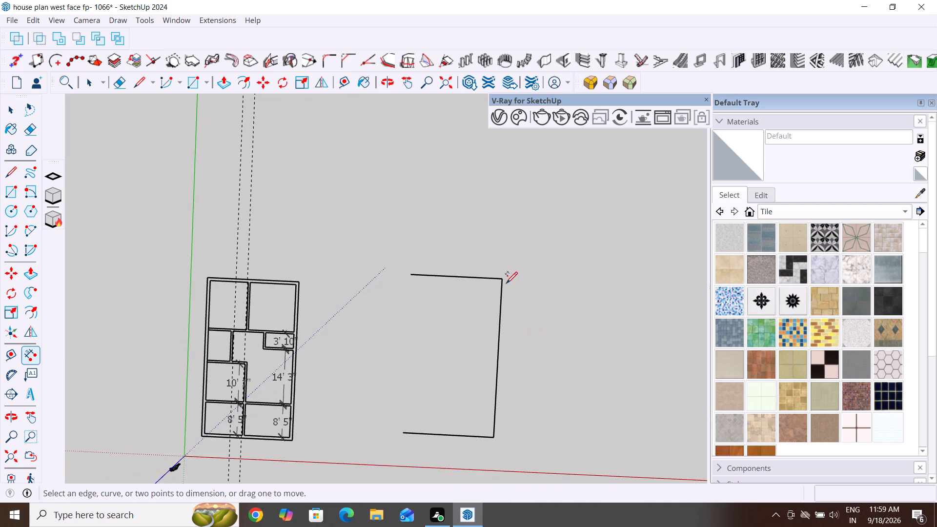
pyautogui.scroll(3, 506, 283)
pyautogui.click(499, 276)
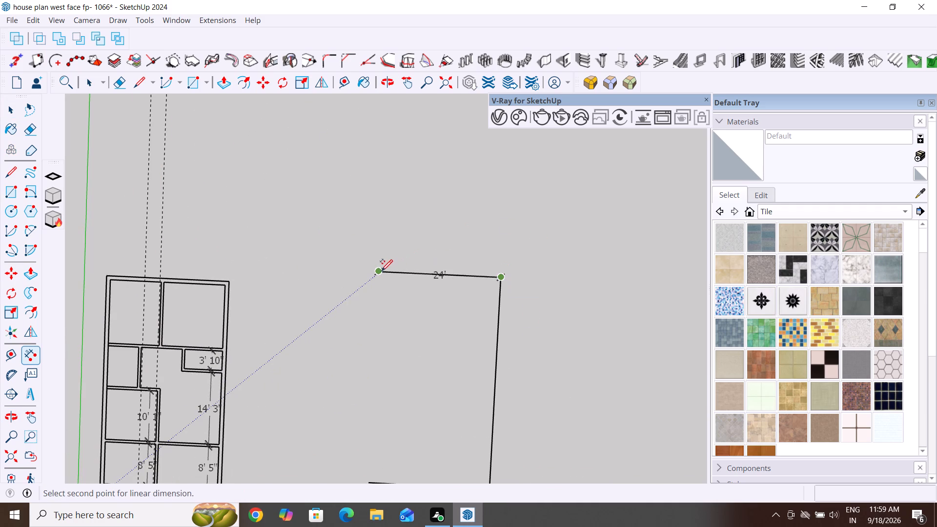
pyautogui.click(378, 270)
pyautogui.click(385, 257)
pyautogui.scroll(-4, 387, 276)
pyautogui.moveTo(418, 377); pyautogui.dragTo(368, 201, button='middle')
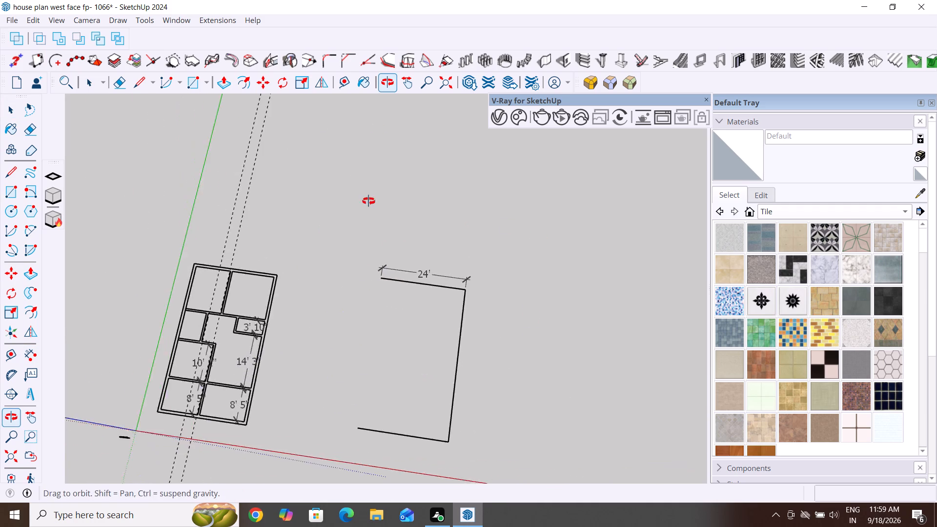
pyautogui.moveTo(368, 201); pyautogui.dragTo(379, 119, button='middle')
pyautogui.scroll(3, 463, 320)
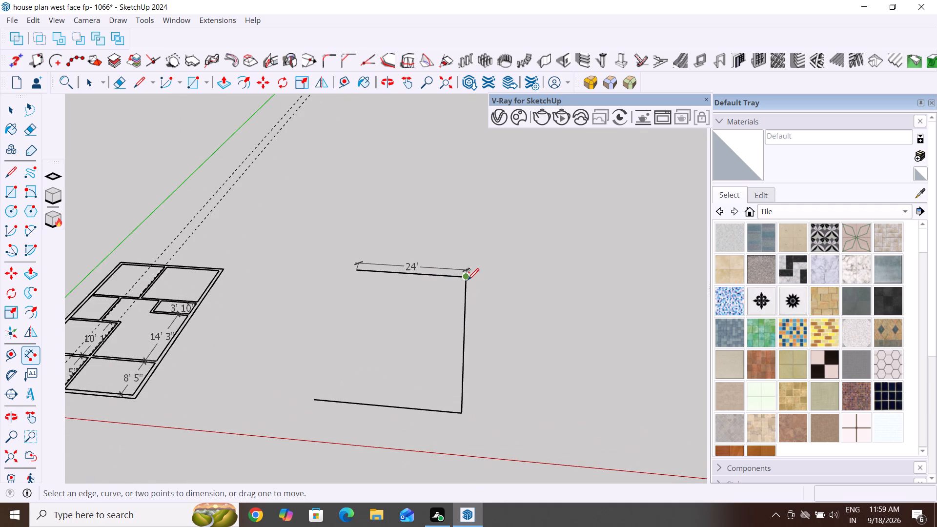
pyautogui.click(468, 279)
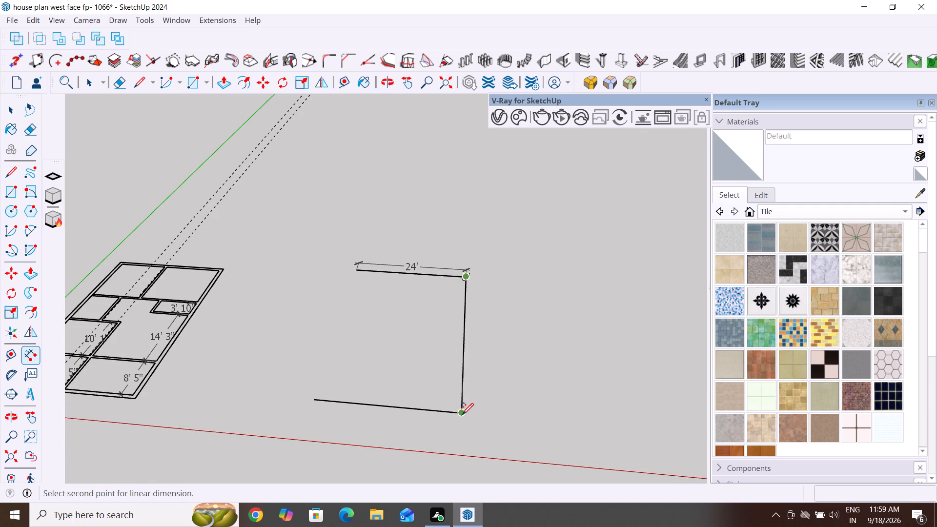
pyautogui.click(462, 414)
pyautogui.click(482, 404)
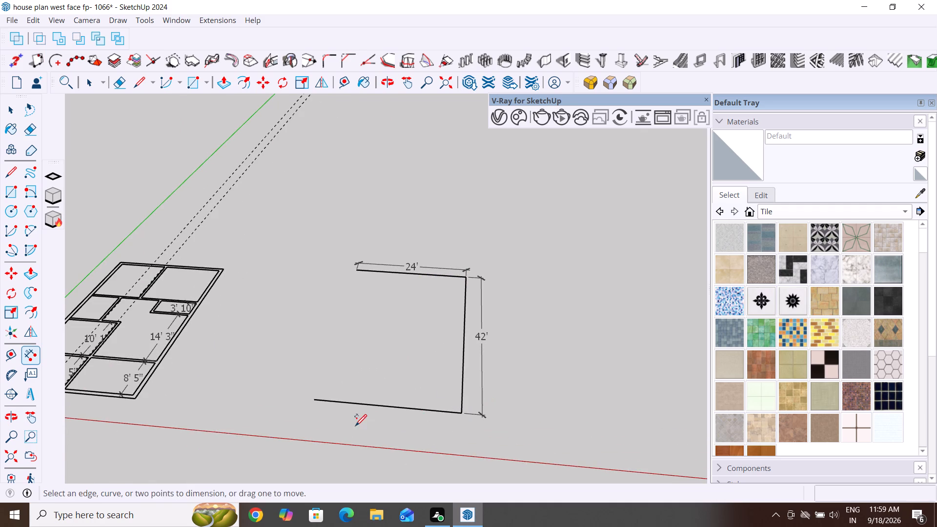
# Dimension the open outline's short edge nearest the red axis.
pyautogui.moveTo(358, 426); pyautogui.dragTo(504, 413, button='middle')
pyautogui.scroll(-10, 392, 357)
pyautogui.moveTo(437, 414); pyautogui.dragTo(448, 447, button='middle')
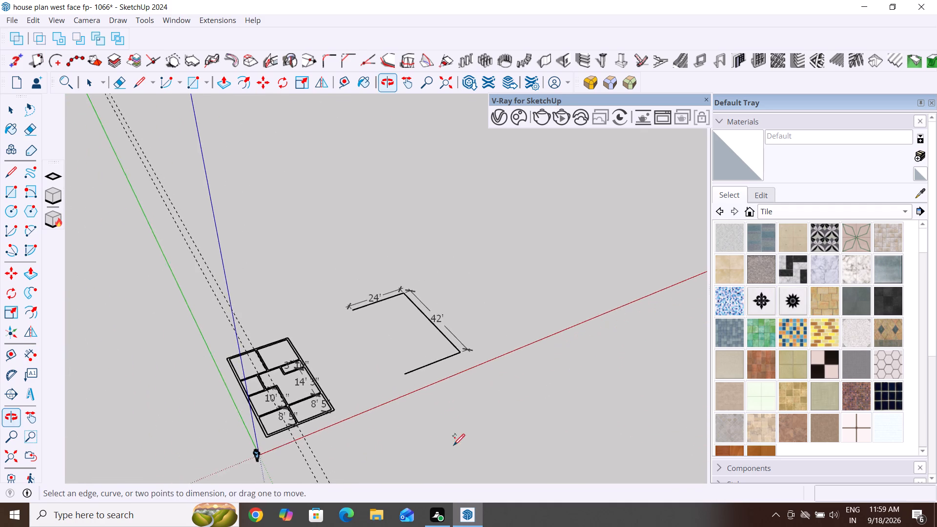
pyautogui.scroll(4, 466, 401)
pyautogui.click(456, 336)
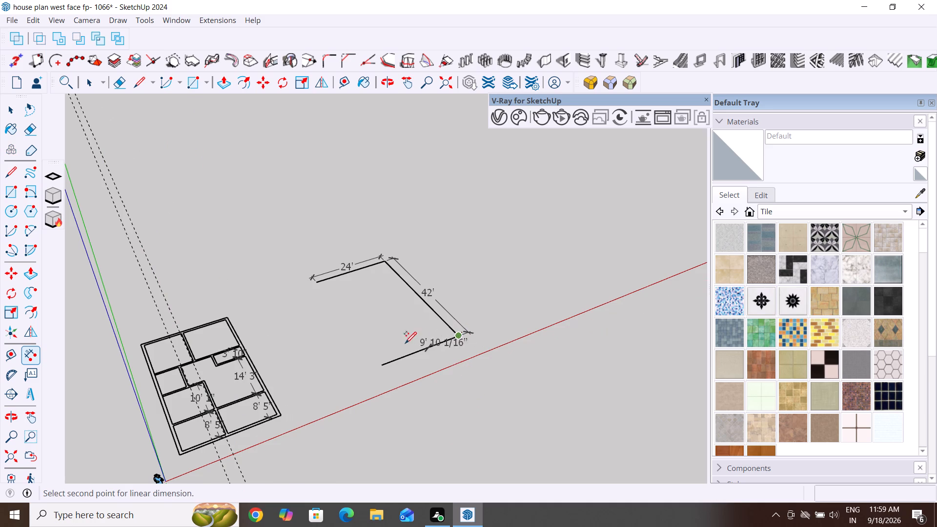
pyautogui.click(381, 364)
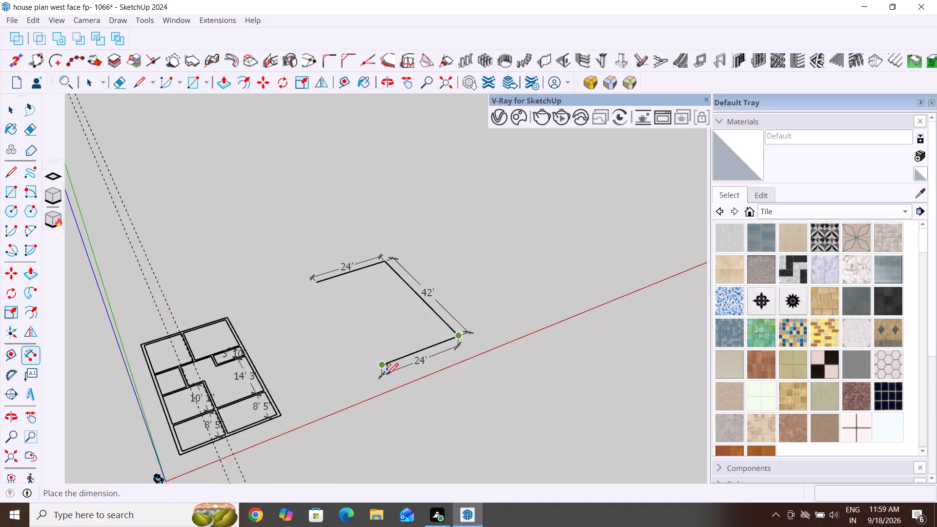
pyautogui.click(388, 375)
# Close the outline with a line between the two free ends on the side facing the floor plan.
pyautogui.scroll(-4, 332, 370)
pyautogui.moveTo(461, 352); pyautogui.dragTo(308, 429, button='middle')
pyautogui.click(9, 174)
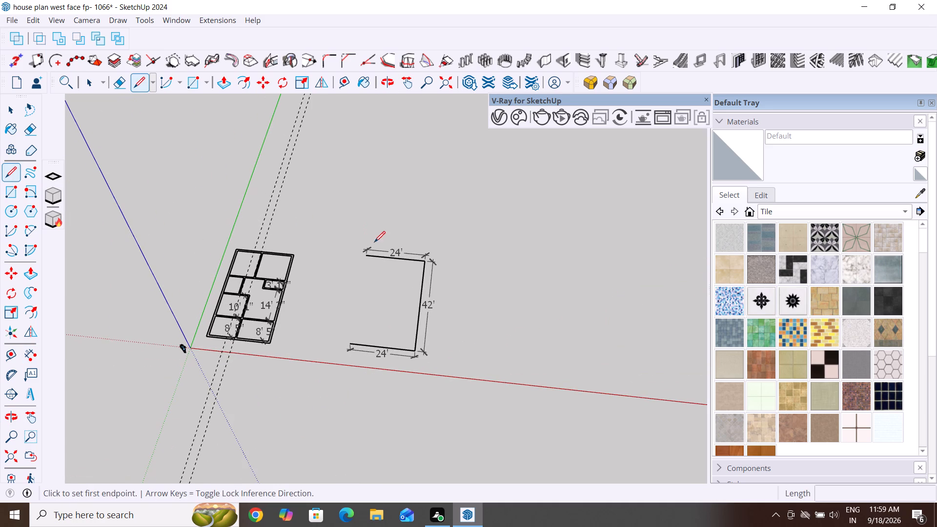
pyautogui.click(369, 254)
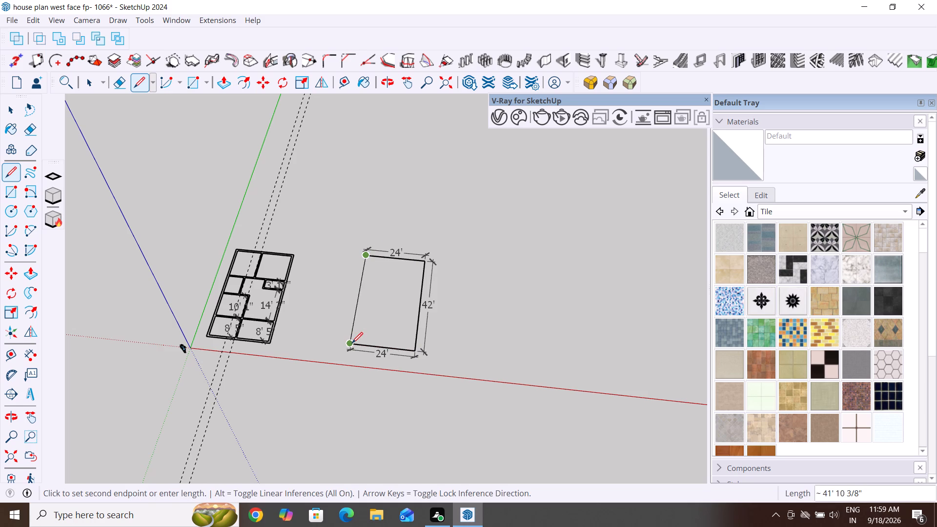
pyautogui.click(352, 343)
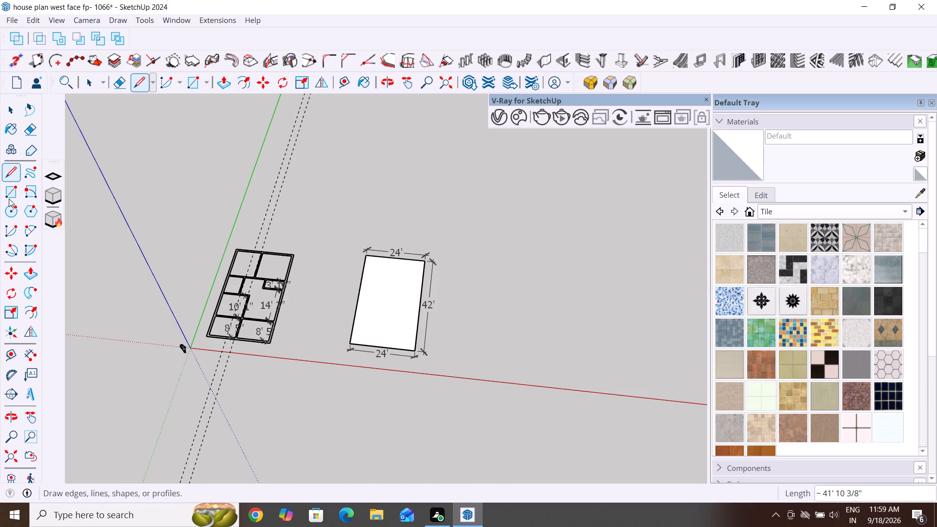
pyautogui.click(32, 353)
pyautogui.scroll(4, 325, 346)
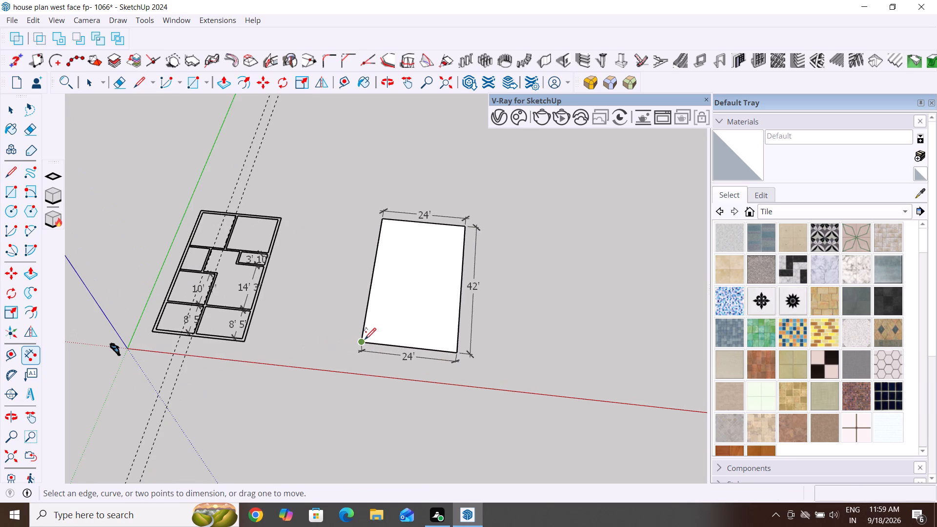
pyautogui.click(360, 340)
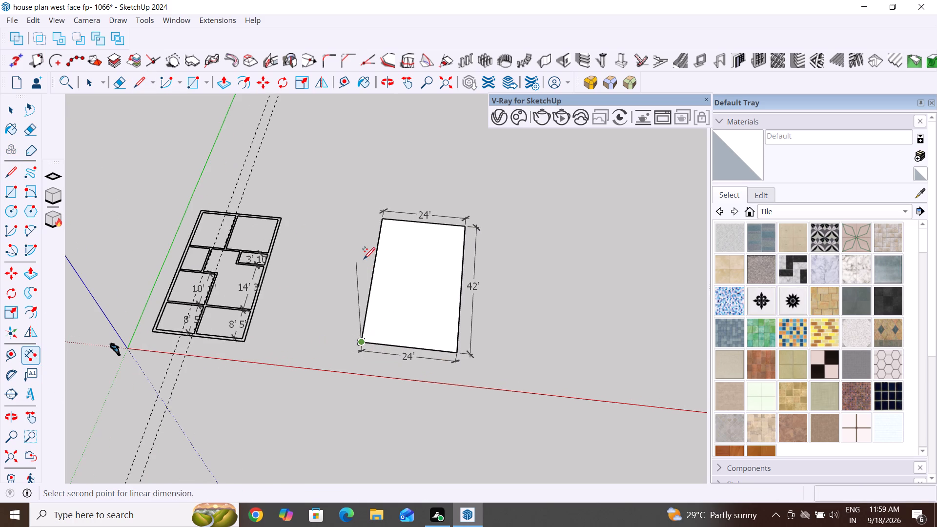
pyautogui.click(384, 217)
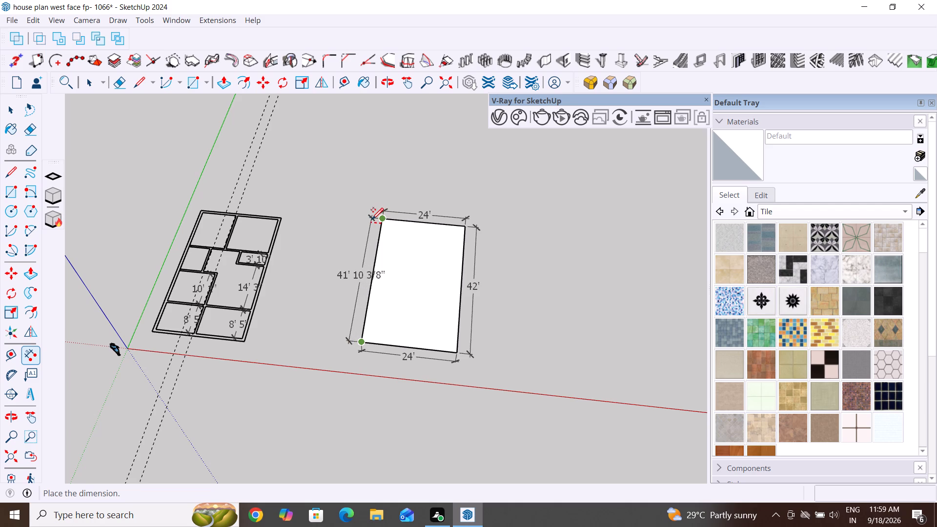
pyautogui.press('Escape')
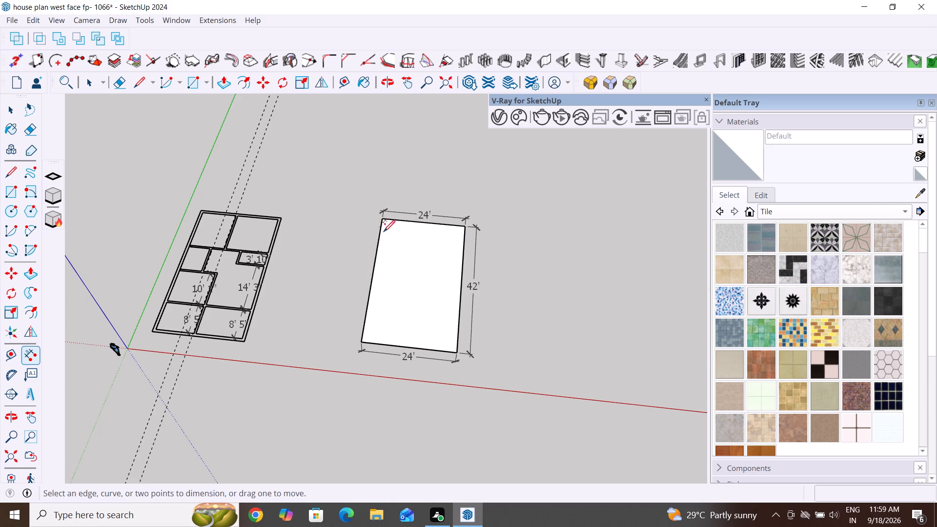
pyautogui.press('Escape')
# Delete the whole second outline beside the floor plan, including its face and all its dimensions.
pyautogui.click(16, 112)
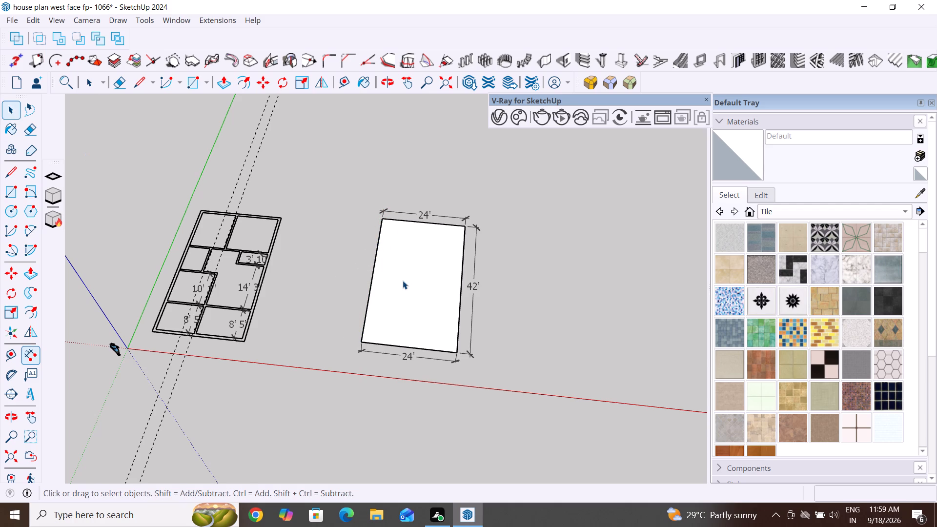
pyautogui.scroll(-4, 211, 309)
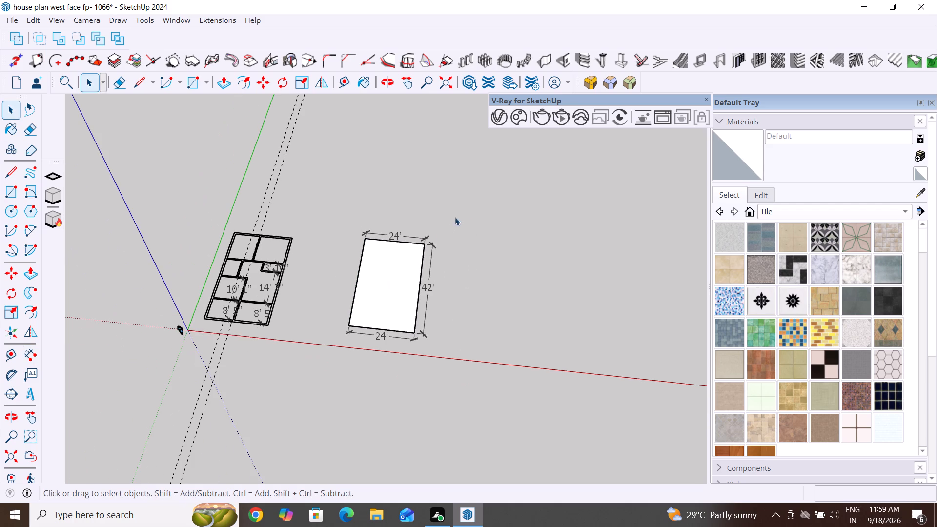
pyautogui.moveTo(465, 209); pyautogui.dragTo(336, 343)
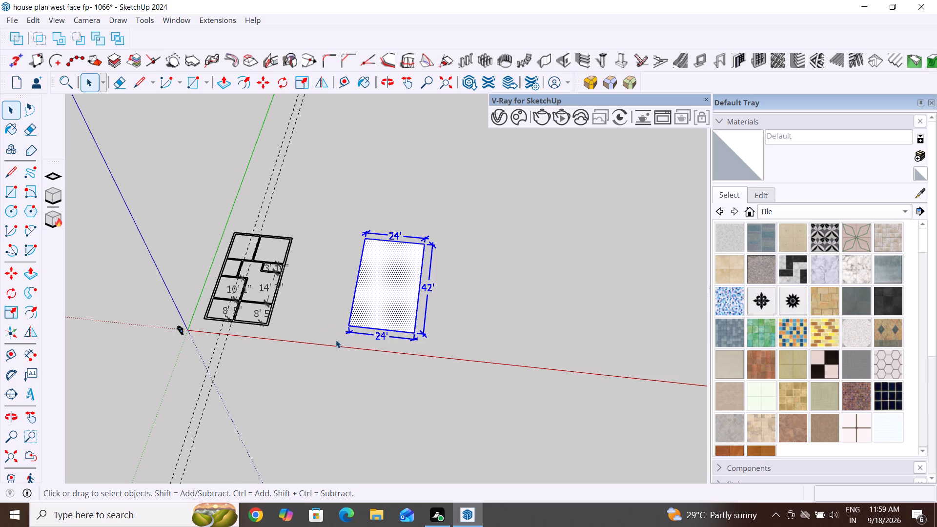
pyautogui.press('Delete')
# Draw a 24' by 42' rectangle in the empty area beside the floor plan.
pyautogui.click(10, 197)
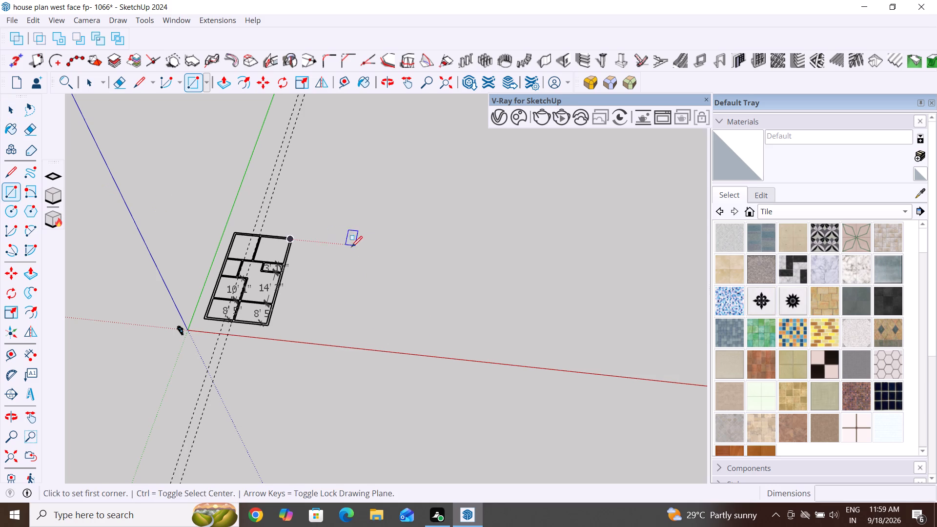
pyautogui.click(360, 250)
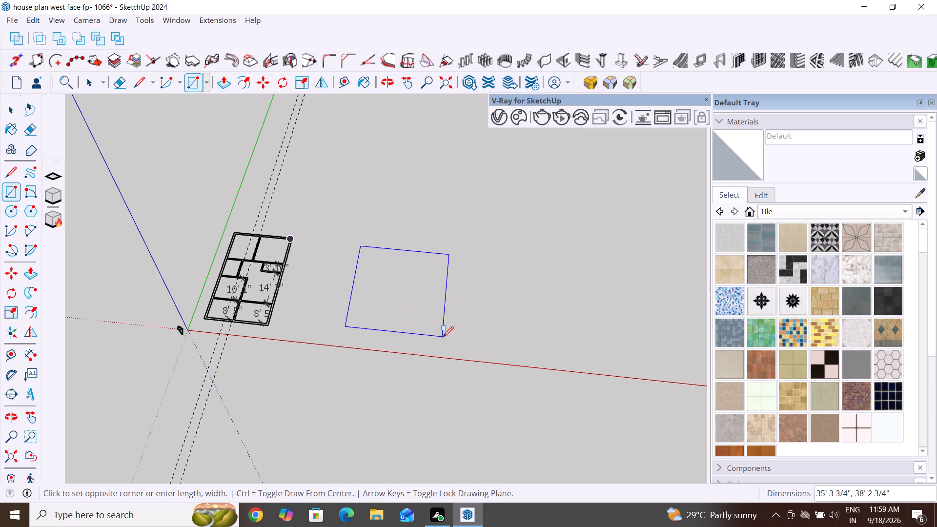
pyautogui.write("24'")
pyautogui.press(',')
pyautogui.write("42'")
pyautogui.press('Return')
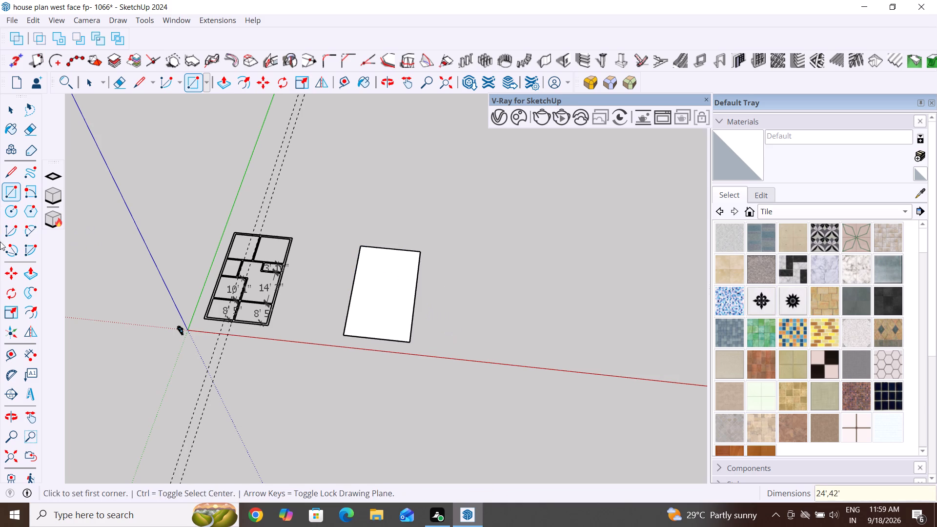
# Dimension the new rectangle's short edge nearest the red axis and both long edges, placing the dimensions outside it.
pyautogui.click(35, 351)
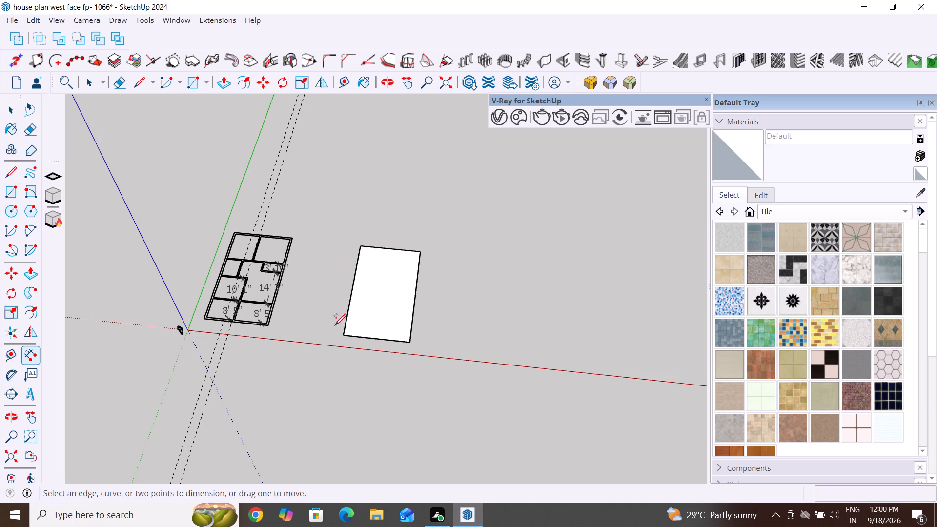
pyautogui.click(345, 336)
pyautogui.click(413, 342)
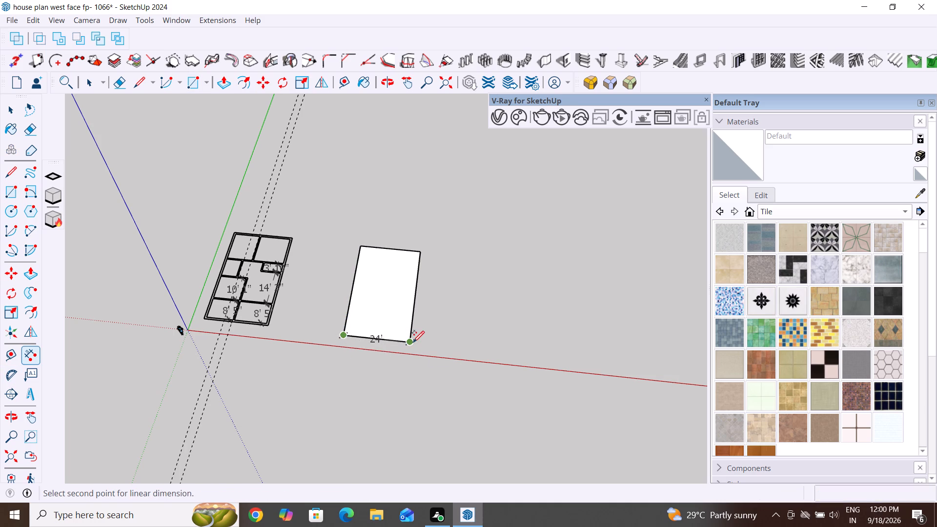
pyautogui.click(410, 350)
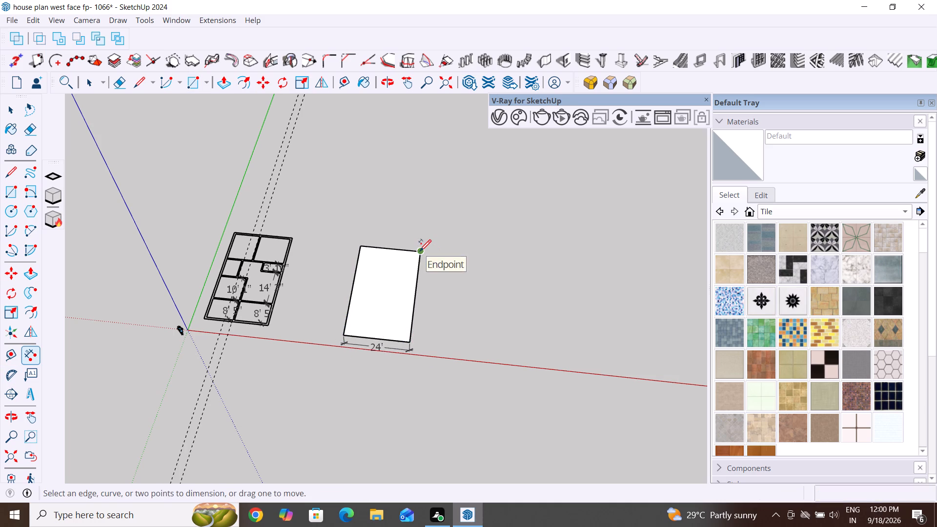
pyautogui.click(420, 250)
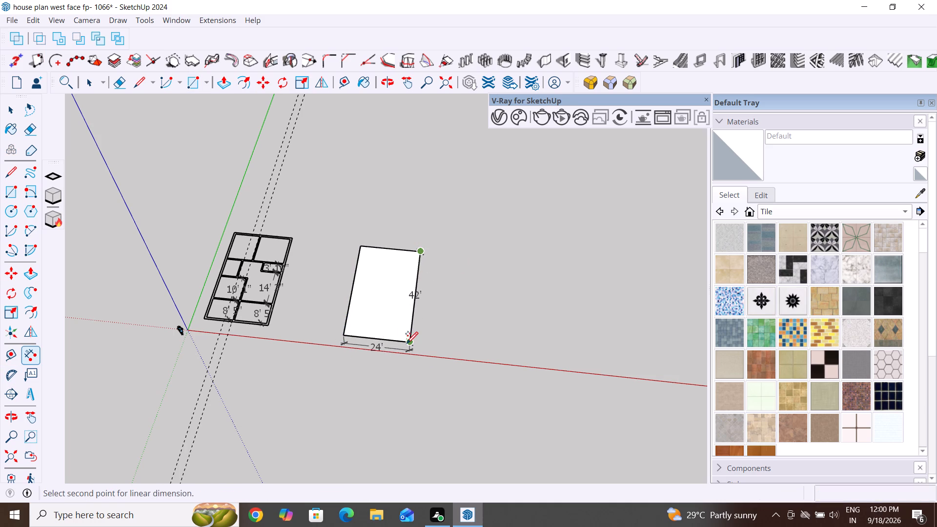
pyautogui.click(408, 342)
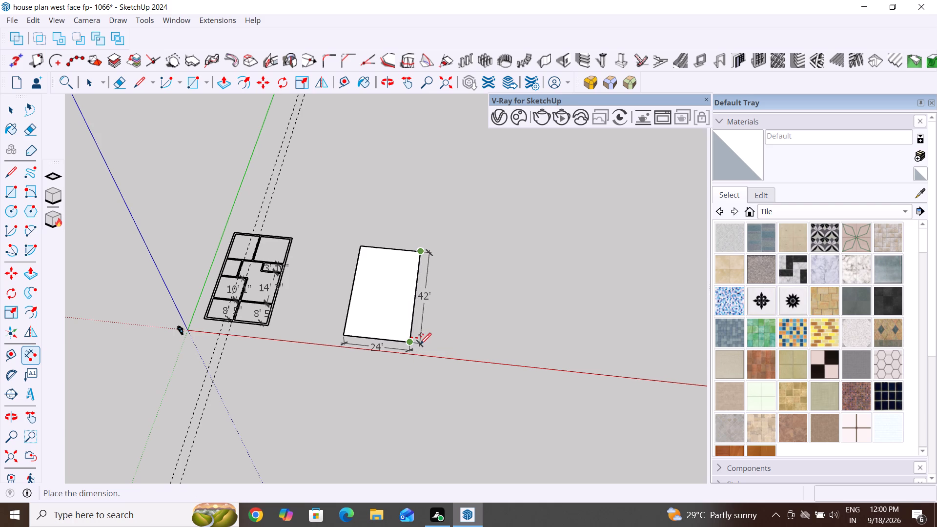
pyautogui.click(420, 344)
pyautogui.click(362, 246)
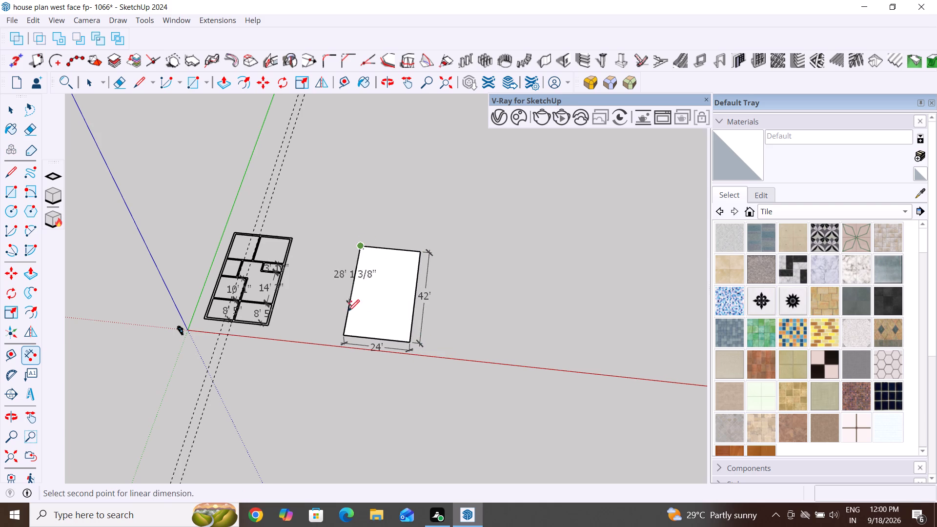
pyautogui.click(346, 335)
pyautogui.click(337, 327)
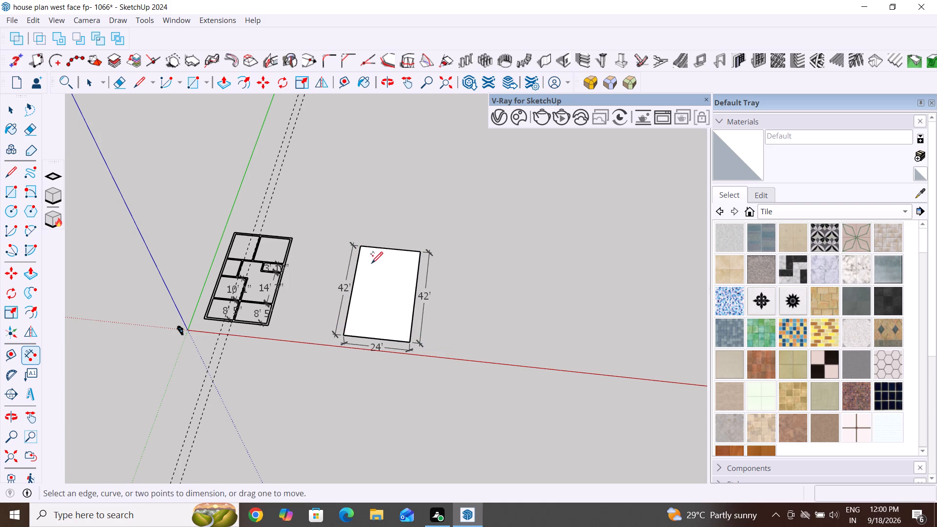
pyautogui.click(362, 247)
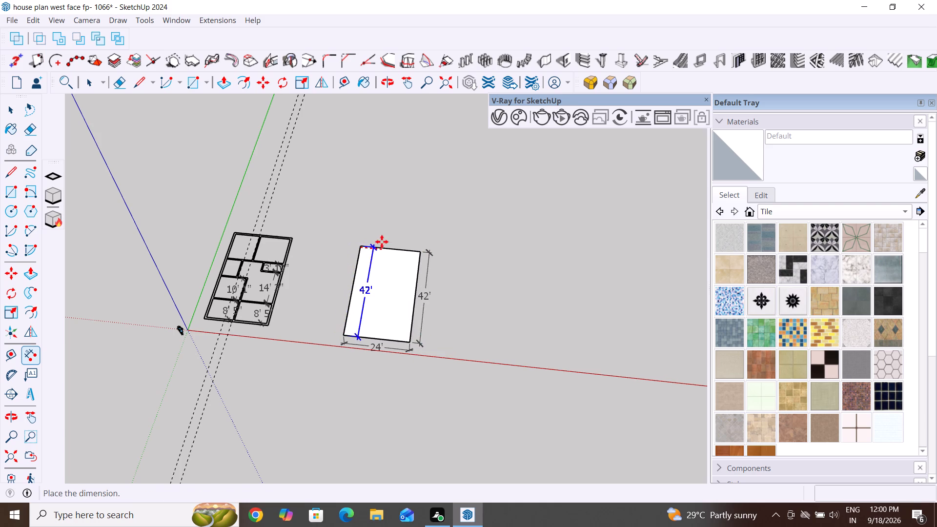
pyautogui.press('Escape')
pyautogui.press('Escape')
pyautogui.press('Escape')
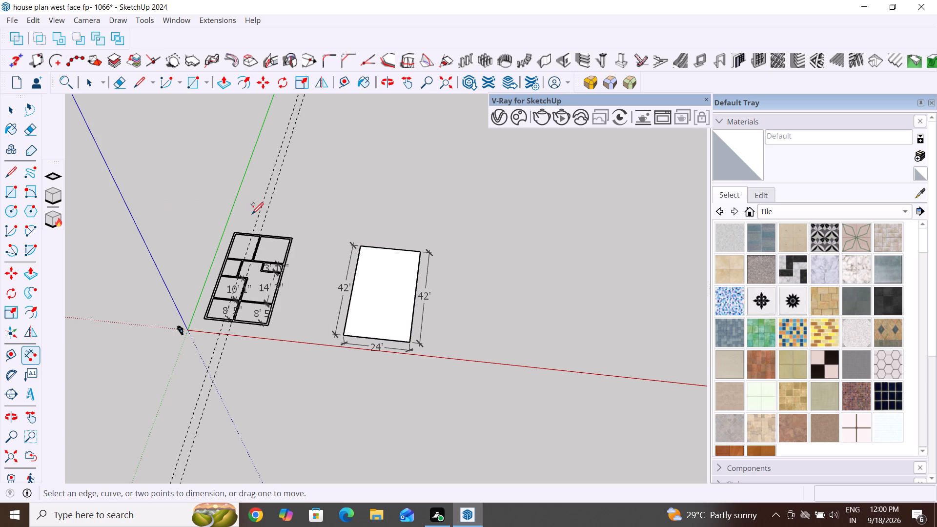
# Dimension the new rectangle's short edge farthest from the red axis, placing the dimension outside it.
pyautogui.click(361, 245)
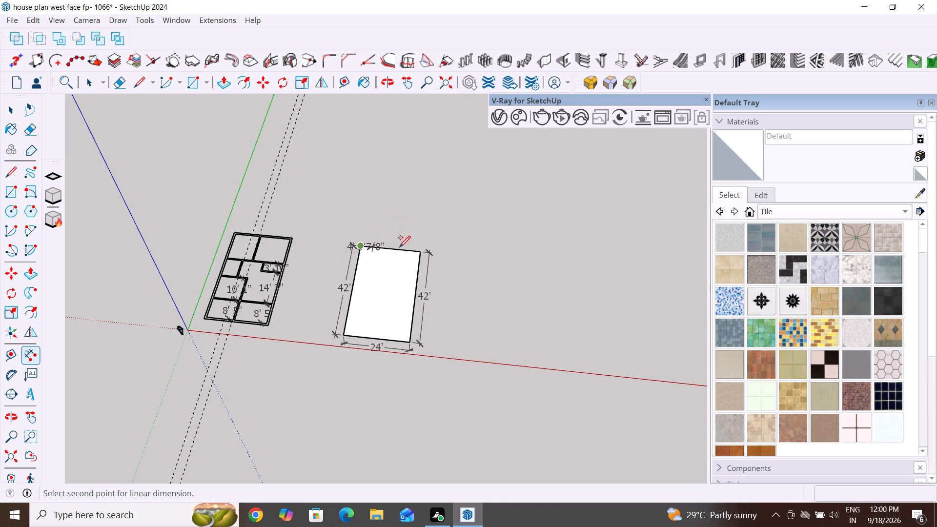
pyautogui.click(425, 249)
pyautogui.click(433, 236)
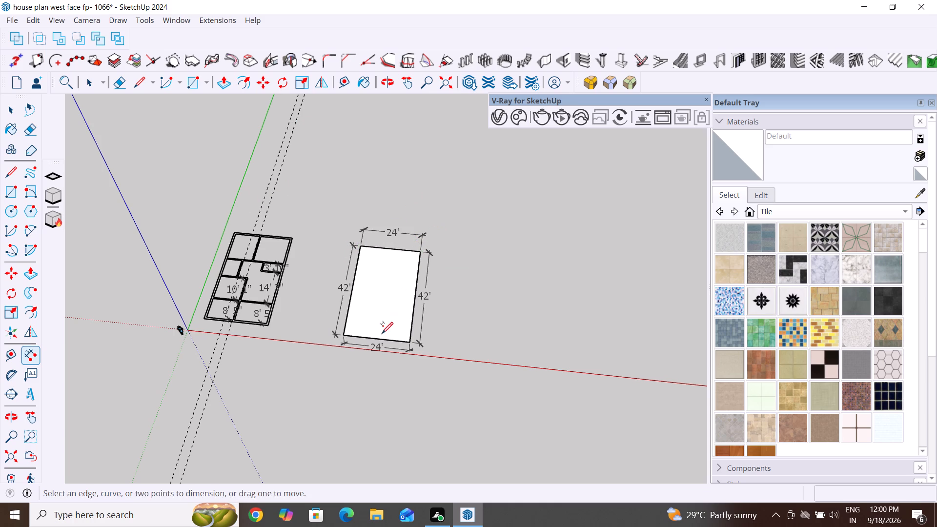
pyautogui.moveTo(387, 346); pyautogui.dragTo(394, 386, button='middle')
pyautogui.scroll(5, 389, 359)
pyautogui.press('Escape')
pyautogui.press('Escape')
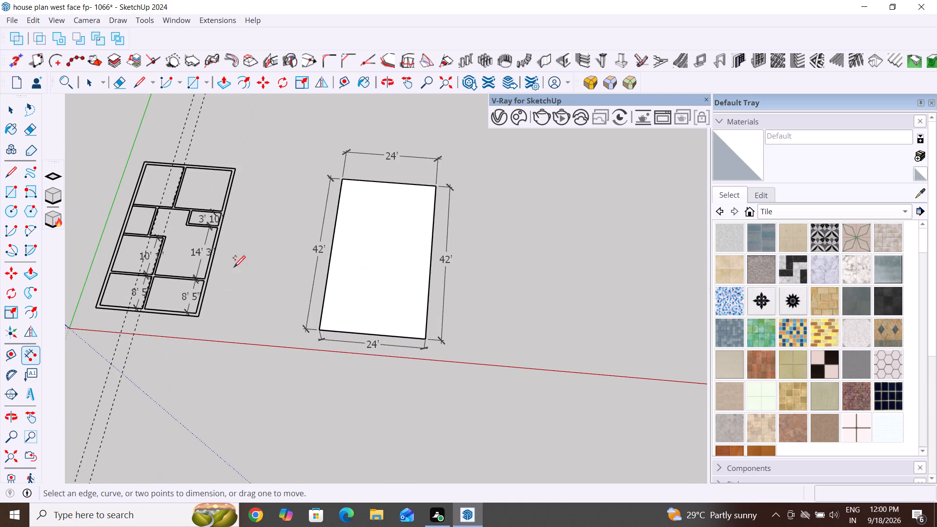
# Delete all four dimensions around the new rectangle, keeping its edges and face.
pyautogui.click(13, 103)
pyautogui.click(310, 289)
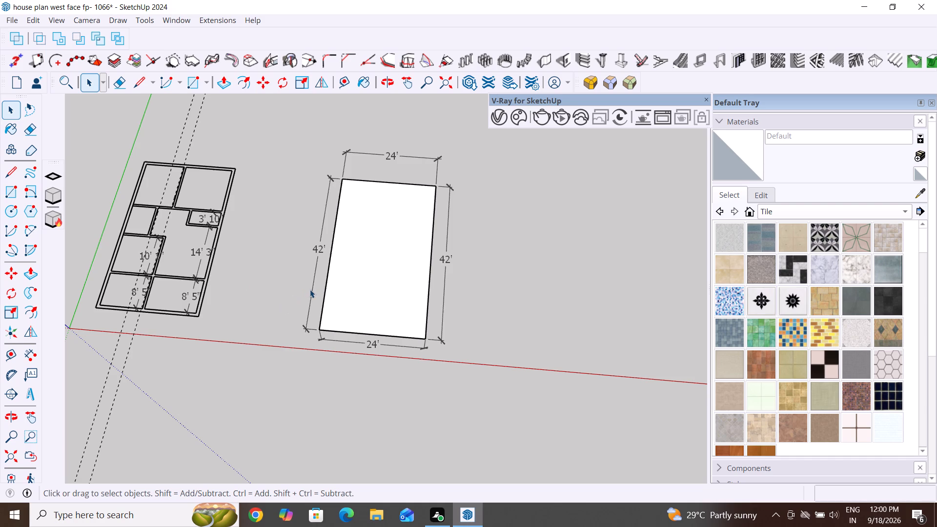
pyautogui.click(313, 289)
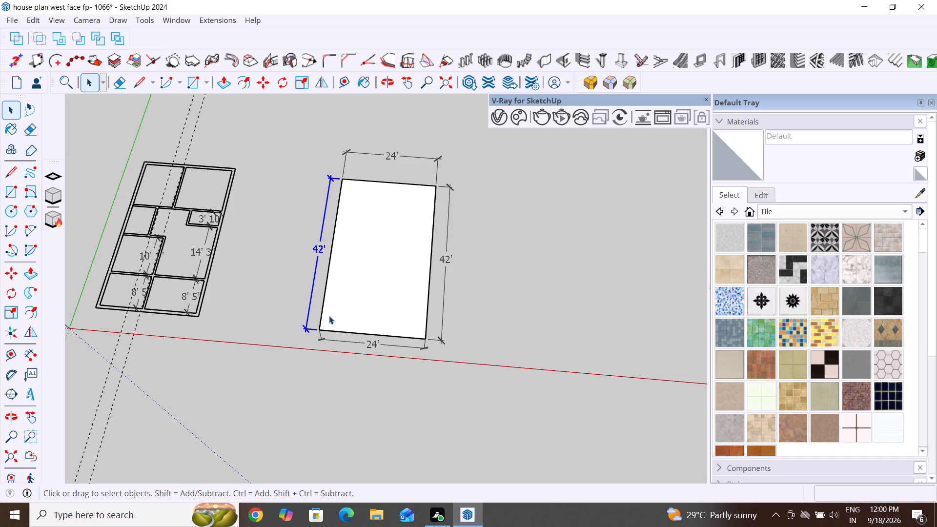
pyautogui.press('Delete')
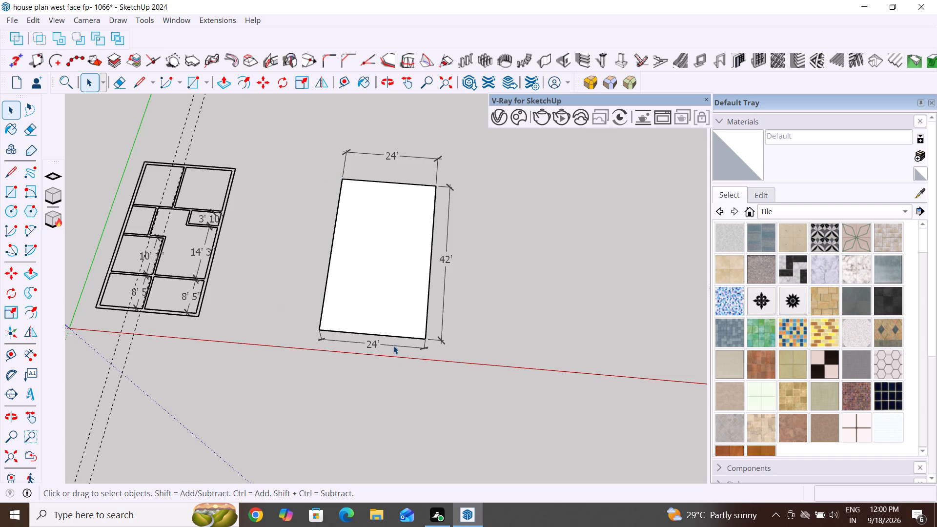
pyautogui.click(393, 345)
pyautogui.press('Delete')
pyautogui.click(444, 312)
pyautogui.press('Delete')
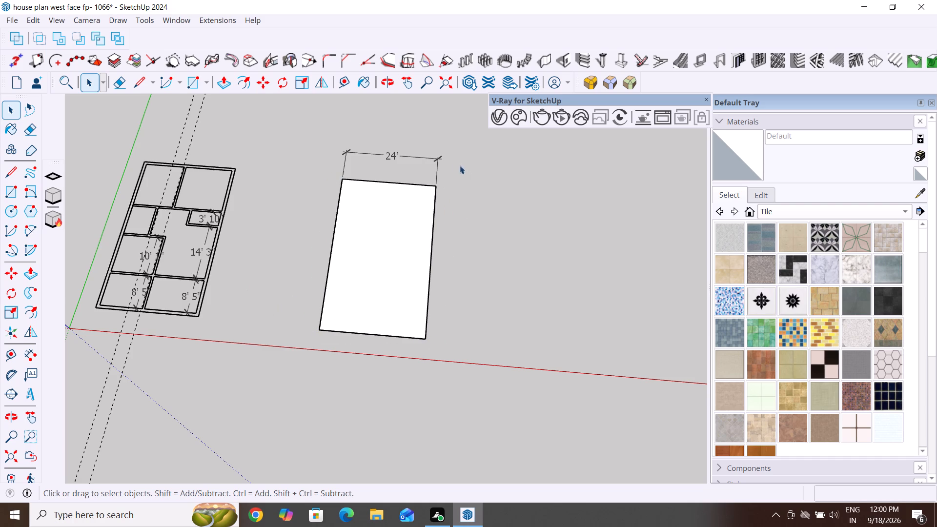
pyautogui.click(431, 157)
pyautogui.press('Delete')
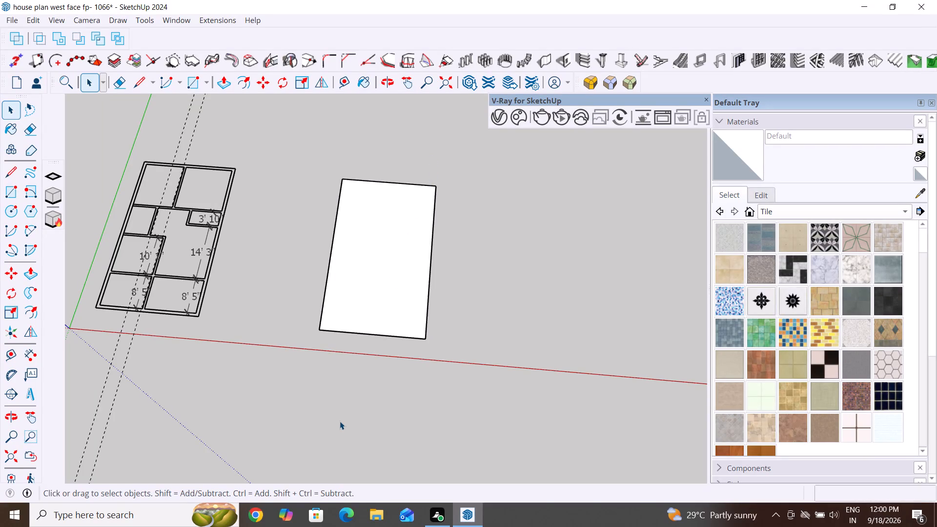
# Place a guide 8" inside the rectangle's short edge farthest from the red axis, parallel to that edge.
pyautogui.scroll(-5, 339, 429)
pyautogui.press('Escape')
pyautogui.press('Escape')
pyautogui.moveTo(335, 404); pyautogui.dragTo(360, 416, button='middle')
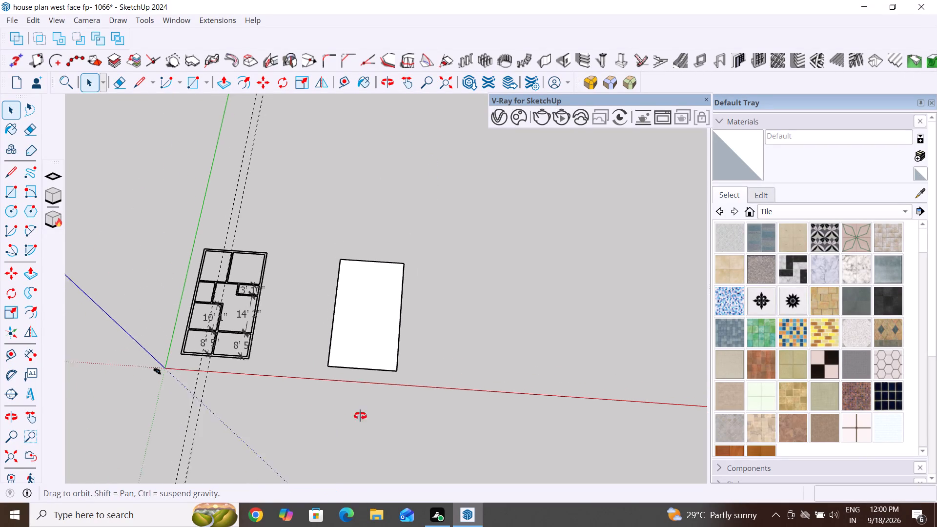
pyautogui.moveTo(360, 416); pyautogui.dragTo(370, 411, button='middle')
pyautogui.press('Escape')
pyautogui.press('Escape')
pyautogui.click(14, 350)
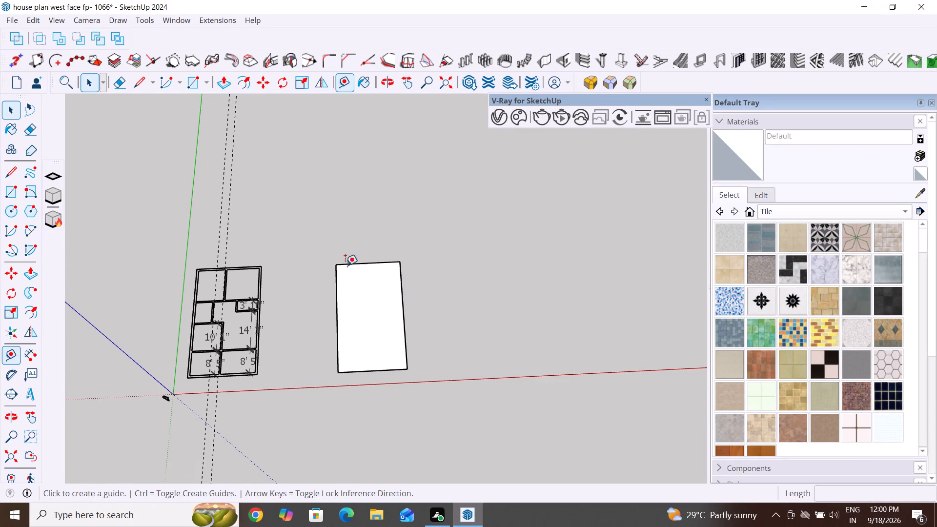
pyautogui.click(362, 261)
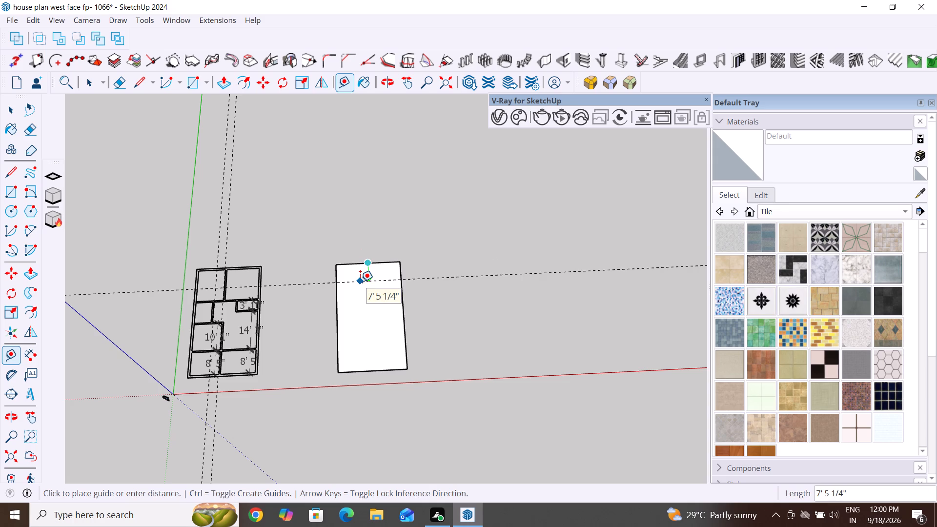
pyautogui.moveTo(366, 289); pyautogui.dragTo(489, 156, button='middle')
pyautogui.scroll(4, 341, 293)
pyautogui.moveTo(350, 290); pyautogui.dragTo(356, 317, button='middle')
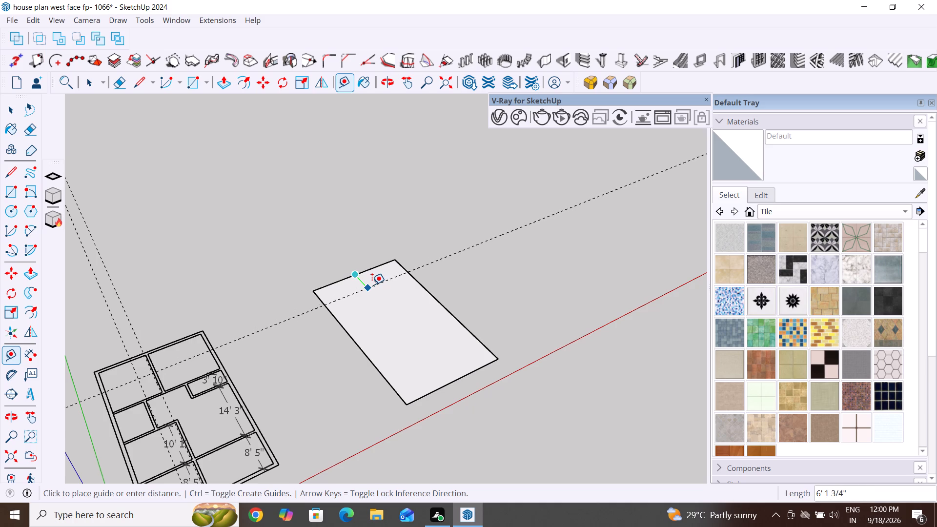
pyautogui.write('8"')
pyautogui.press('Return')
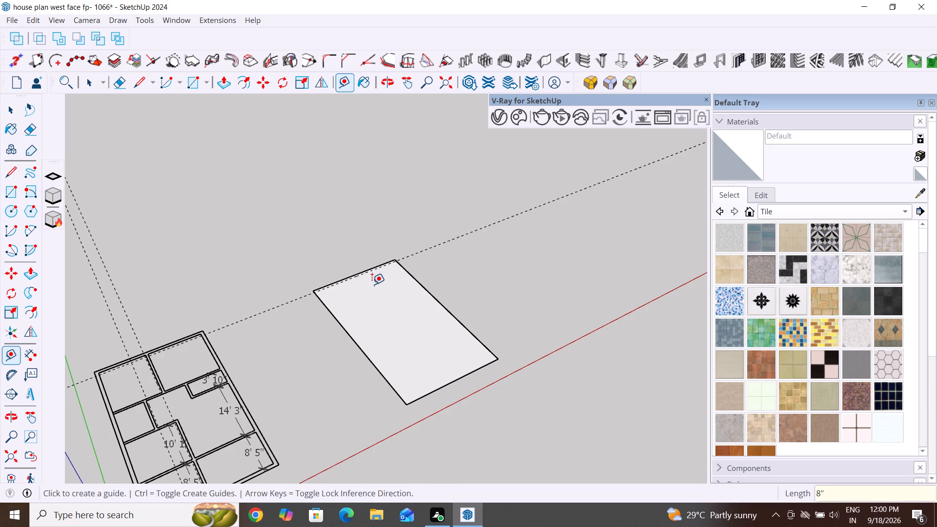
# Place a parallel guide 12'6" from the 8" guide, across the rectangle towards the red axis.
pyautogui.moveTo(374, 324); pyautogui.dragTo(332, 401, button='middle')
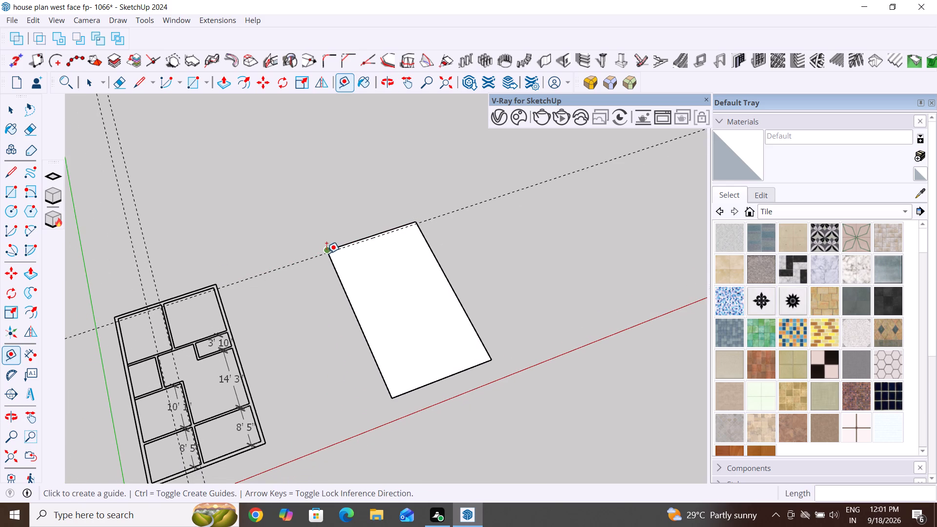
pyautogui.scroll(4, 341, 285)
pyautogui.click(348, 228)
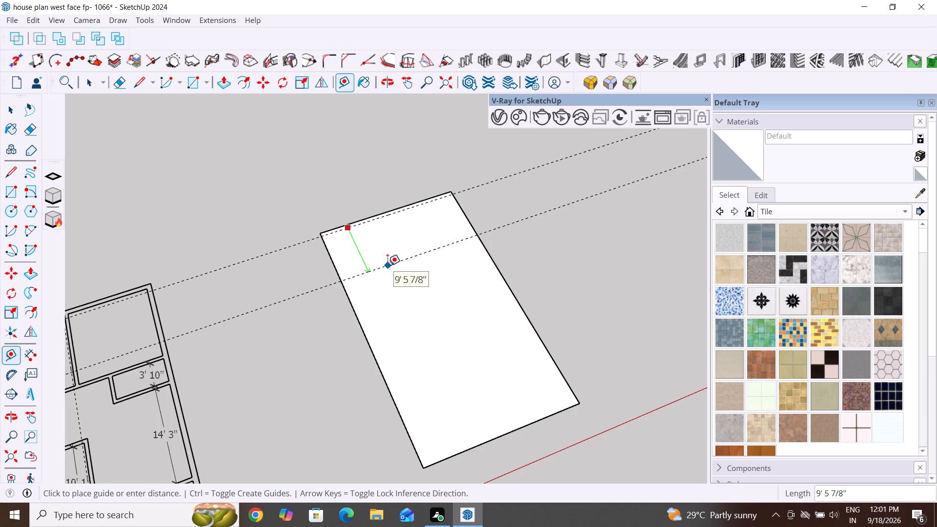
pyautogui.write('12\'6"')
pyautogui.press('Return')
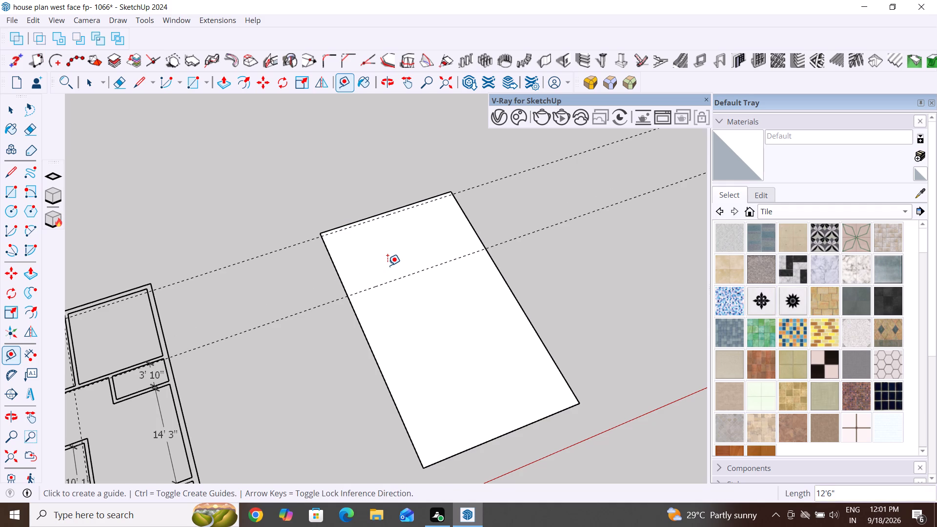
pyautogui.press('Escape')
pyautogui.press('Escape')
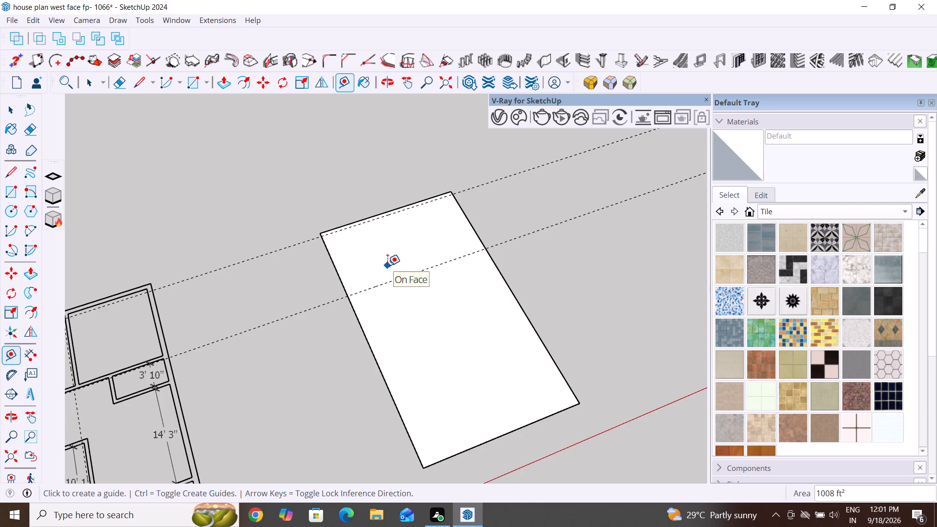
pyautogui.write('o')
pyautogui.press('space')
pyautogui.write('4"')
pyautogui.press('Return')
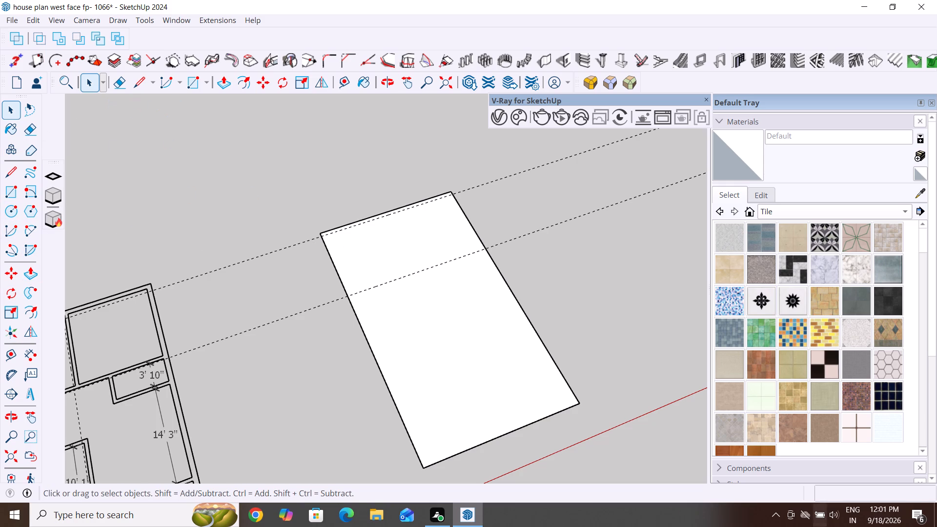
# Offset a parallel guide 4" from the 12'6" guide, towards the red axis, to mark the wall thickness.
pyautogui.click(341, 83)
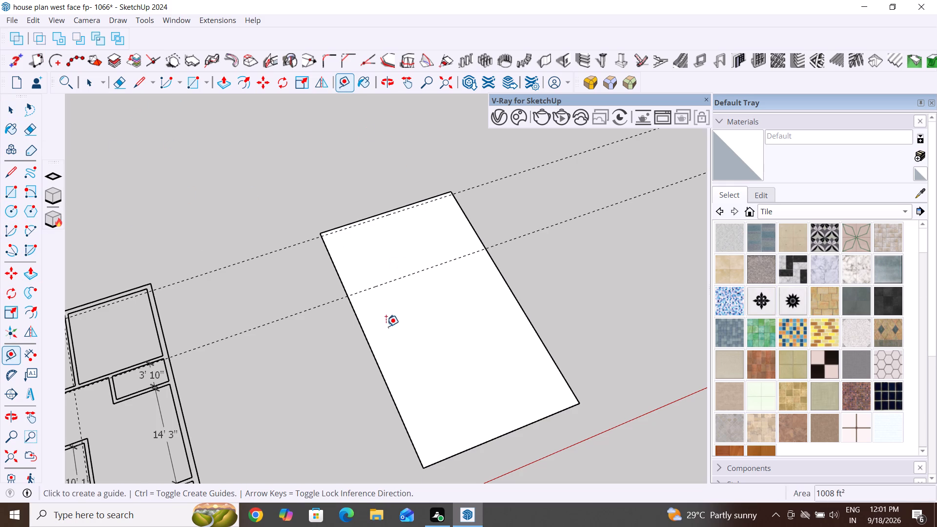
pyautogui.click(394, 281)
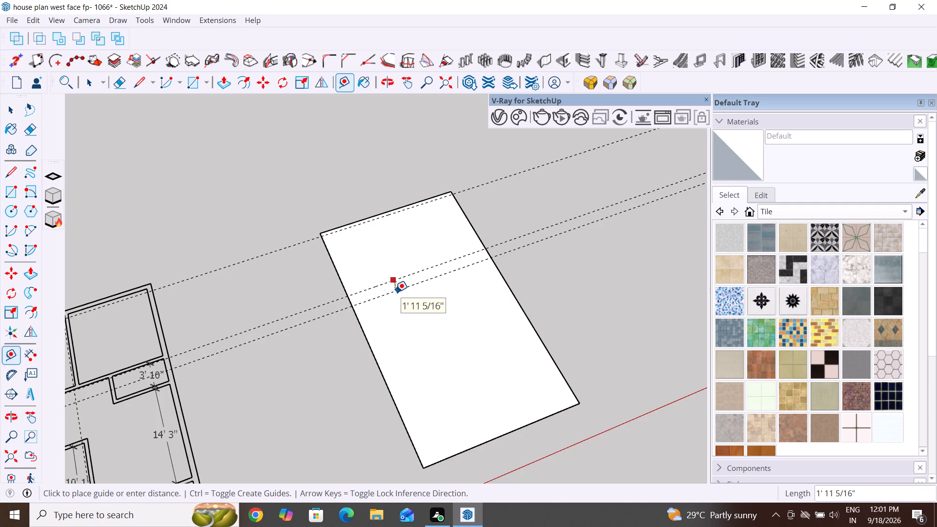
pyautogui.write('4"')
pyautogui.press('Return')
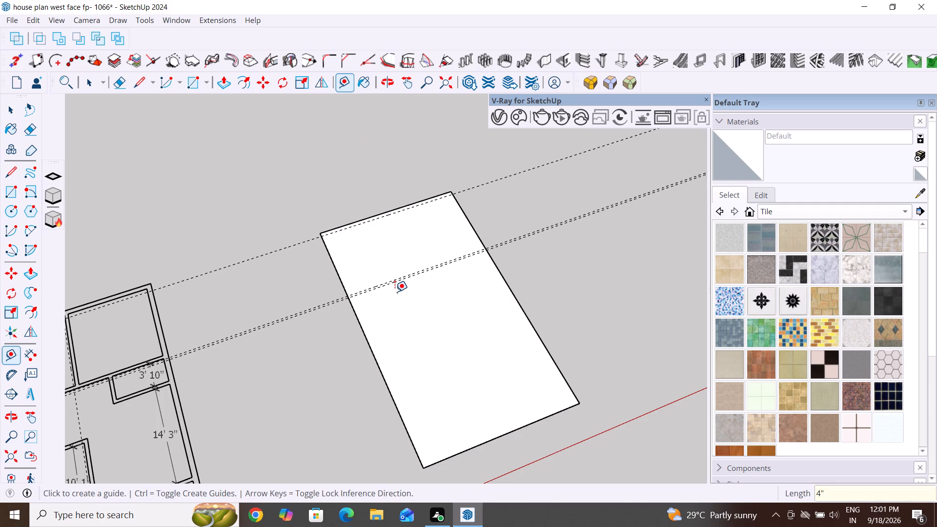
# Add two more parallel guides towards the red axis, one 3'10" past the first wall's guides and another 4" beyond it.
pyautogui.moveTo(336, 268); pyautogui.dragTo(390, 289, button='middle')
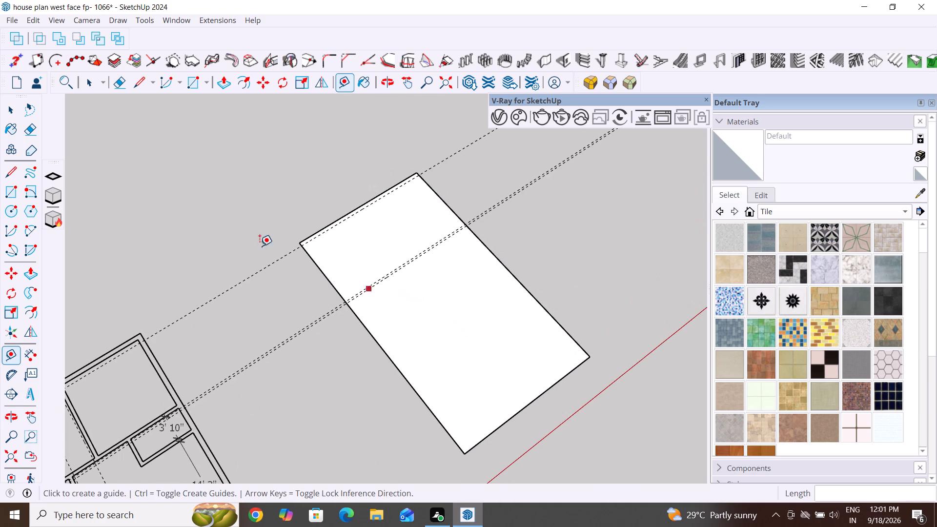
pyautogui.click(7, 113)
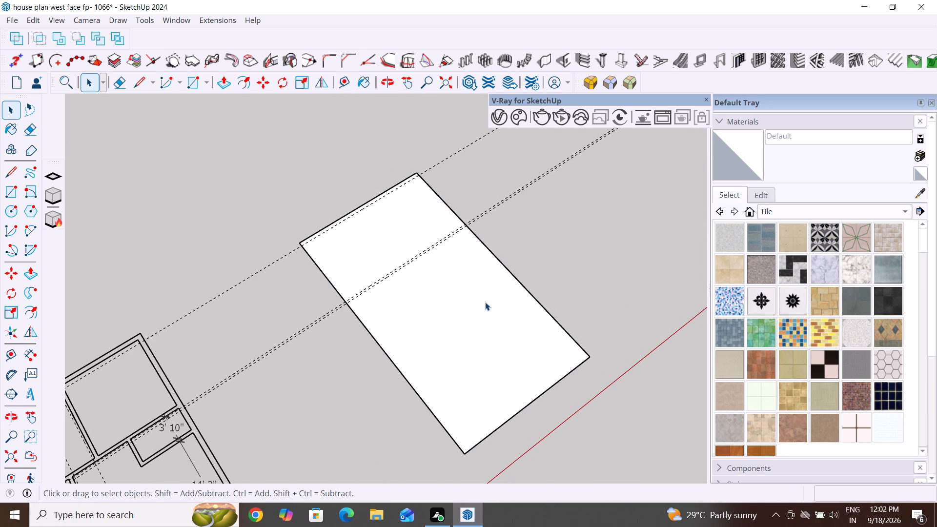
pyautogui.press('Escape')
pyautogui.press('Escape')
pyautogui.click(12, 359)
pyautogui.click(430, 254)
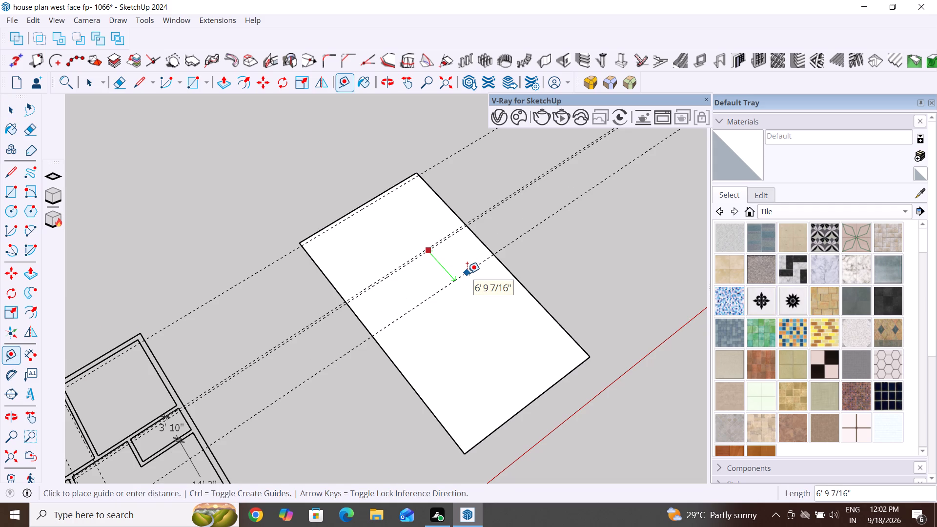
pyautogui.write('3\'10"')
pyautogui.press('Return')
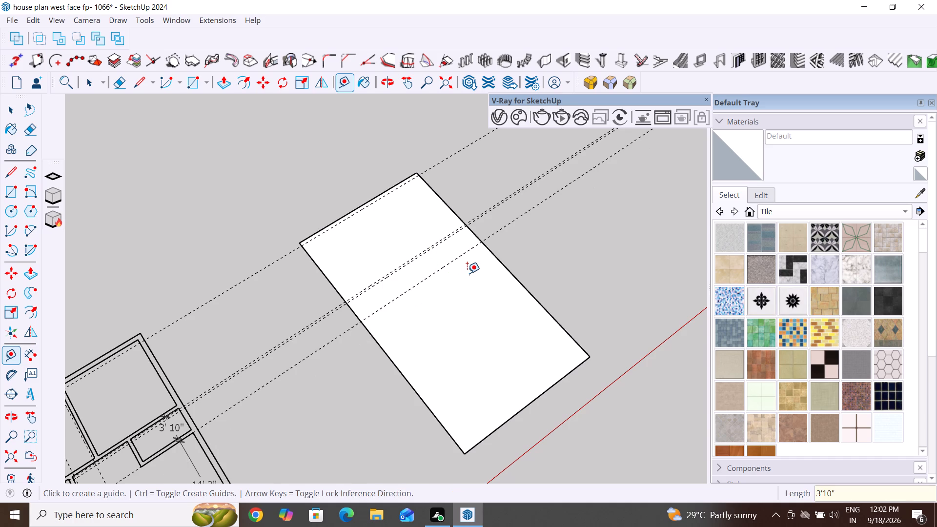
pyautogui.click(466, 252)
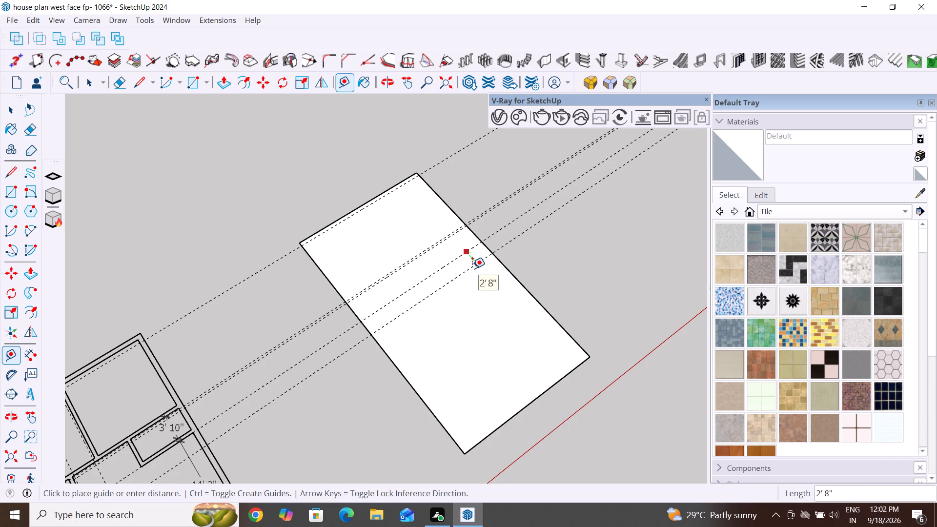
pyautogui.write('4"')
pyautogui.press('Return')
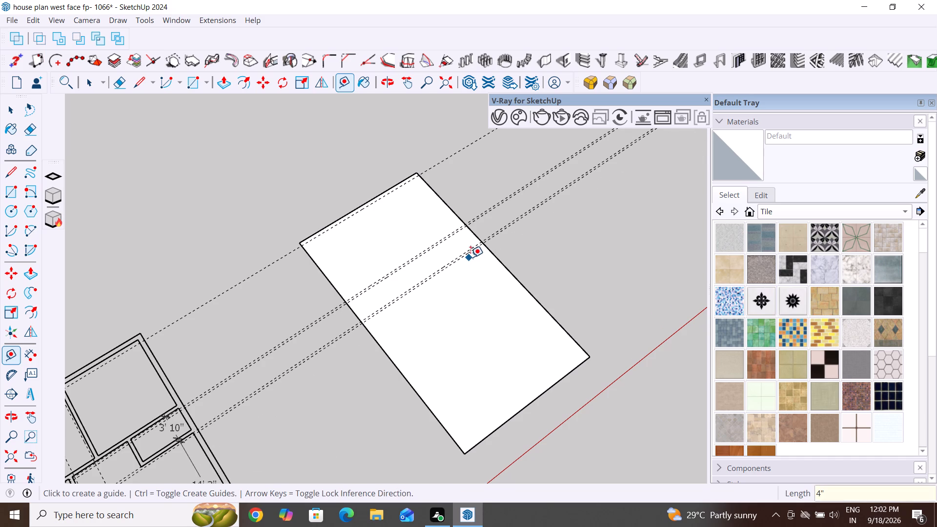
# Add another pair of parallel guides towards the red axis, one 14'4" past the second wall's guides and another 4" beyond it.
pyautogui.click(468, 251)
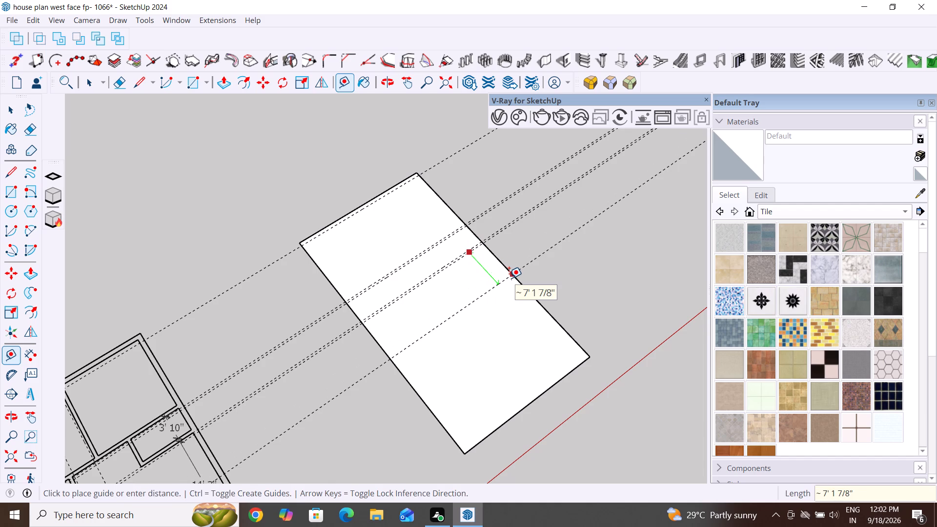
pyautogui.write('14\'4"')
pyautogui.press('Return')
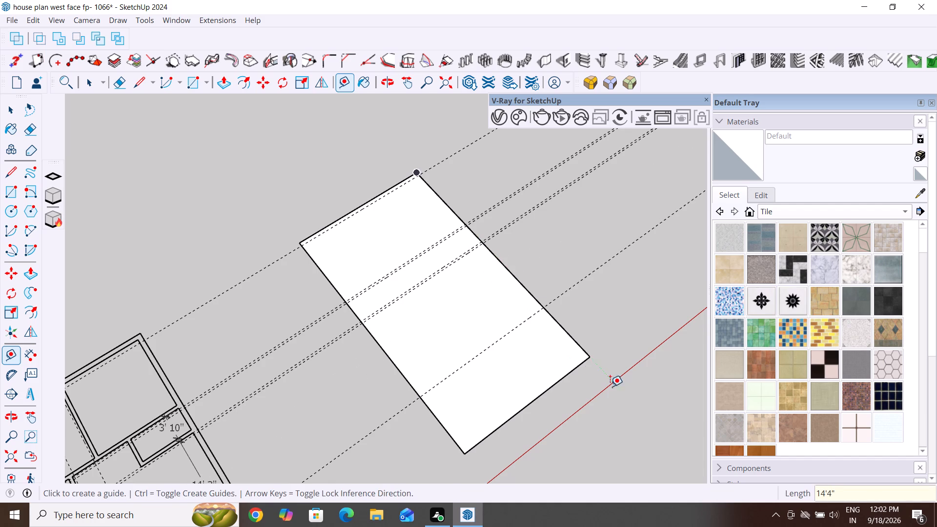
pyautogui.click(526, 319)
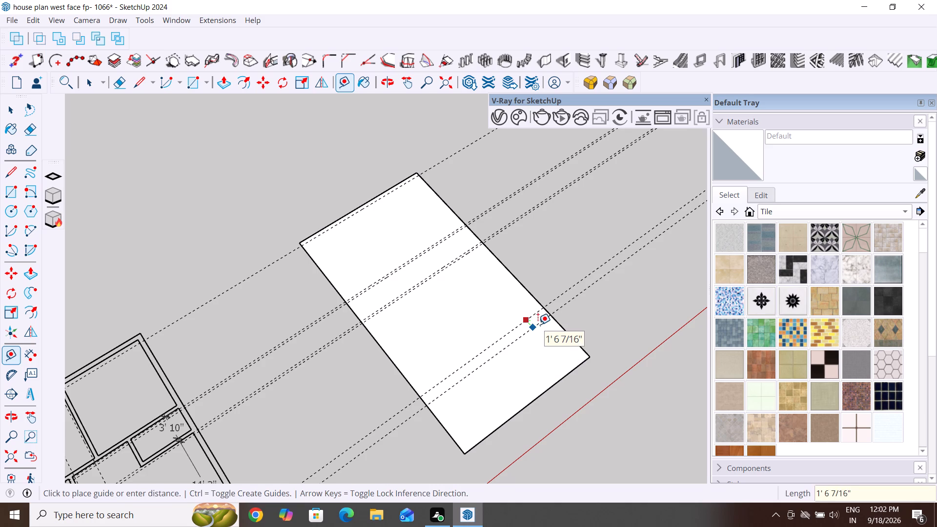
pyautogui.write('4"')
pyautogui.press('Return')
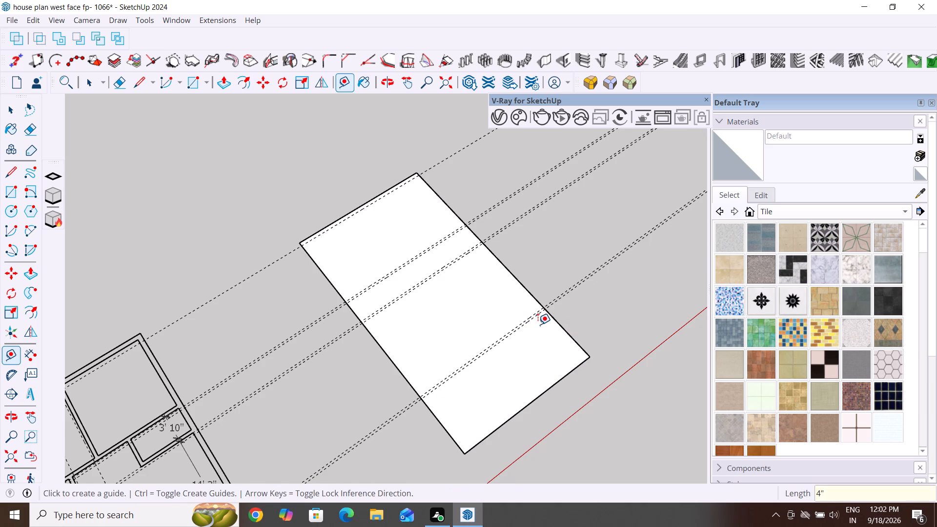
# Place a guide 8" inside the rectangle's short edge nearest the red axis, parallel to that edge.
pyautogui.click(560, 376)
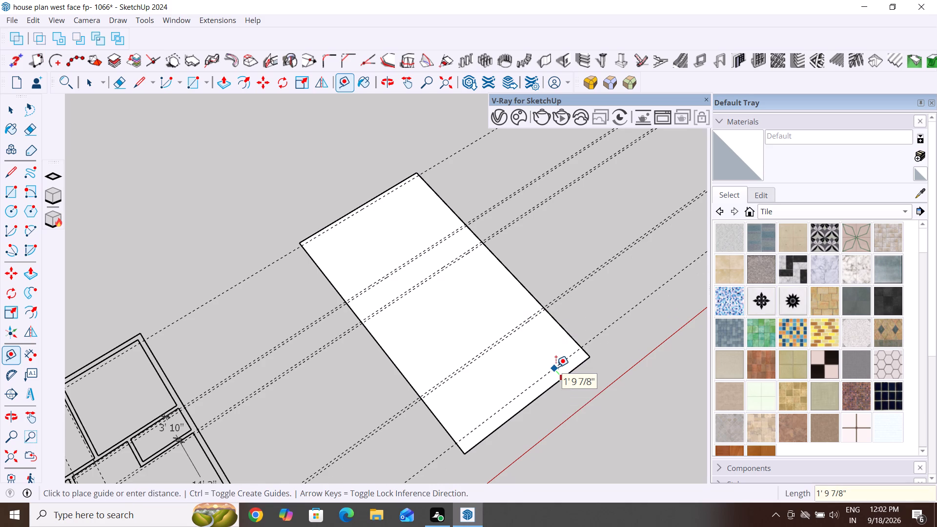
pyautogui.press('8')
pyautogui.hotkey('shift', '"')
pyautogui.press('Return')
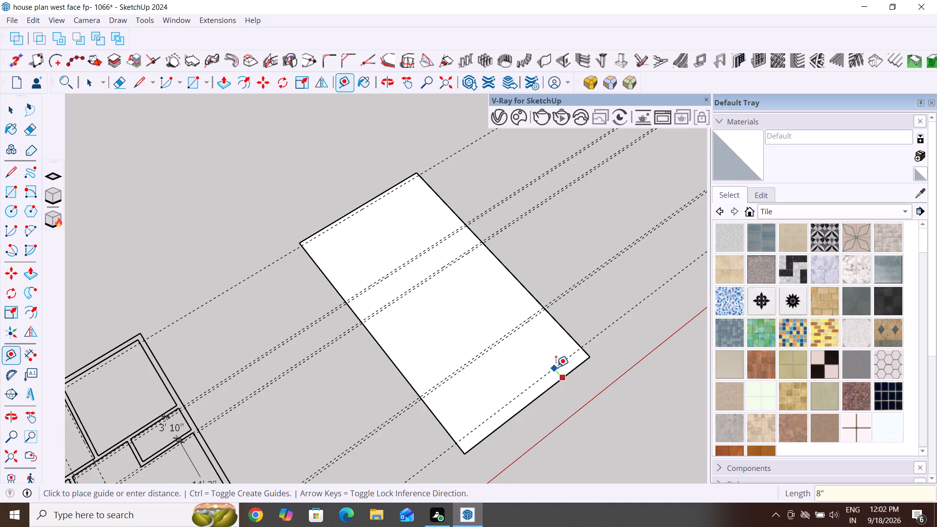
# Dimension the gap from the guide inside the far short edge to the first wall's guides, outside the long edge facing away from the first plan.
pyautogui.moveTo(579, 418); pyautogui.dragTo(373, 405, button='middle')
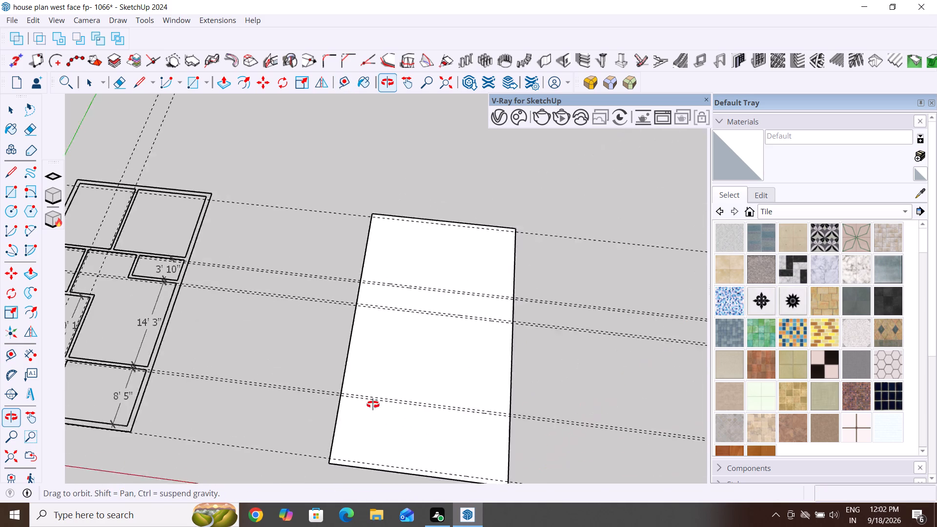
pyautogui.moveTo(373, 405); pyautogui.dragTo(446, 364, button='middle')
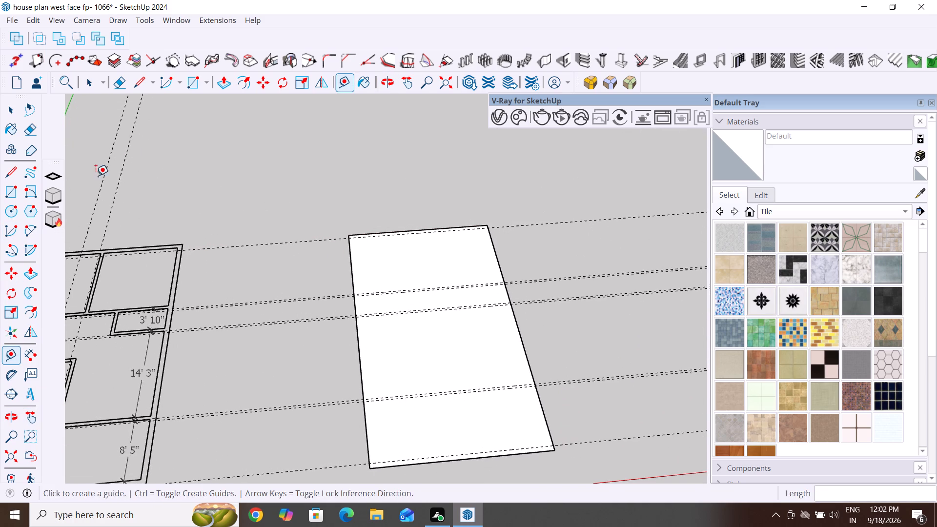
pyautogui.click(31, 356)
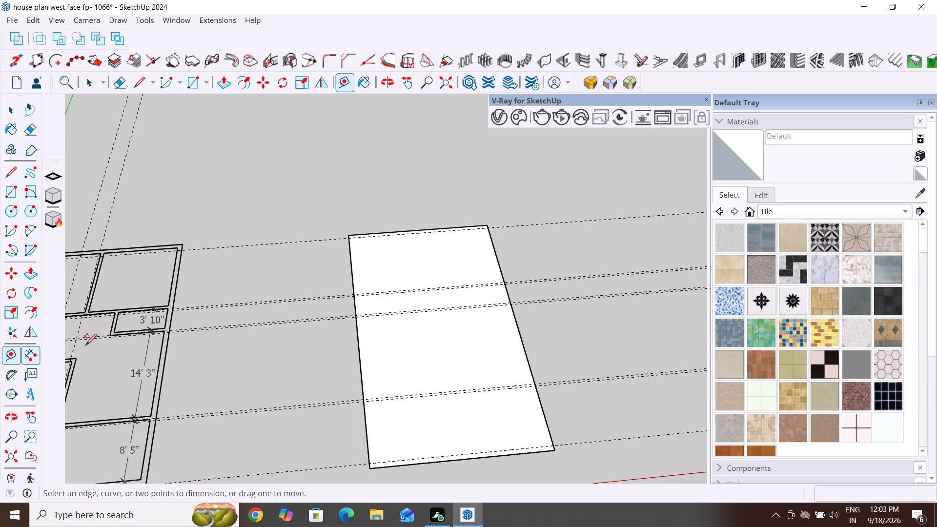
pyautogui.scroll(6, 528, 251)
pyautogui.moveTo(511, 256); pyautogui.dragTo(517, 315, button='middle')
pyautogui.scroll(2, 502, 289)
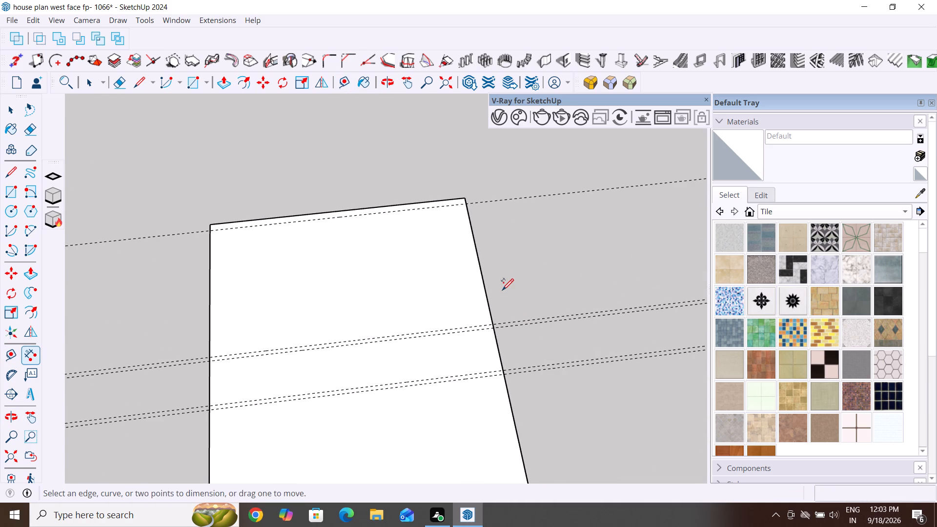
pyautogui.scroll(3, 502, 289)
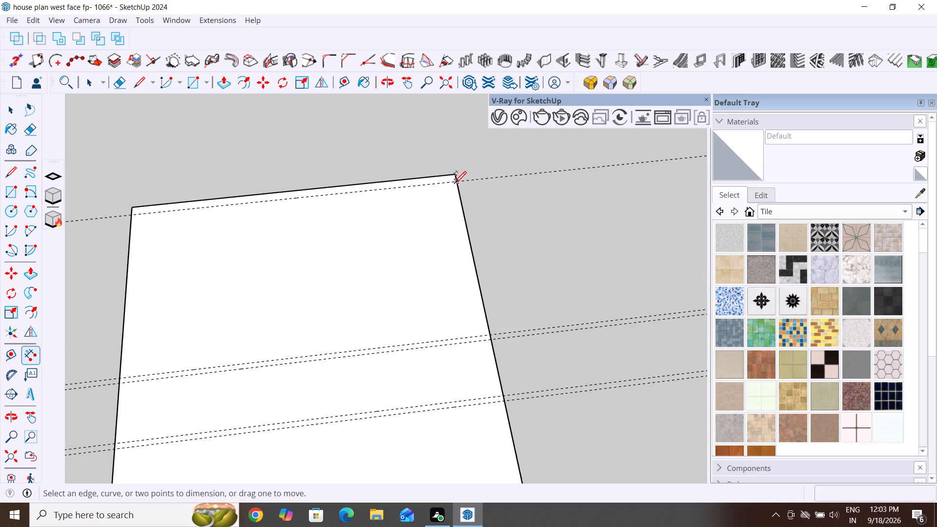
pyautogui.click(455, 182)
pyautogui.click(489, 337)
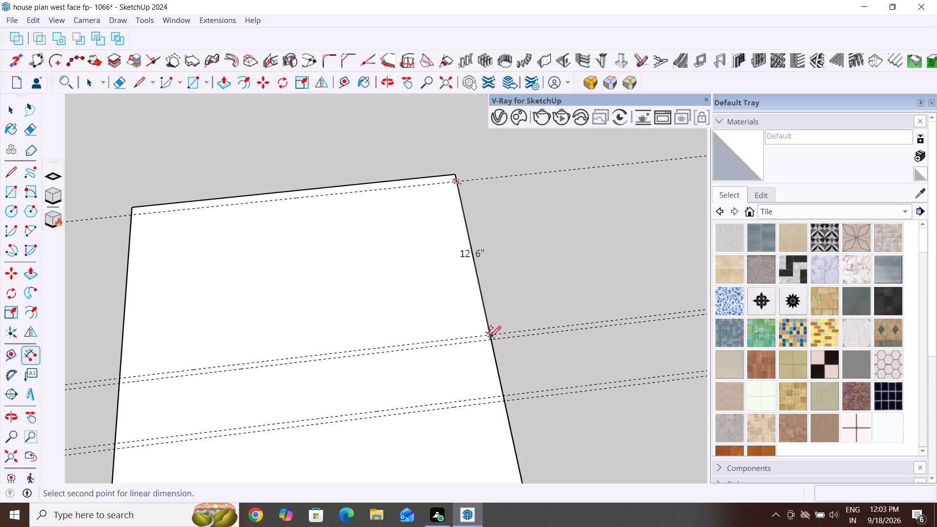
pyautogui.click(534, 328)
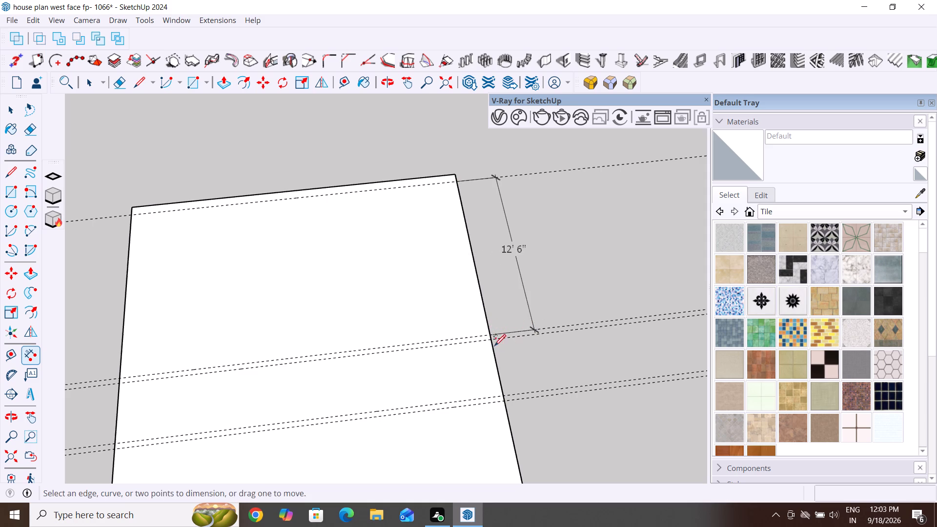
# Dimension the gap between the first and second walls' guide pairs, outside the same long edge.
pyautogui.click(491, 342)
pyautogui.click(504, 395)
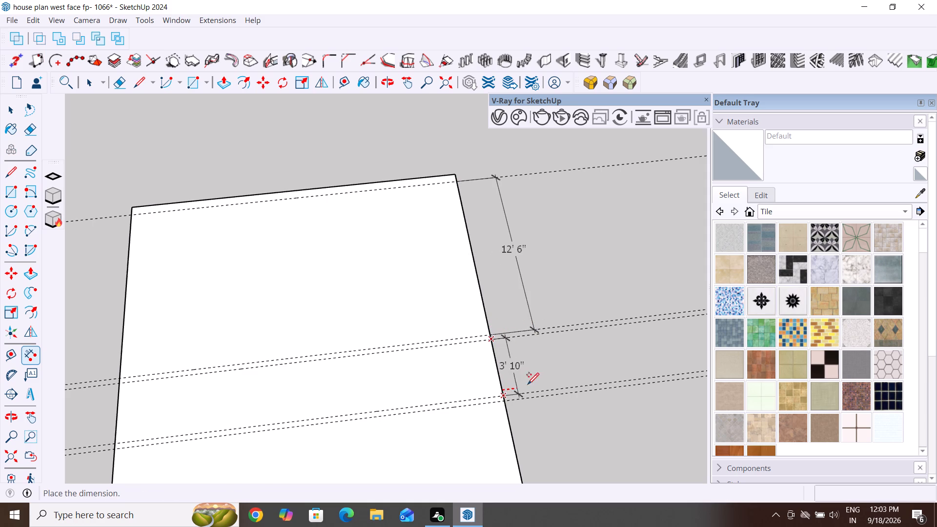
pyautogui.click(537, 384)
# Dimension the gap between the second and third walls' guide pairs, outside the same long edge.
pyautogui.scroll(-3, 515, 442)
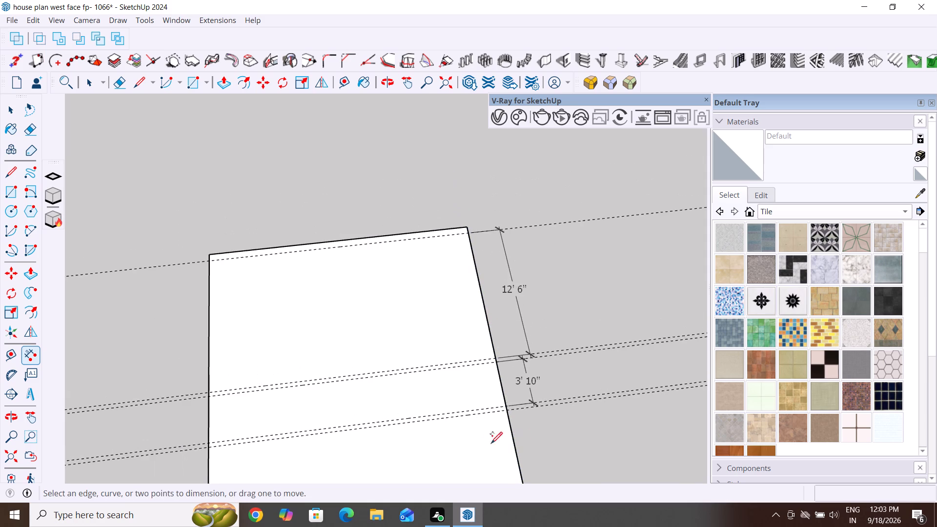
pyautogui.scroll(-7, 472, 259)
pyautogui.scroll(8, 498, 456)
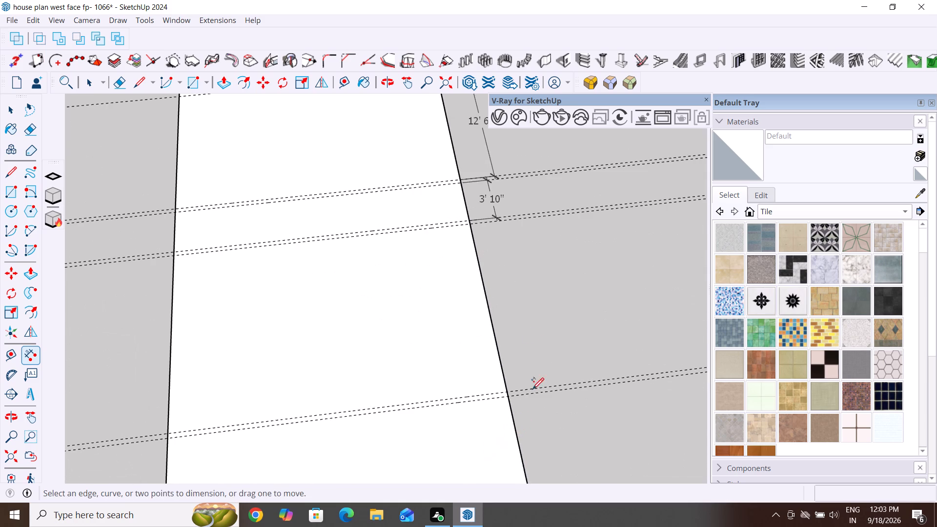
pyautogui.scroll(1, 479, 229)
pyautogui.click(469, 223)
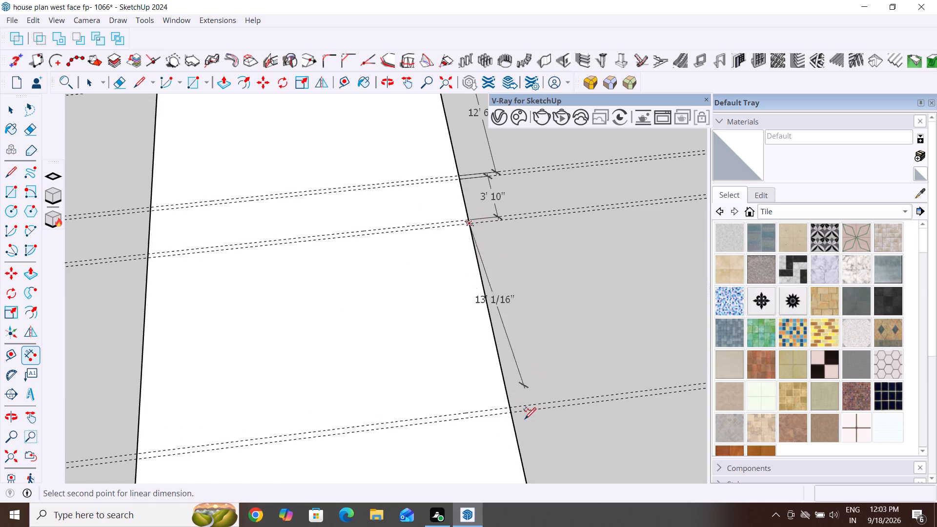
pyautogui.click(509, 405)
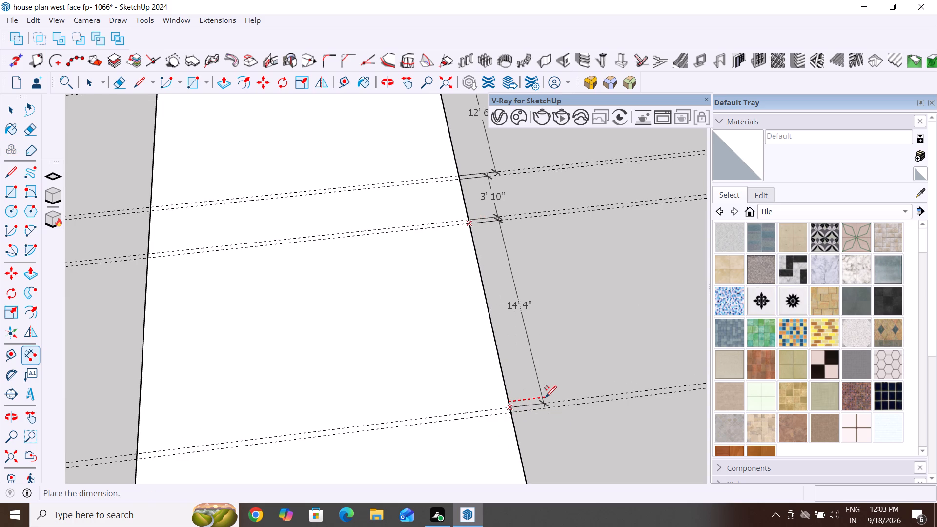
pyautogui.click(545, 397)
# Dimension the gap from the third wall's guides to the guide inside the short edge nearest the red axis, outside the same long edge.
pyautogui.scroll(-10, 507, 299)
pyautogui.scroll(4, 531, 439)
pyautogui.click(496, 318)
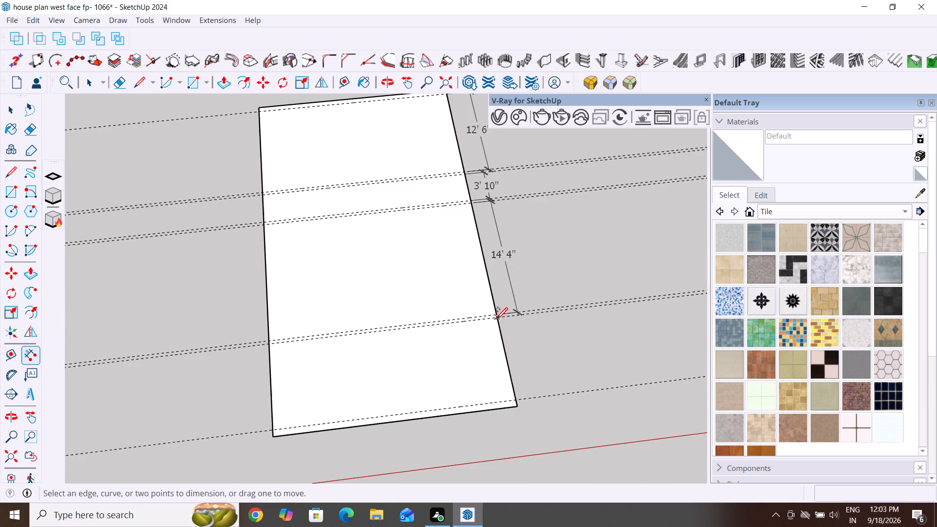
pyautogui.click(517, 398)
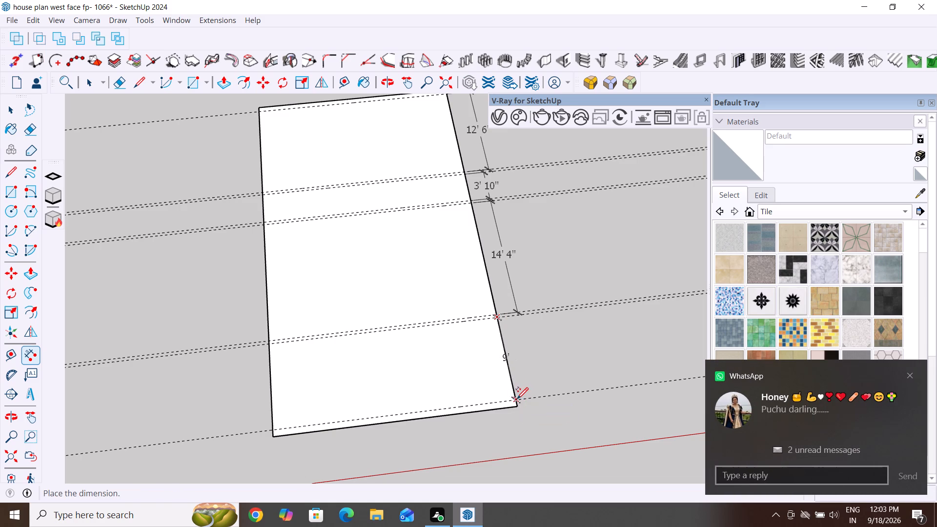
pyautogui.click(538, 388)
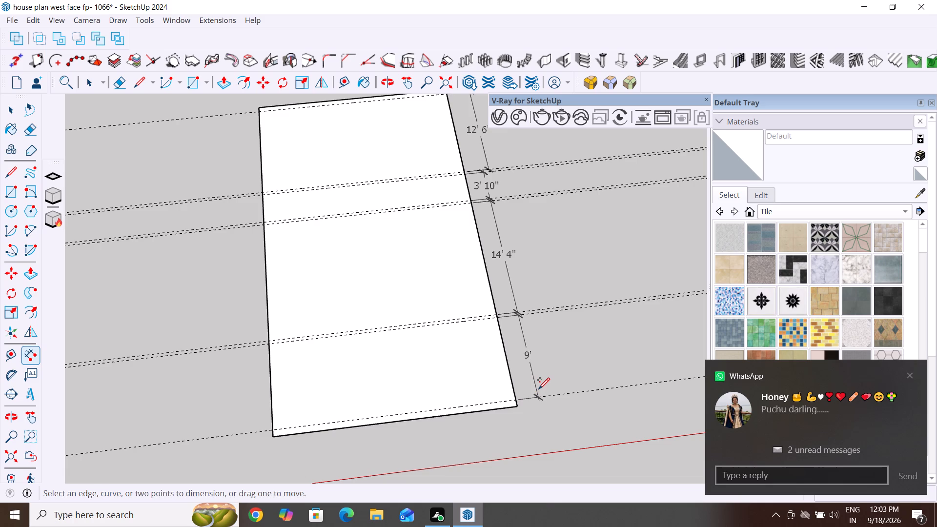
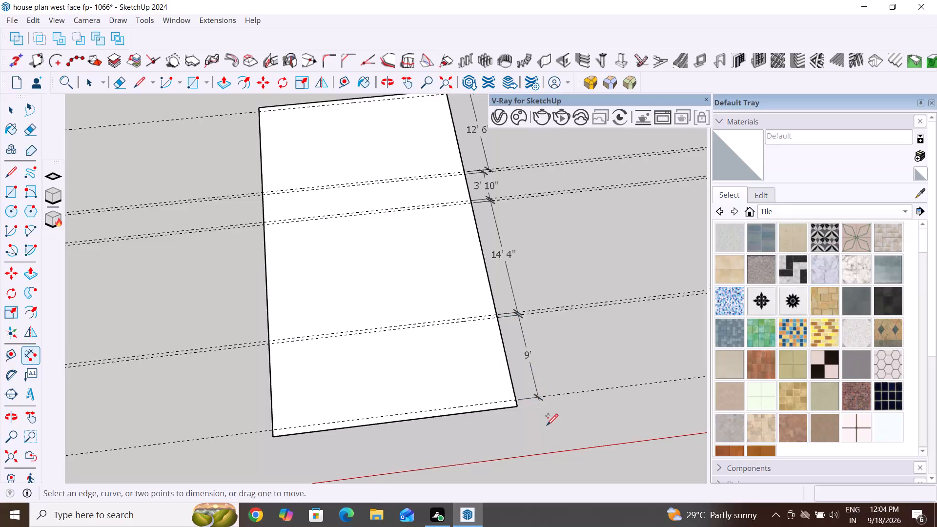
# Delete all the guides running parallel to the red axis across the second rectangle.
pyautogui.moveTo(548, 426); pyautogui.dragTo(469, 438, button='middle')
pyautogui.scroll(-4, 524, 388)
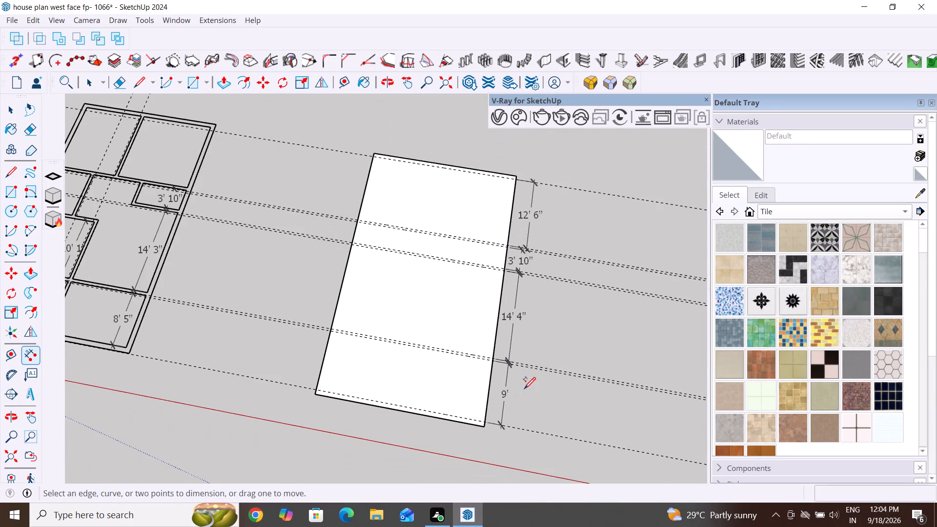
pyautogui.press('Escape')
pyautogui.press('Escape')
pyautogui.click(10, 113)
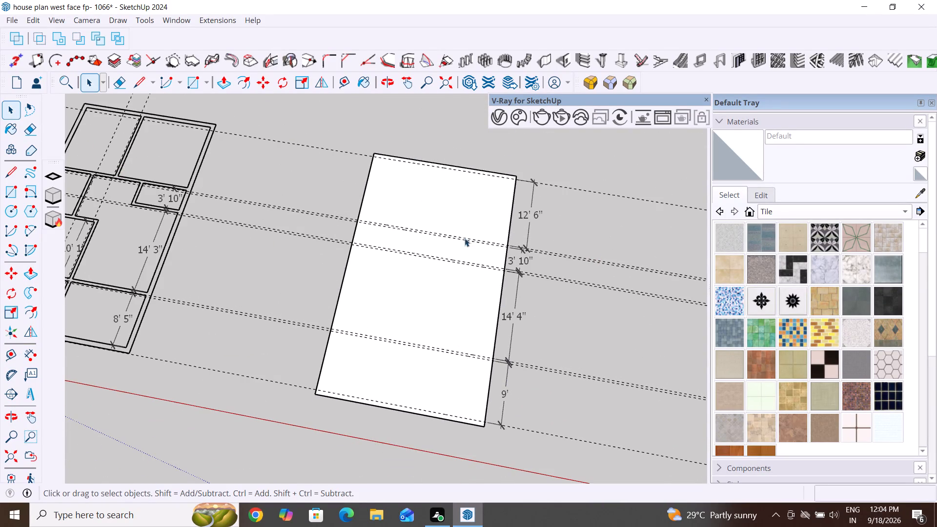
pyautogui.scroll(-4, 336, 343)
pyautogui.moveTo(371, 365); pyautogui.dragTo(441, 342, button='middle')
pyautogui.moveTo(591, 183); pyautogui.dragTo(588, 205)
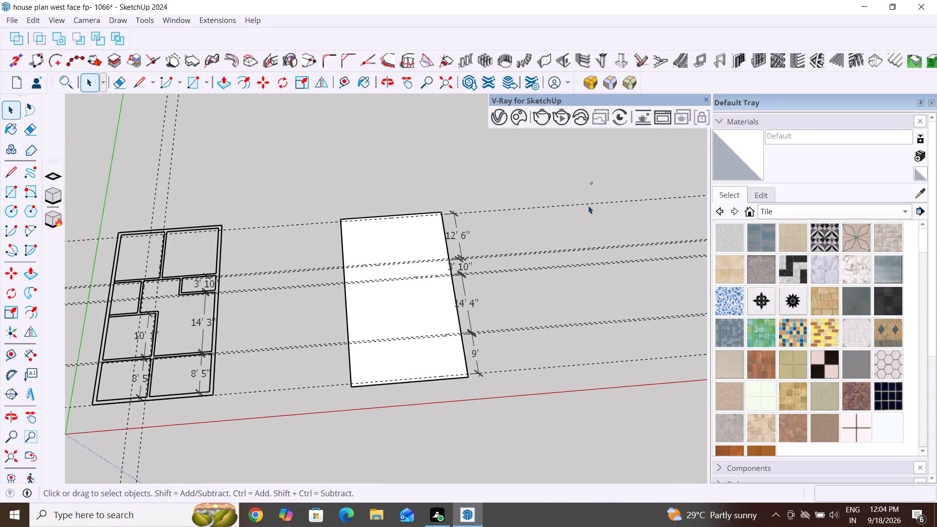
pyautogui.moveTo(588, 205); pyautogui.dragTo(529, 379)
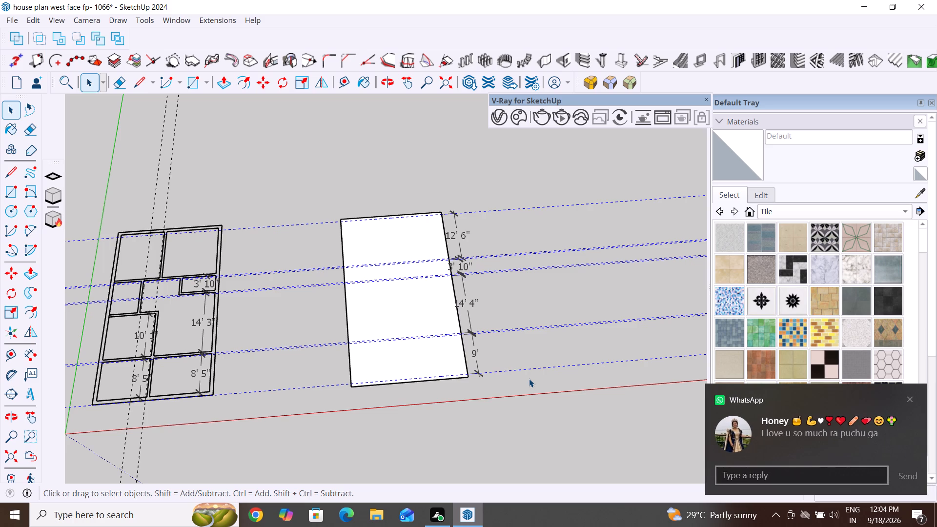
pyautogui.press('Delete')
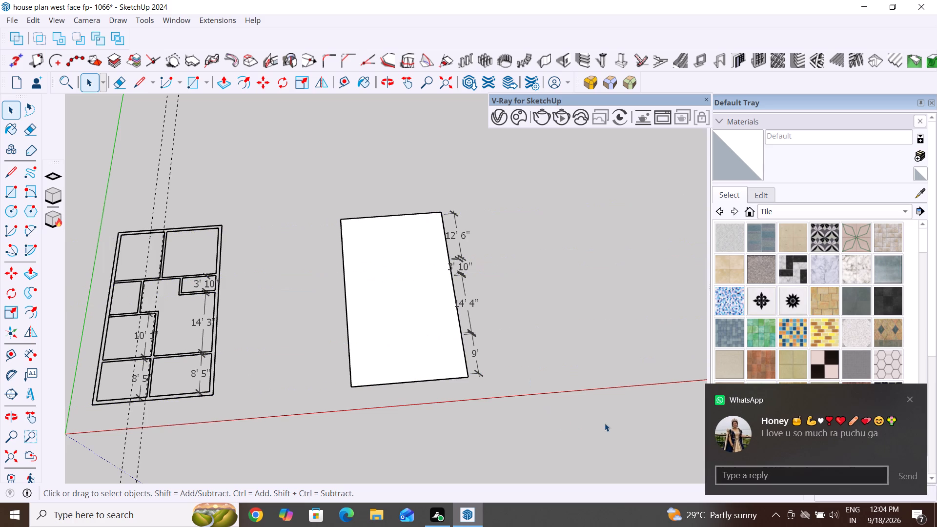
pyautogui.click(911, 397)
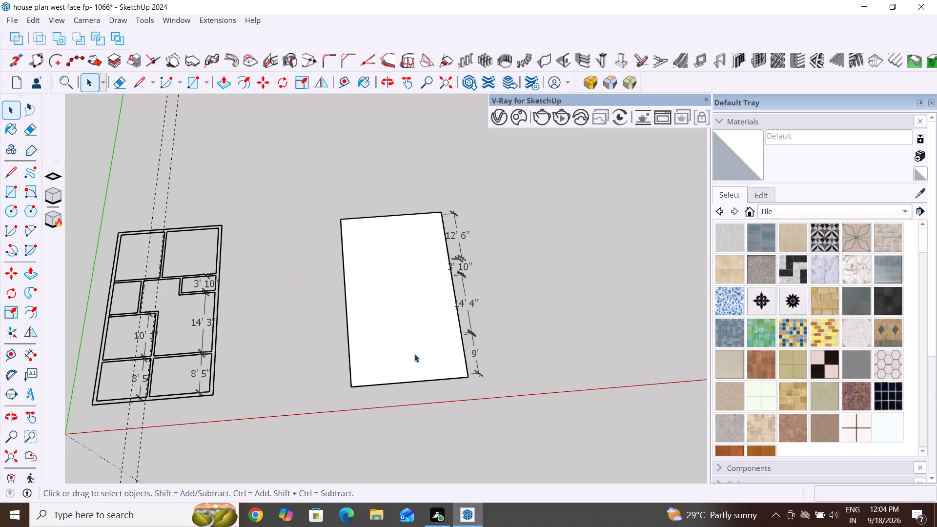
# Delete the four dimensions outside the second rectangle's long edge facing away from the first plan.
pyautogui.moveTo(469, 371); pyautogui.dragTo(443, 369, button='middle')
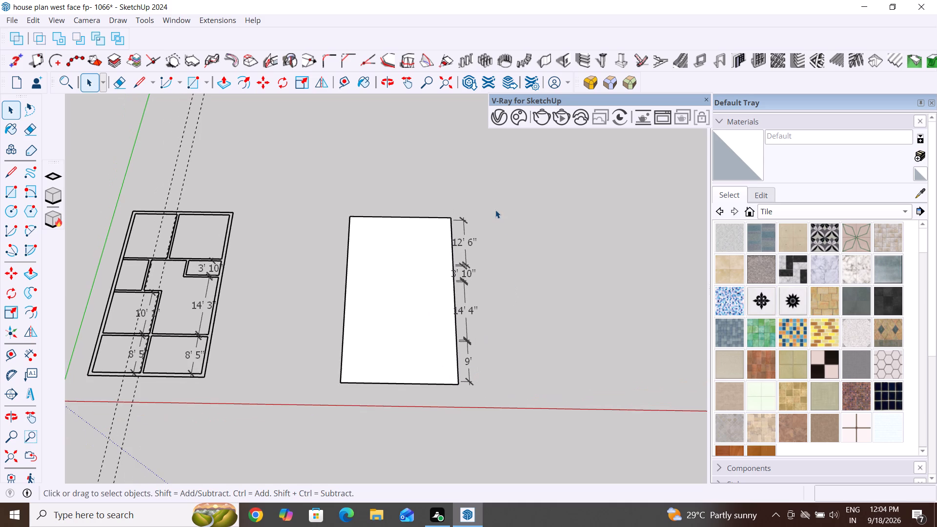
pyautogui.moveTo(495, 210); pyautogui.dragTo(459, 272)
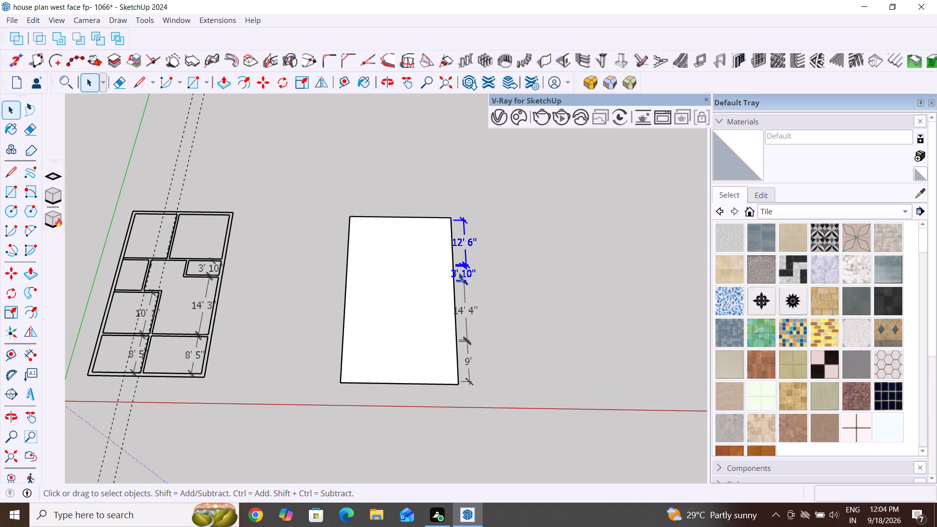
pyautogui.press('Delete')
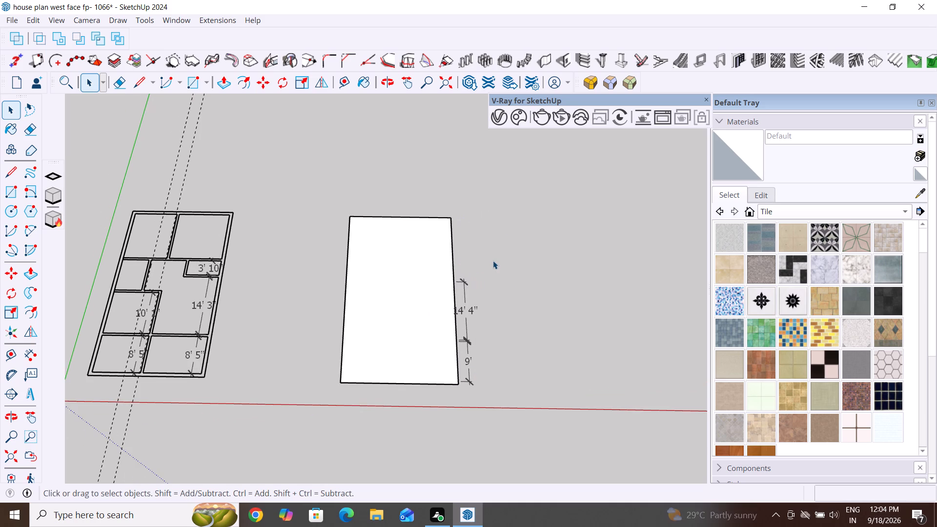
pyautogui.moveTo(486, 275); pyautogui.dragTo(463, 325)
pyautogui.press('Delete')
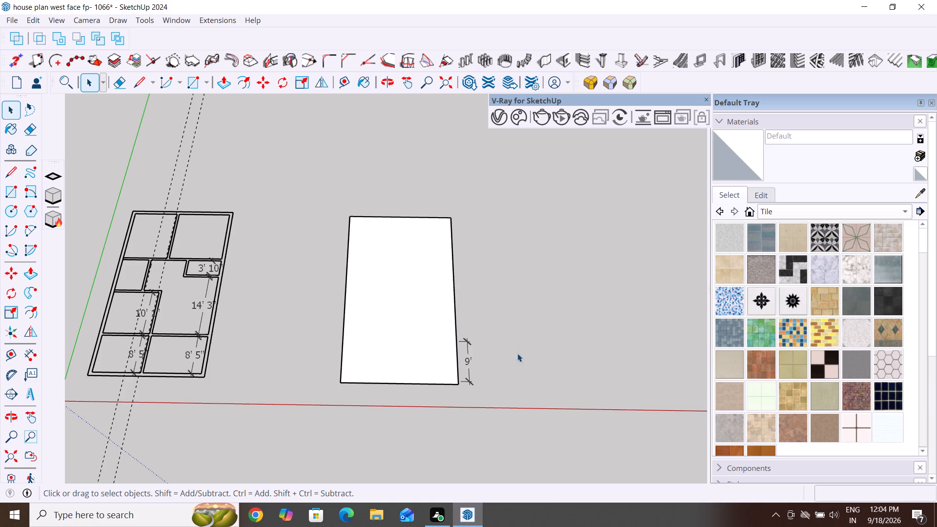
pyautogui.moveTo(489, 347); pyautogui.dragTo(462, 390)
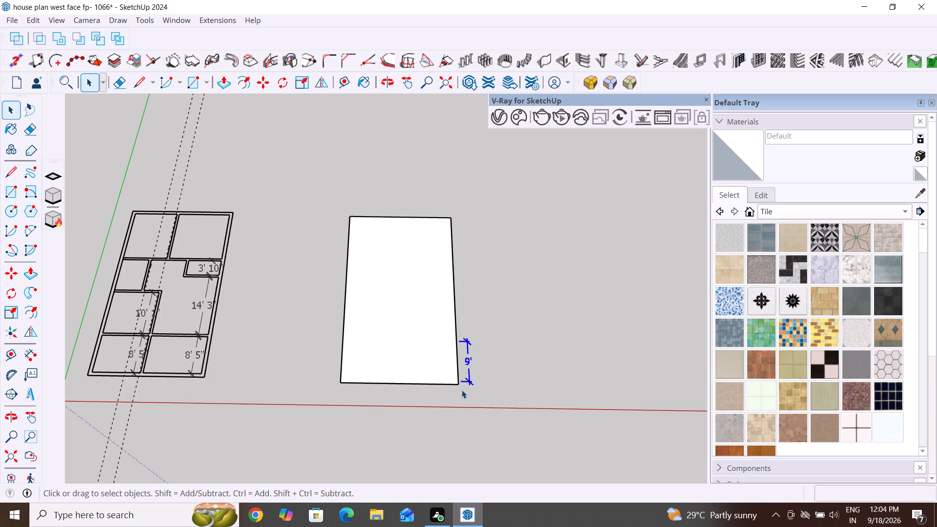
pyautogui.press('Delete')
pyautogui.press('Escape')
pyautogui.press('Escape')
# Place a guide 9" inside the second rectangle's far short edge.
pyautogui.click(14, 360)
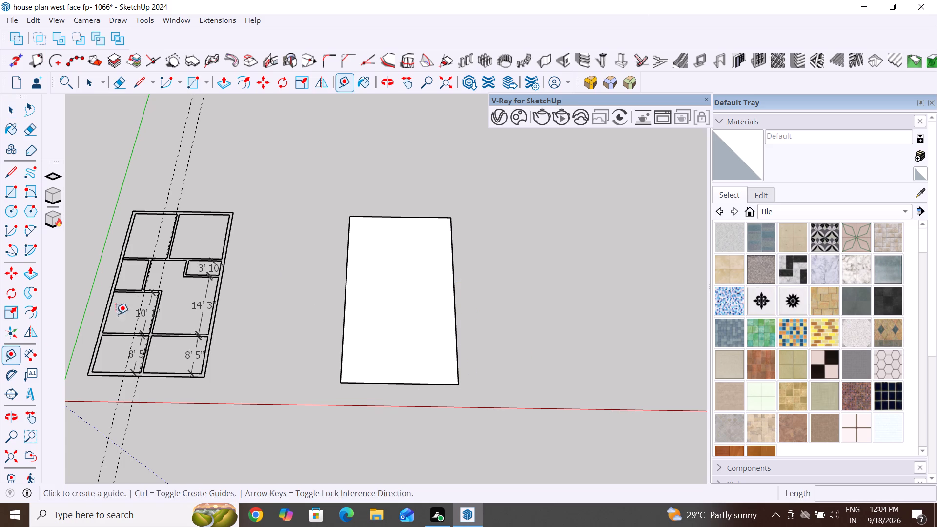
pyautogui.scroll(2, 386, 278)
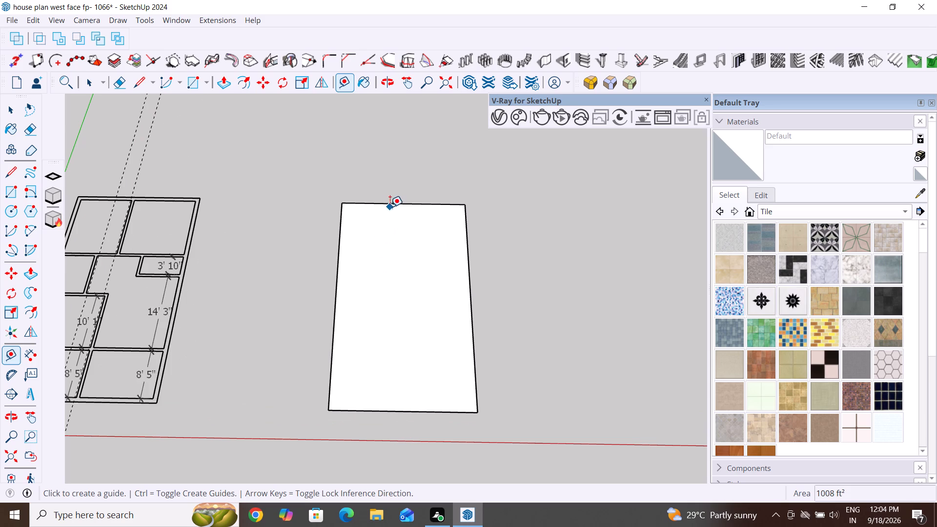
pyautogui.click(392, 203)
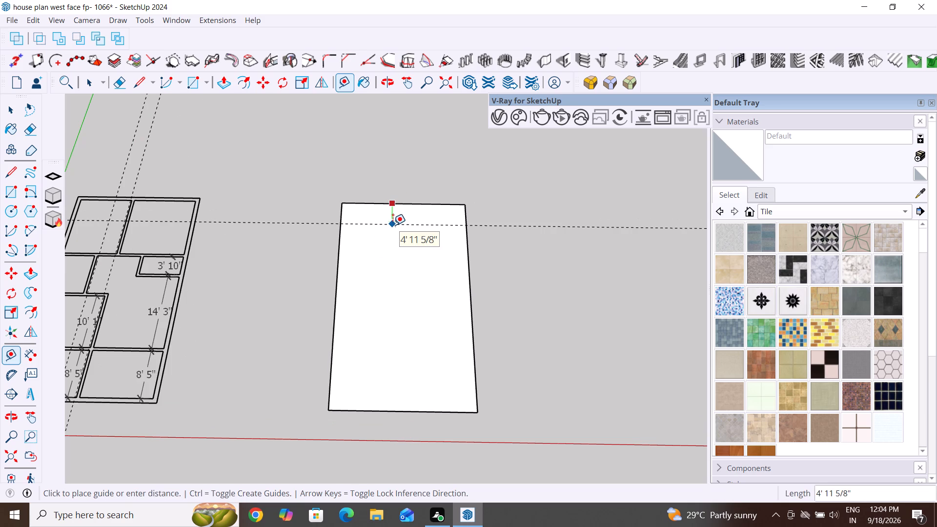
pyautogui.write('9"')
pyautogui.press('Return')
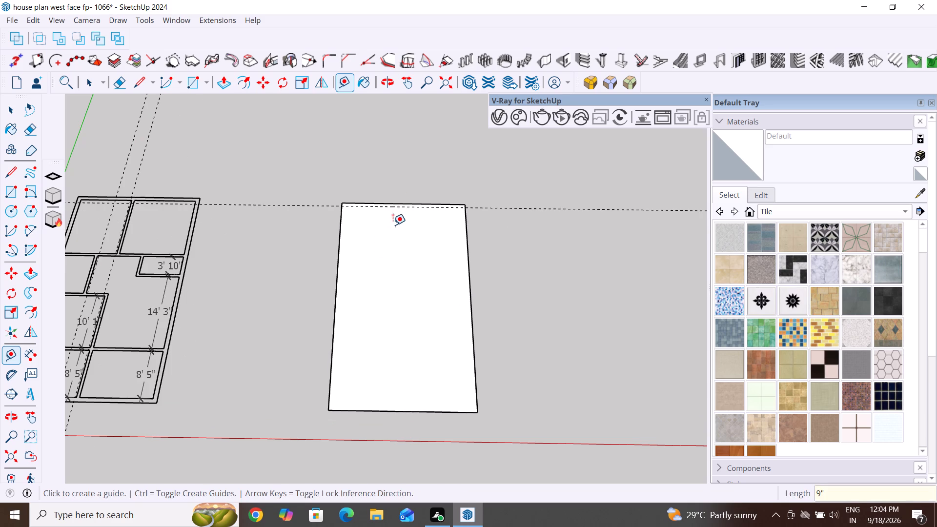
# Add the first wall's guide pair, 12'6" from the guide inside the far short edge and 5" apart.
pyautogui.click(449, 207)
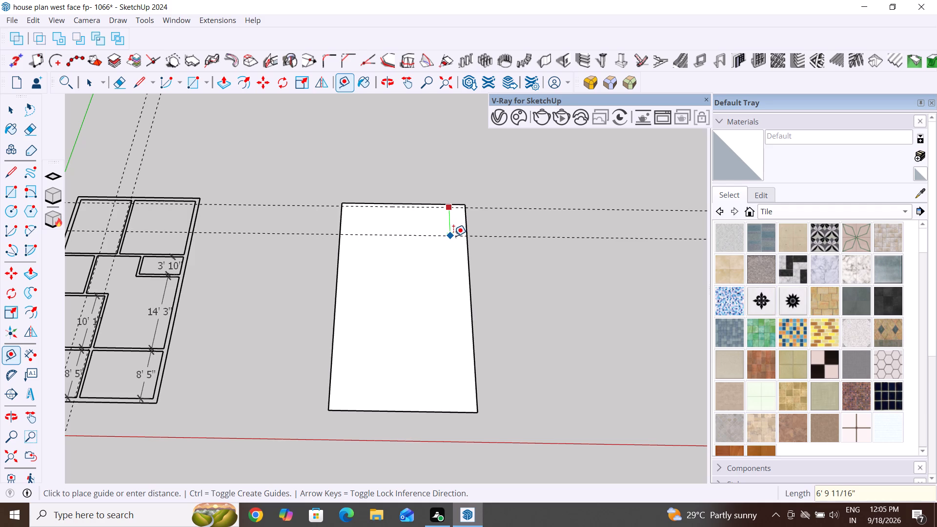
pyautogui.write('12\'6"')
pyautogui.press('Return')
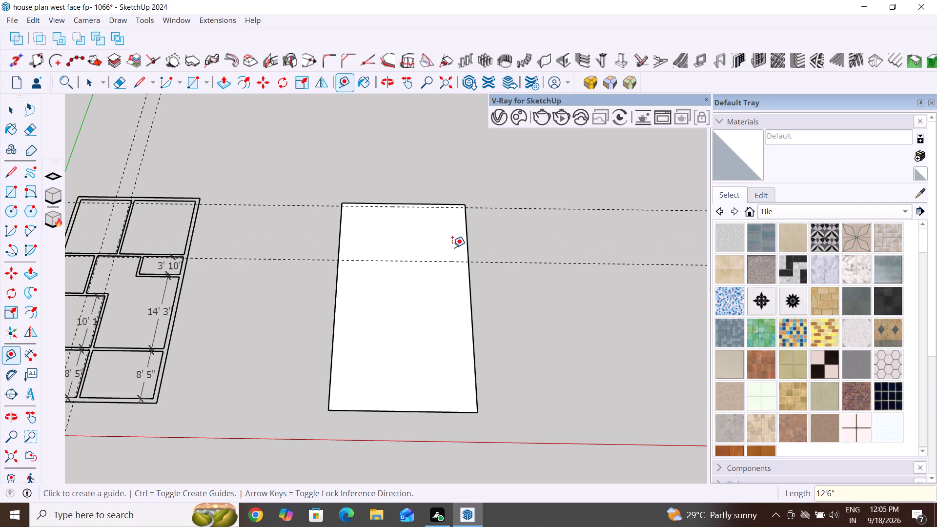
pyautogui.moveTo(408, 339); pyautogui.dragTo(518, 252, button='middle')
pyautogui.scroll(2, 348, 274)
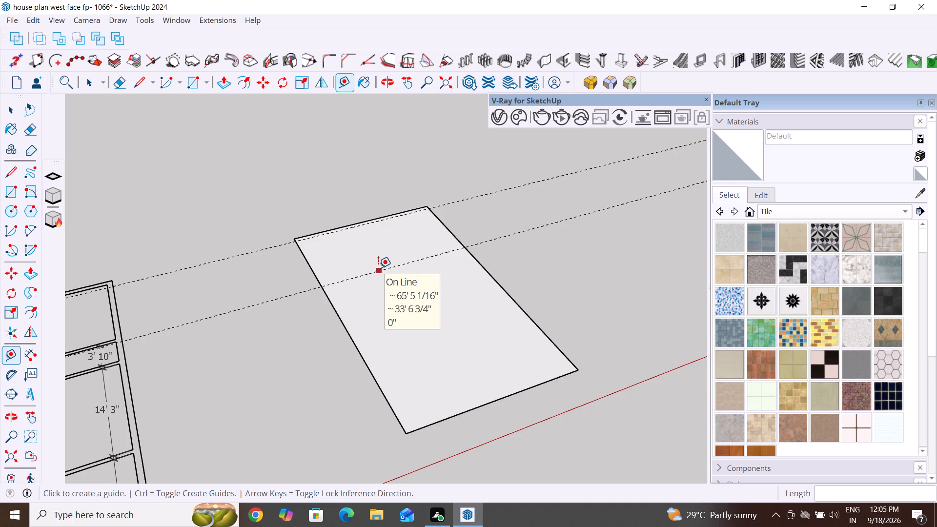
pyautogui.click(378, 268)
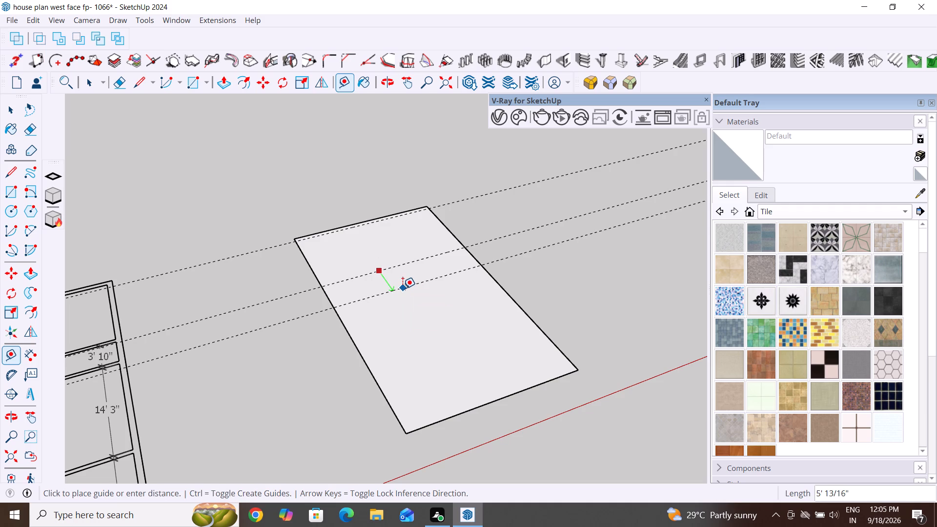
pyautogui.write('5"')
pyautogui.press('Return')
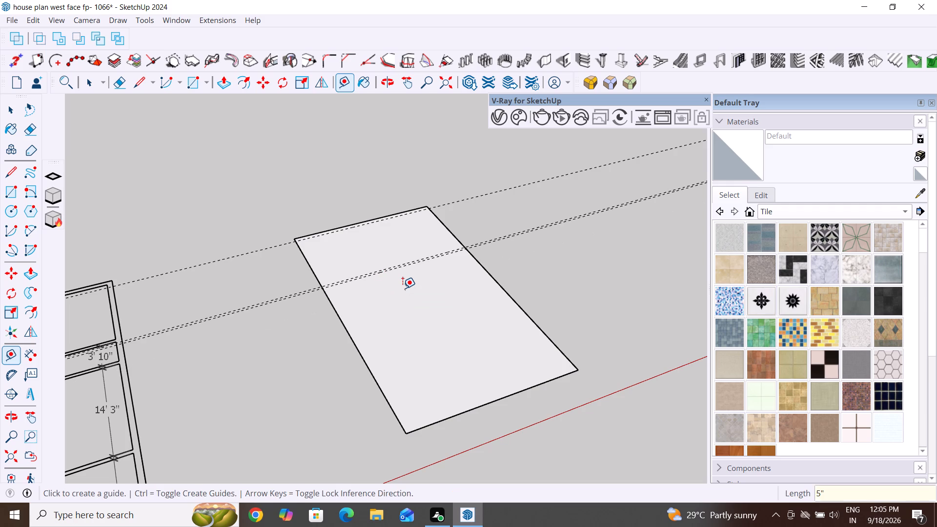
# Add the second wall's guide pair, 3'10" beyond the first wall's nearer guide and 5" apart.
pyautogui.scroll(2, 408, 277)
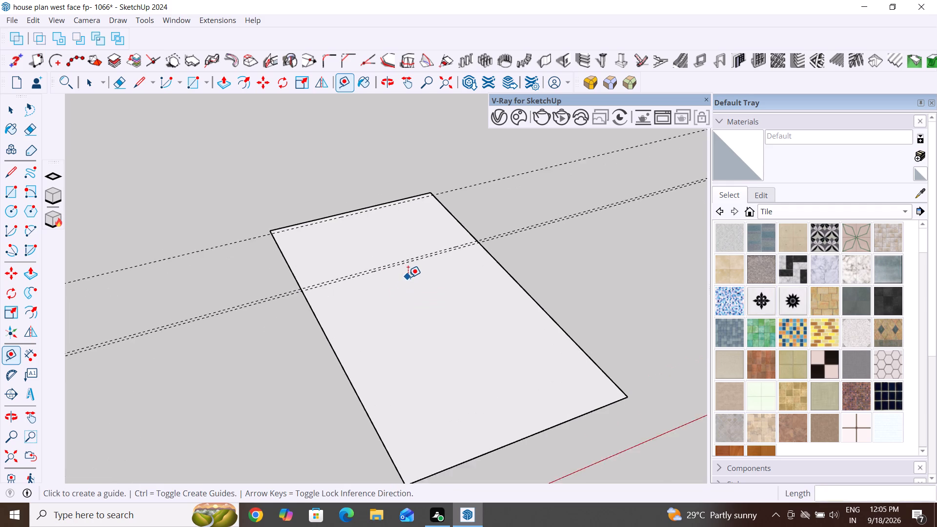
pyautogui.scroll(1, 408, 277)
pyautogui.click(402, 265)
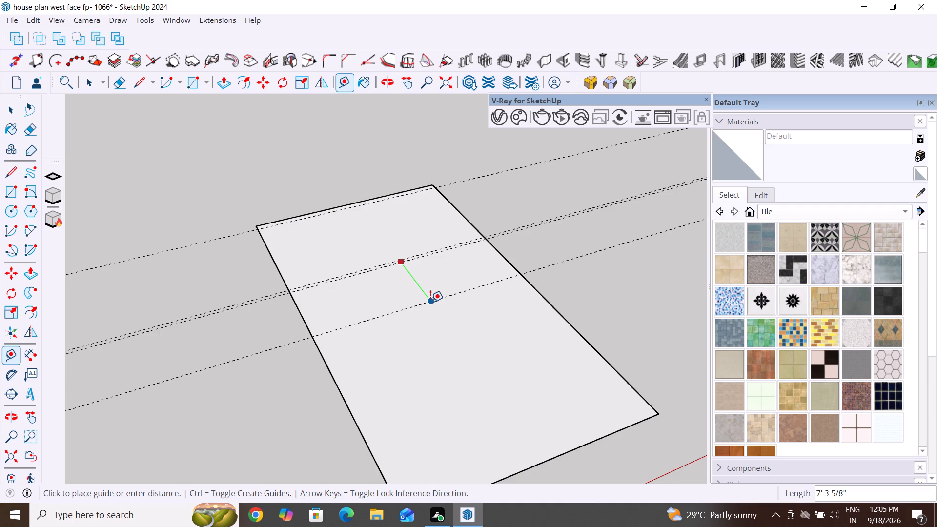
pyautogui.press('3')
pyautogui.press("'")
pyautogui.write('10"')
pyautogui.press('Return')
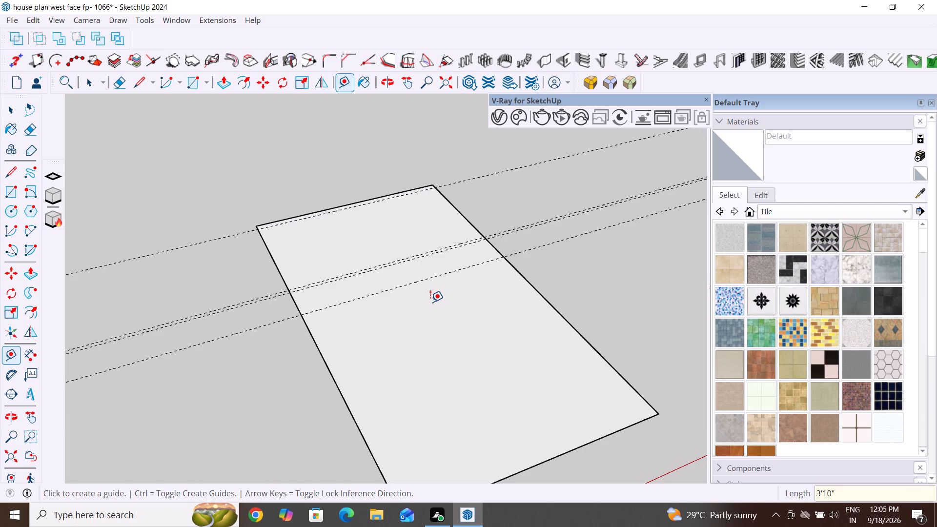
pyautogui.click(427, 282)
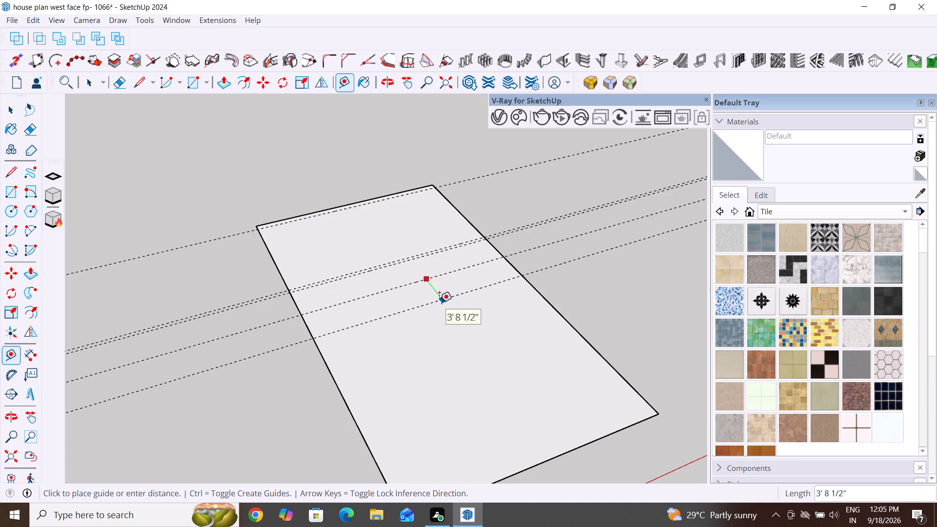
pyautogui.write('10')
pyautogui.press('BackSpace')
pyautogui.press('BackSpace')
pyautogui.press('BackSpace')
pyautogui.write('5"')
pyautogui.press('Return')
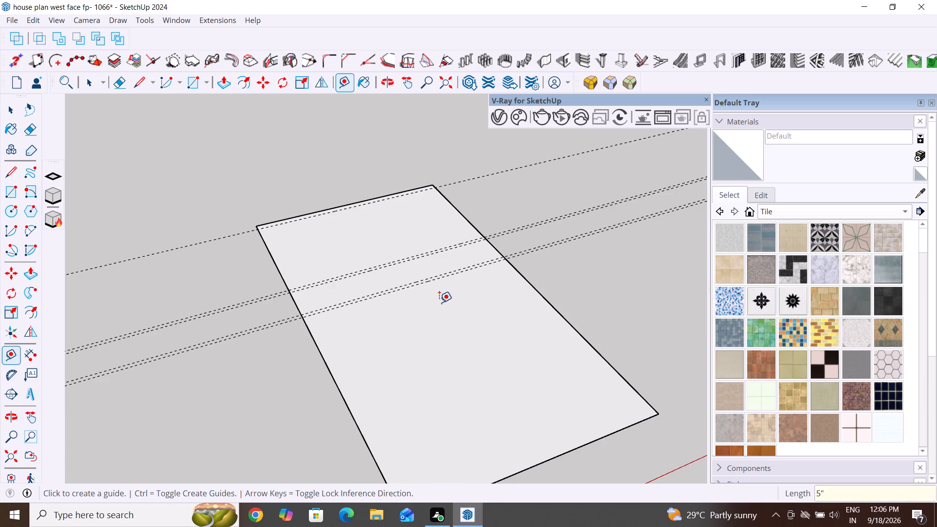
# Add the third wall's guide pair, 14'4" beyond the second wall's guides toward the red axis and 5" apart.
pyautogui.scroll(3, 479, 246)
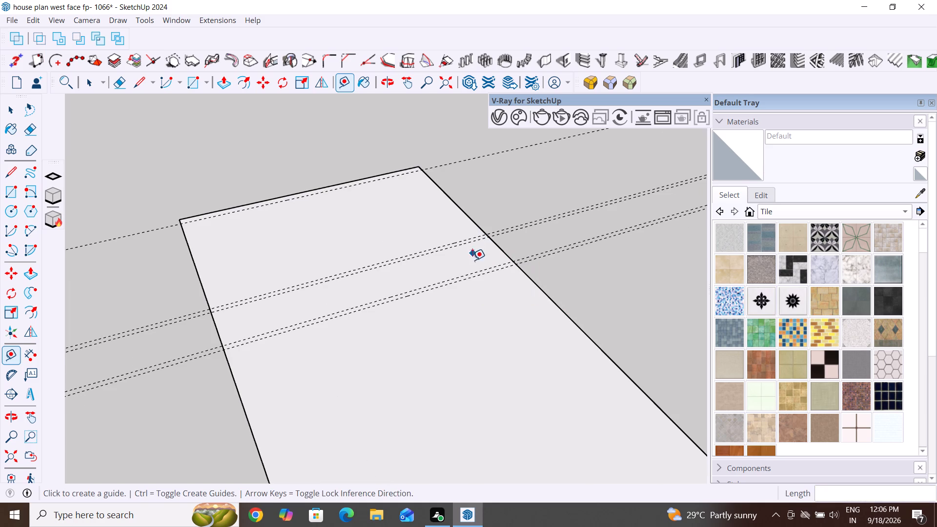
pyautogui.click(482, 274)
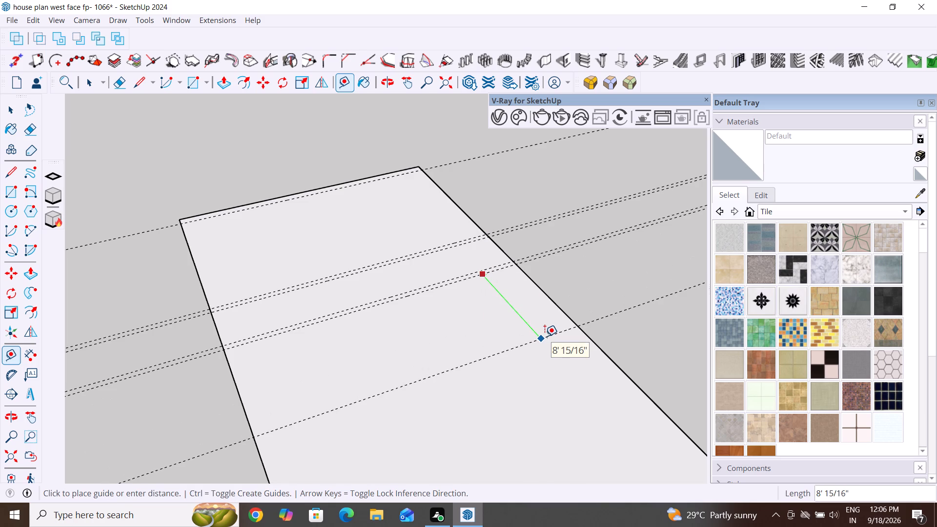
pyautogui.write('14\'4"')
pyautogui.press('Return')
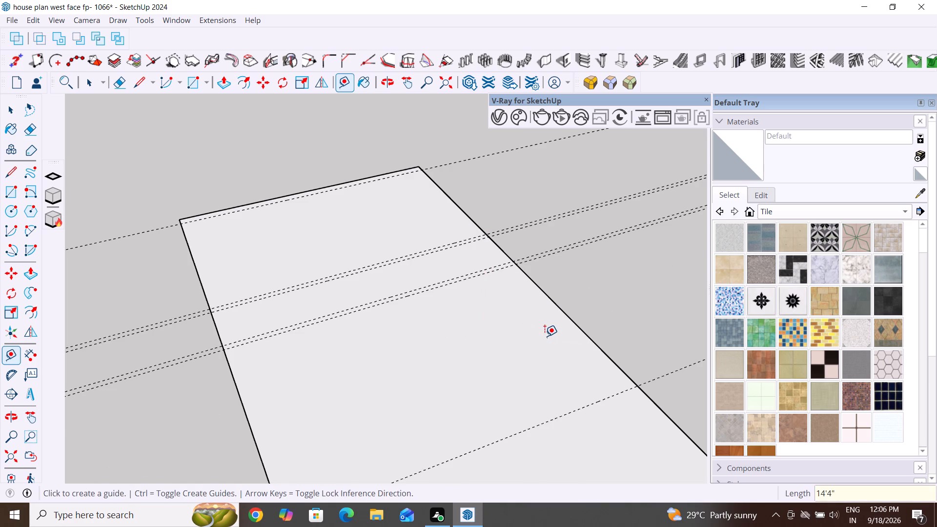
pyautogui.scroll(-10, 506, 351)
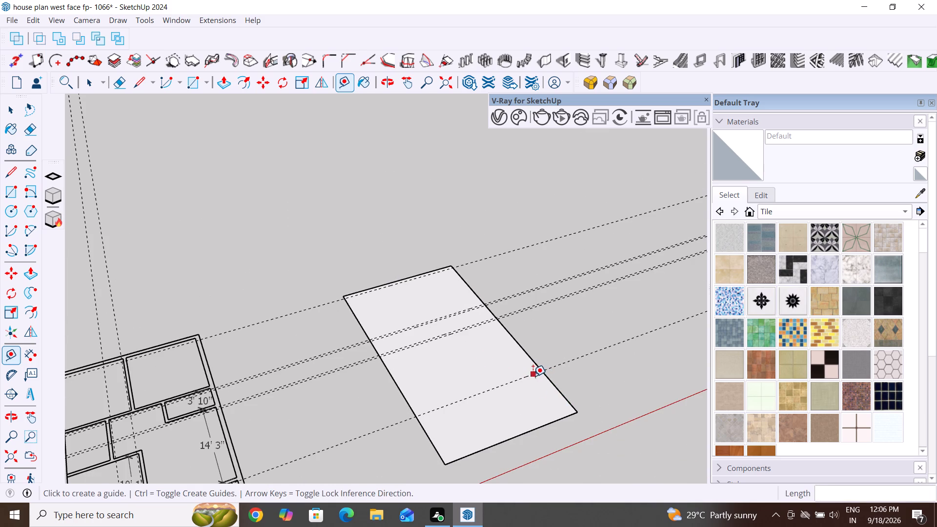
pyautogui.click(532, 375)
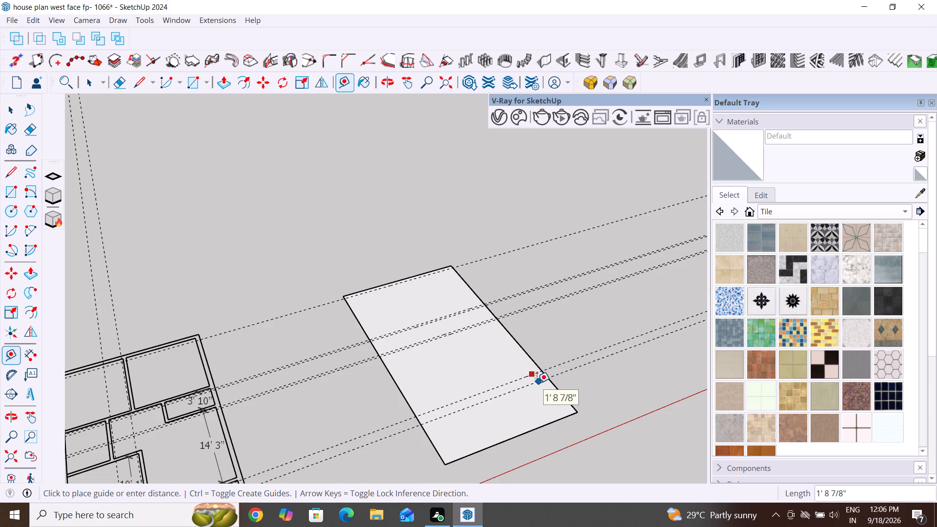
pyautogui.write('5"')
pyautogui.press('Return')
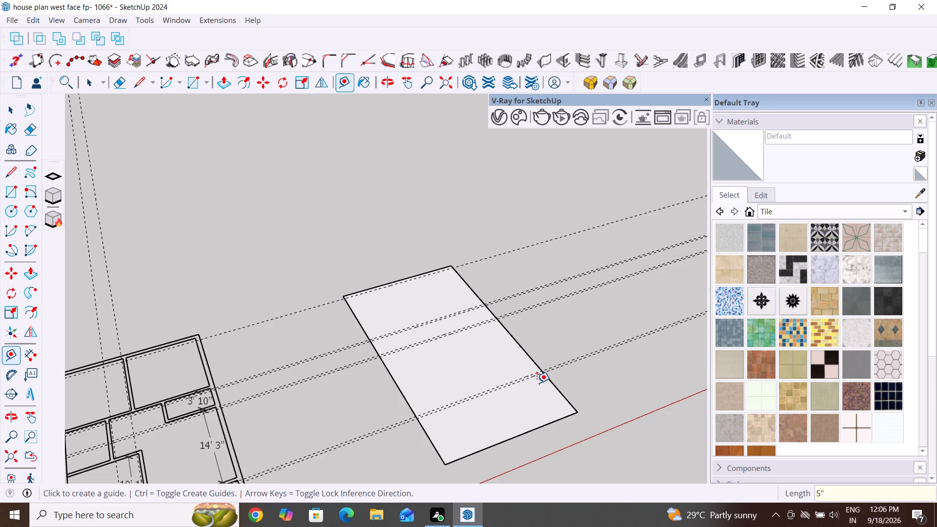
# Place a guide 8" inside the second rectangle's near short edge, the one beside the red axis.
pyautogui.click(536, 425)
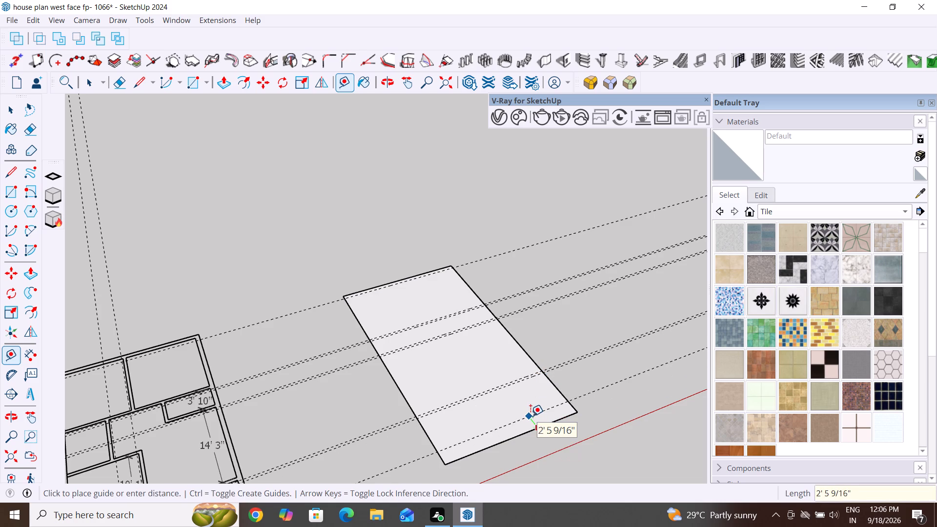
pyautogui.write('8"')
pyautogui.press('Return')
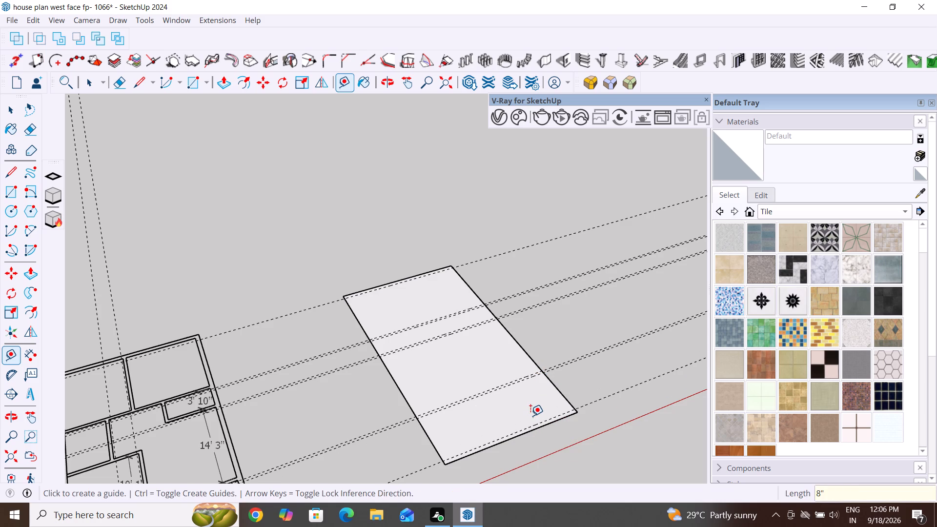
# Dimension the gap between the guide inside the far short edge and the first wall's guides, outside the rectangle's long edge.
pyautogui.scroll(-6, 480, 270)
pyautogui.scroll(-6, 384, 314)
pyautogui.moveTo(434, 381); pyautogui.dragTo(422, 426, button='middle')
pyautogui.scroll(7, 504, 327)
pyautogui.scroll(4, 464, 284)
pyautogui.moveTo(465, 290); pyautogui.dragTo(478, 337, button='middle')
pyautogui.scroll(3, 385, 197)
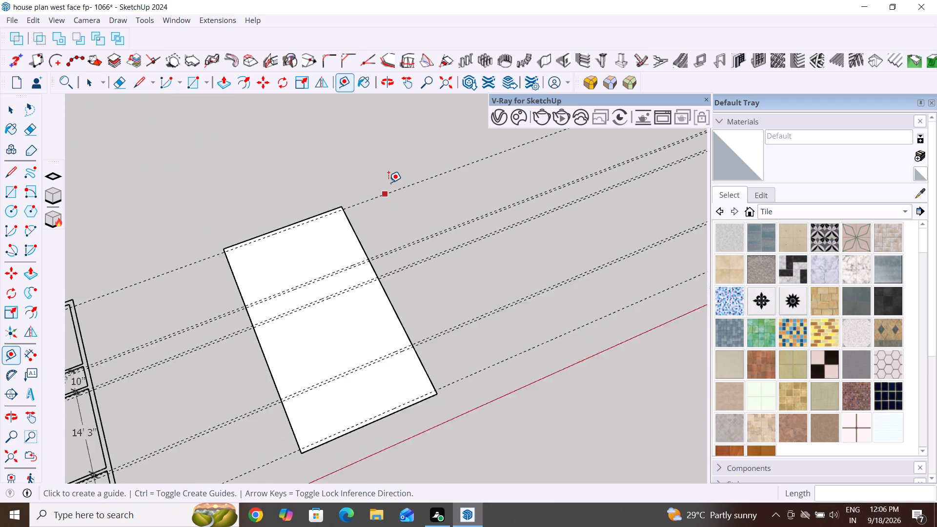
pyautogui.scroll(1, 388, 182)
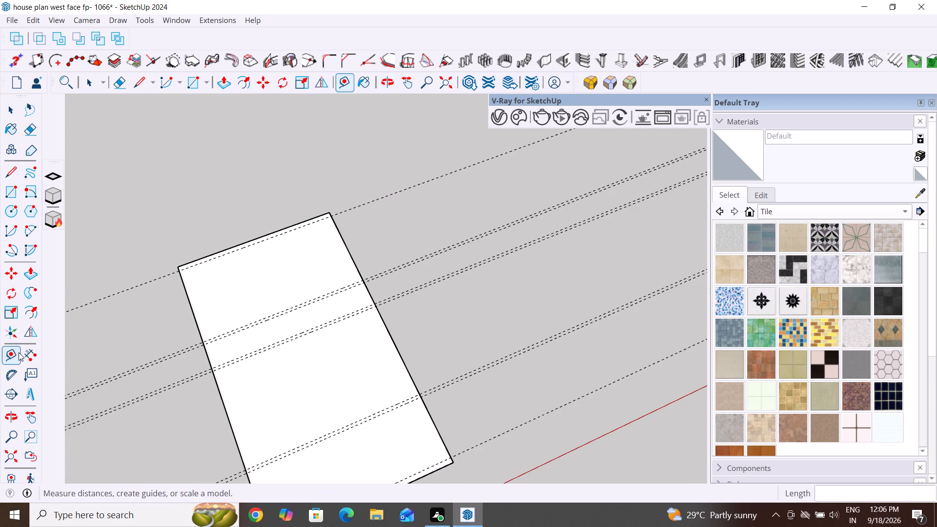
pyautogui.click(28, 354)
pyautogui.scroll(5, 369, 231)
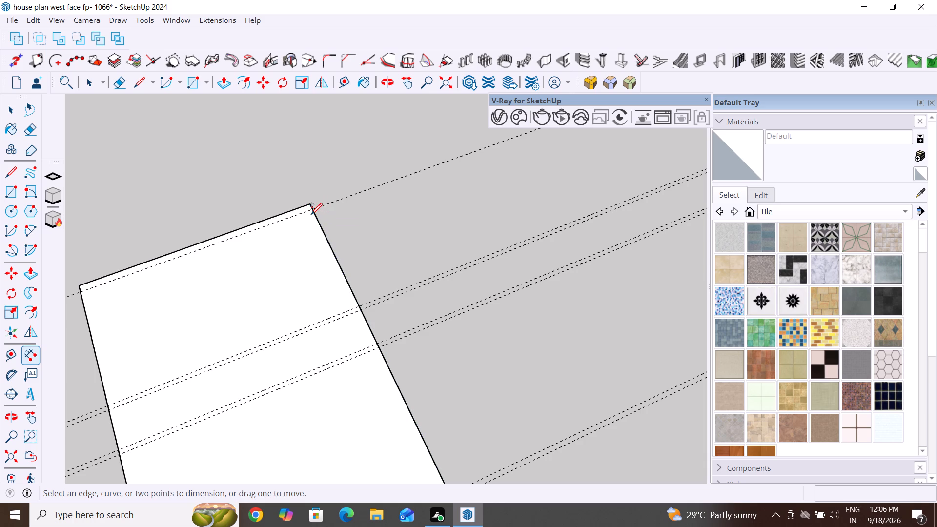
pyautogui.click(310, 211)
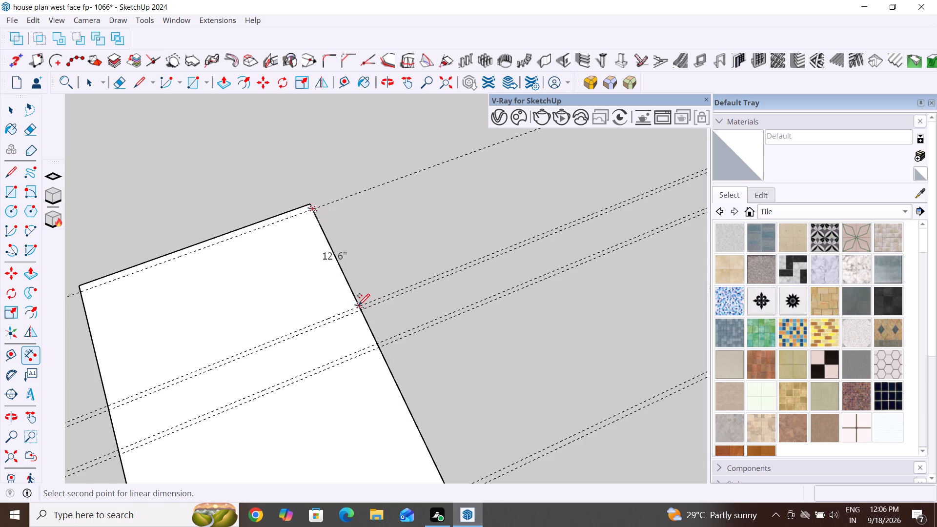
pyautogui.click(358, 304)
pyautogui.click(378, 290)
# Dimension the gap between the first and second walls' guide pairs along the same long edge.
pyautogui.scroll(2, 359, 316)
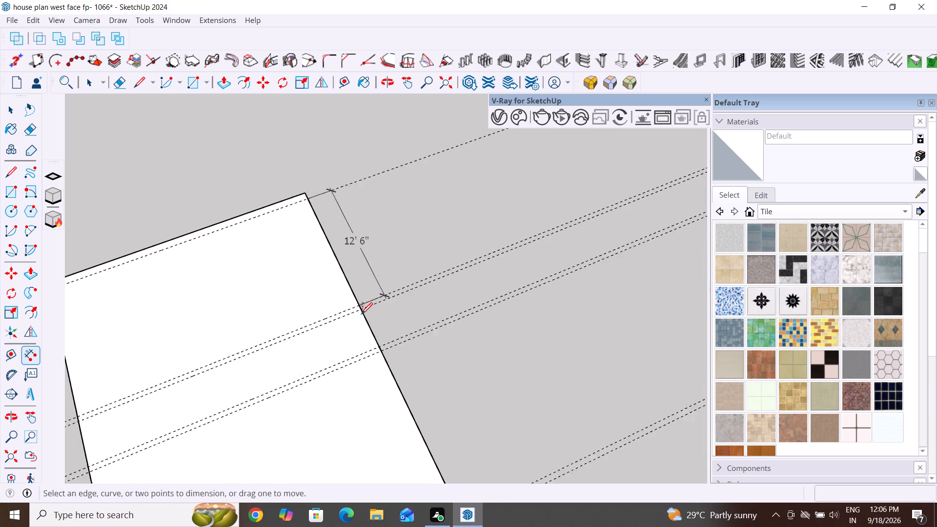
pyautogui.scroll(2, 361, 313)
pyautogui.click(361, 311)
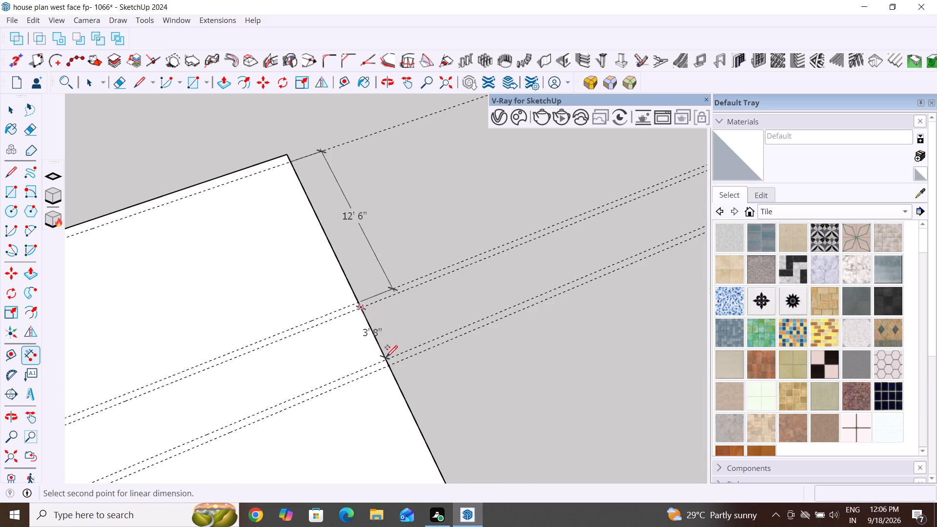
pyautogui.click(386, 356)
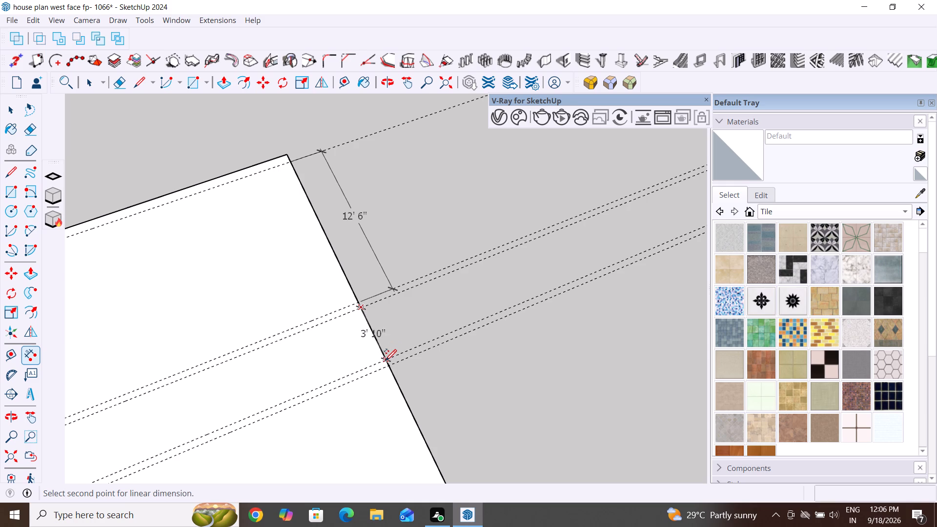
pyautogui.click(385, 360)
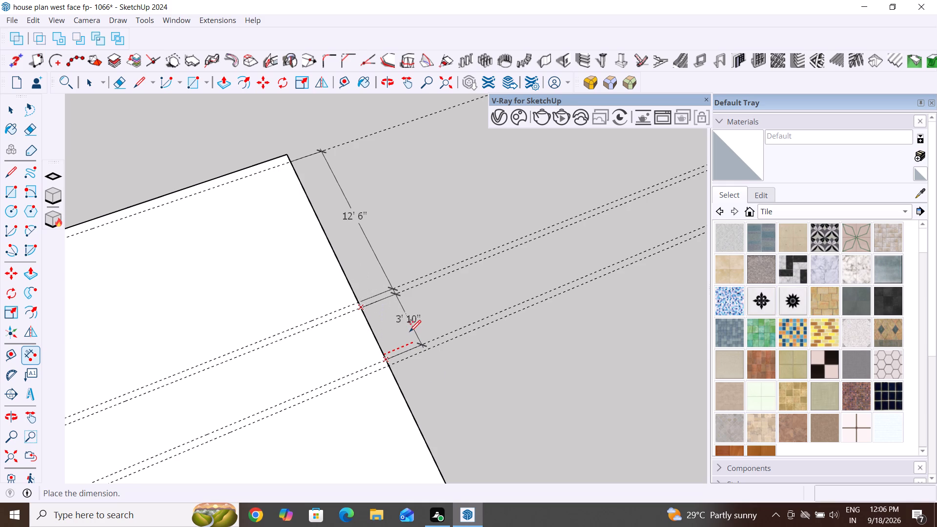
pyautogui.click(409, 331)
# Dimension the gap between the second and third walls' guide pairs along the same long edge.
pyautogui.scroll(-11, 375, 295)
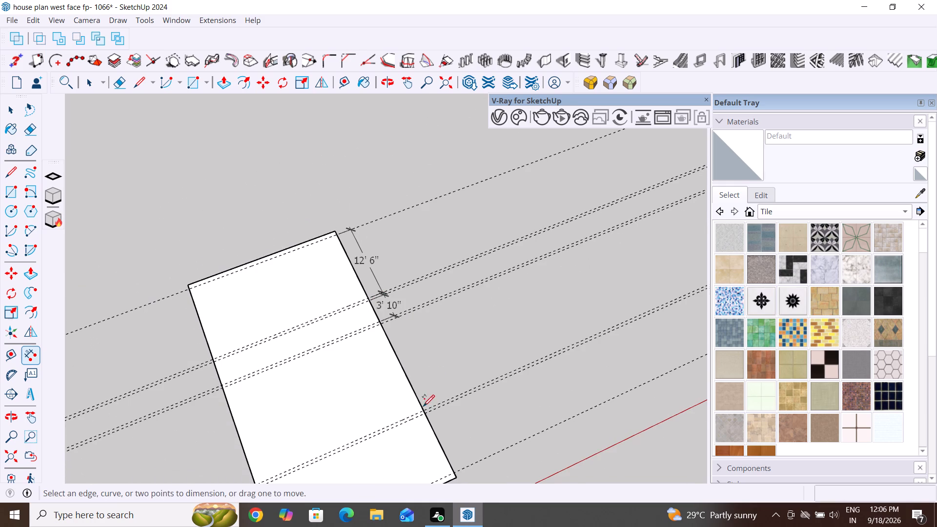
pyautogui.scroll(-6, 423, 405)
pyautogui.scroll(6, 469, 484)
pyautogui.scroll(4, 496, 454)
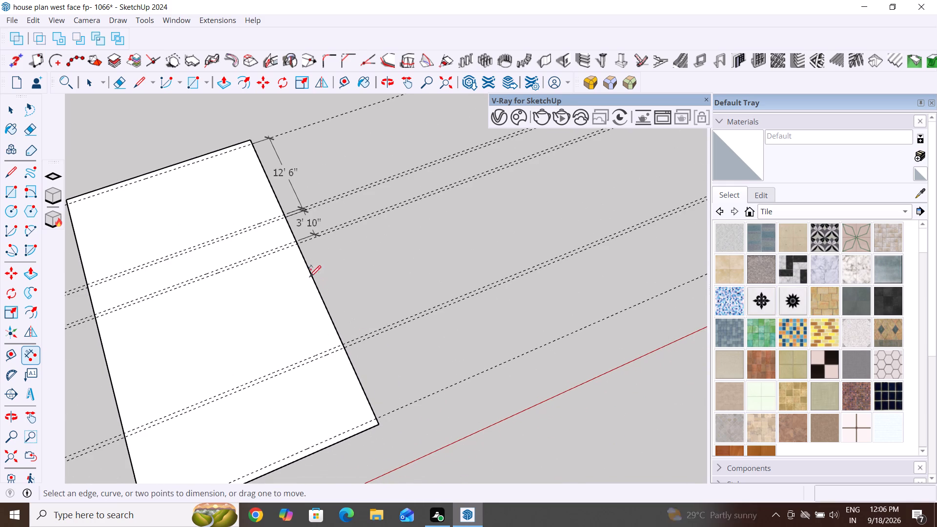
pyautogui.click(298, 245)
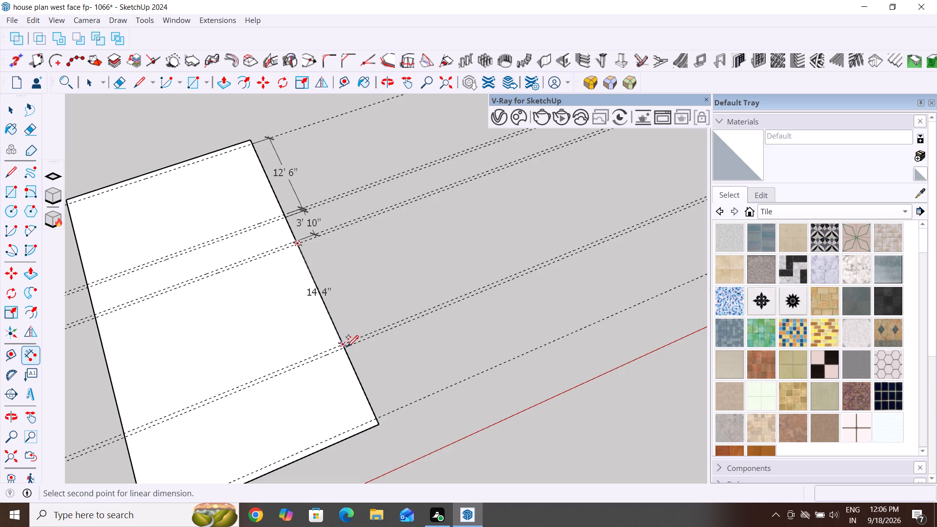
pyautogui.click(341, 344)
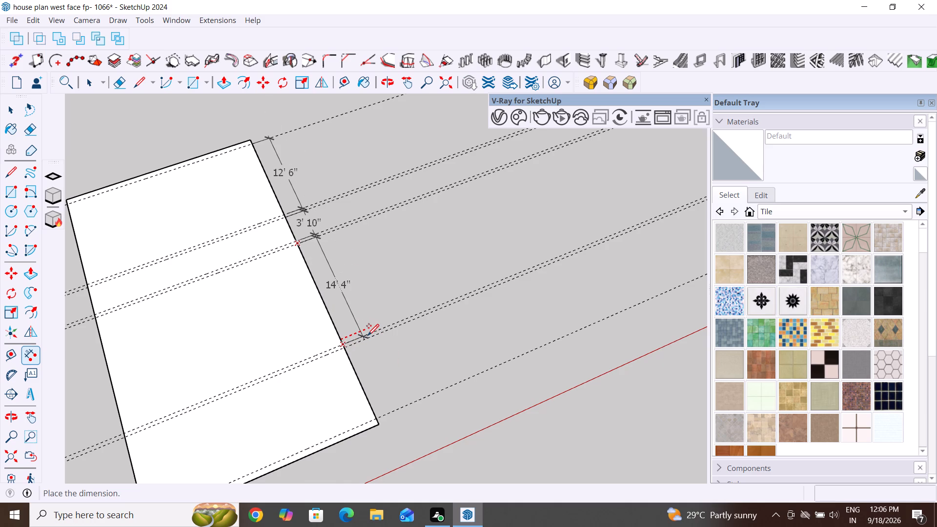
pyautogui.click(367, 335)
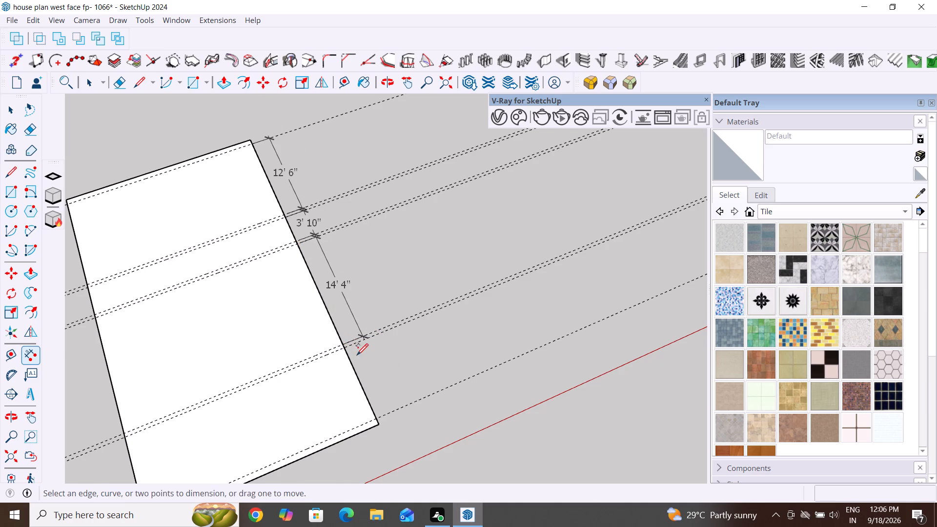
# Dimension the gap between the third wall's guide pair and the guide inside the near short edge.
pyautogui.click(345, 349)
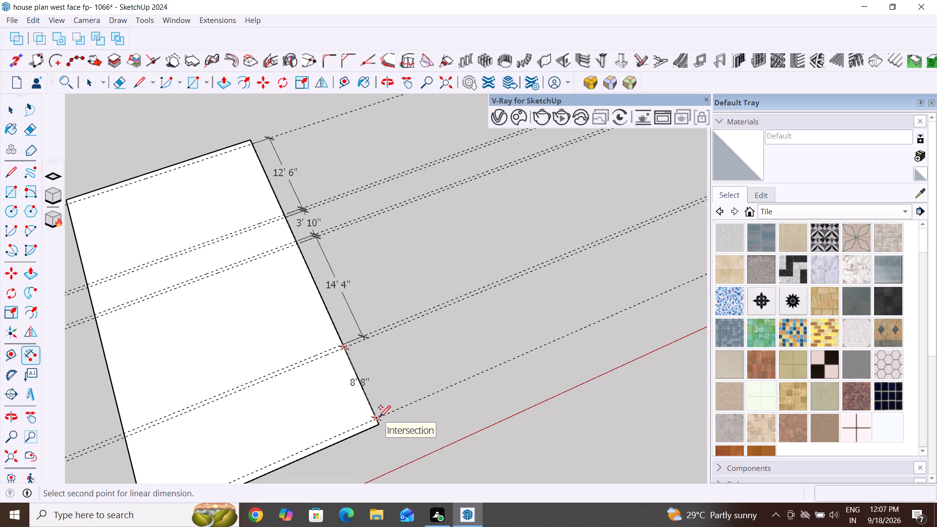
pyautogui.click(379, 416)
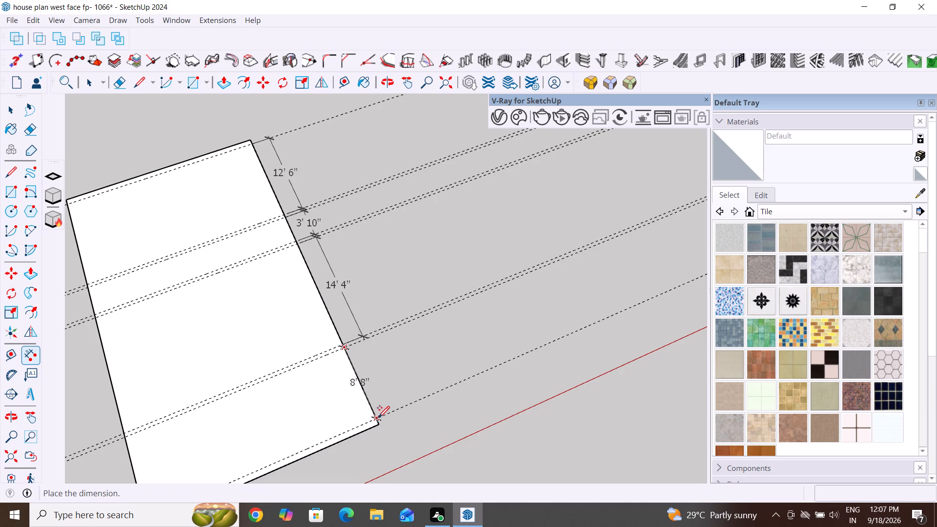
pyautogui.click(397, 410)
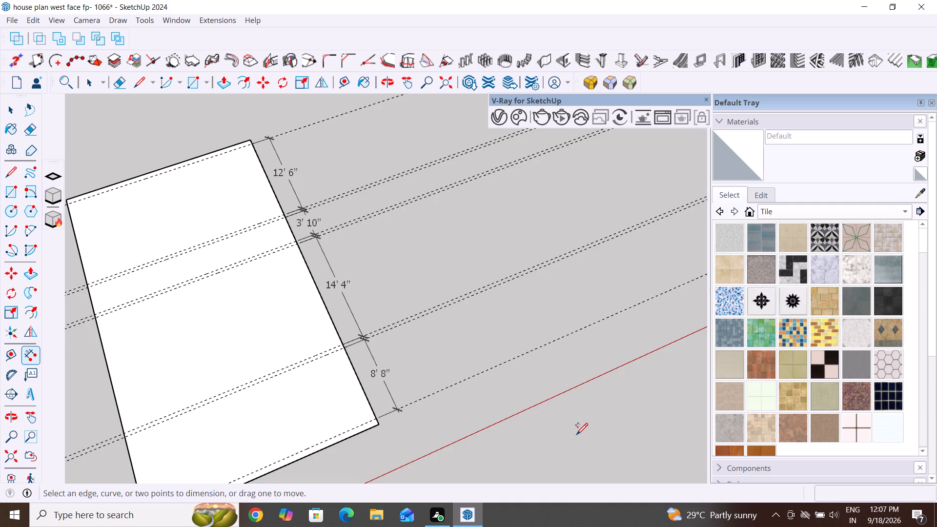
# Examine the dimensioned guide layout on the second rectangle and compare it with the first plan's wall spacing.
pyautogui.scroll(-2, 560, 254)
pyautogui.moveTo(572, 315); pyautogui.dragTo(499, 333, button='middle')
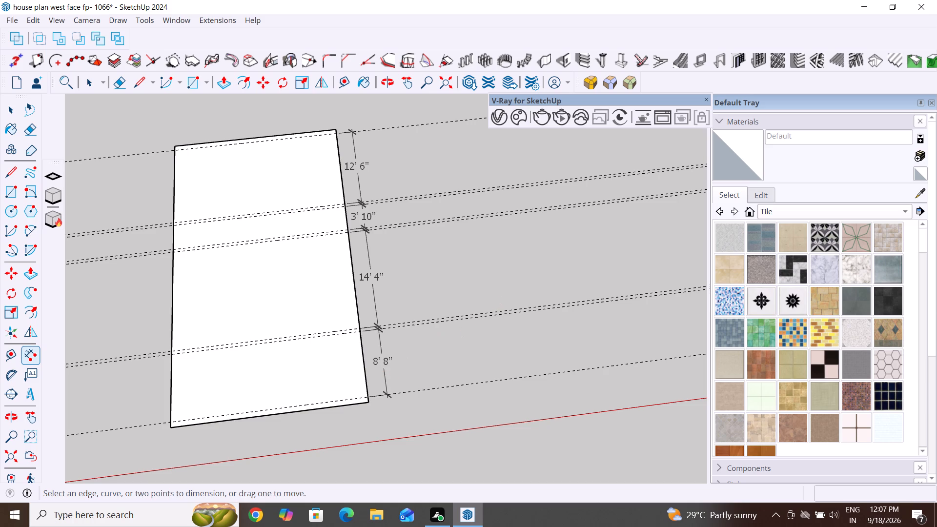
pyautogui.click(5, 106)
pyautogui.moveTo(525, 411); pyautogui.dragTo(553, 439, button='middle')
pyautogui.moveTo(502, 408); pyautogui.dragTo(337, 394, button='middle')
pyautogui.moveTo(315, 428); pyautogui.dragTo(345, 403, button='middle')
pyautogui.scroll(-1, 345, 403)
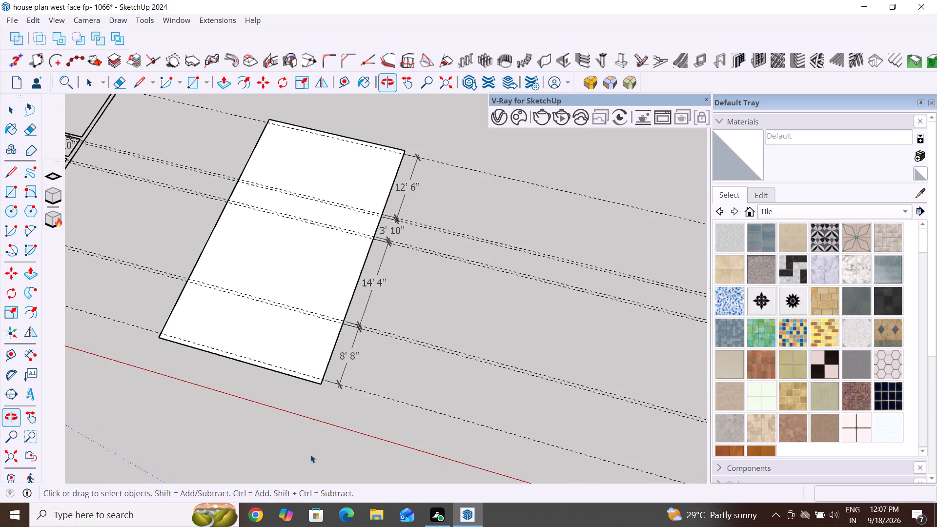
pyautogui.moveTo(310, 454); pyautogui.dragTo(330, 435, button='middle')
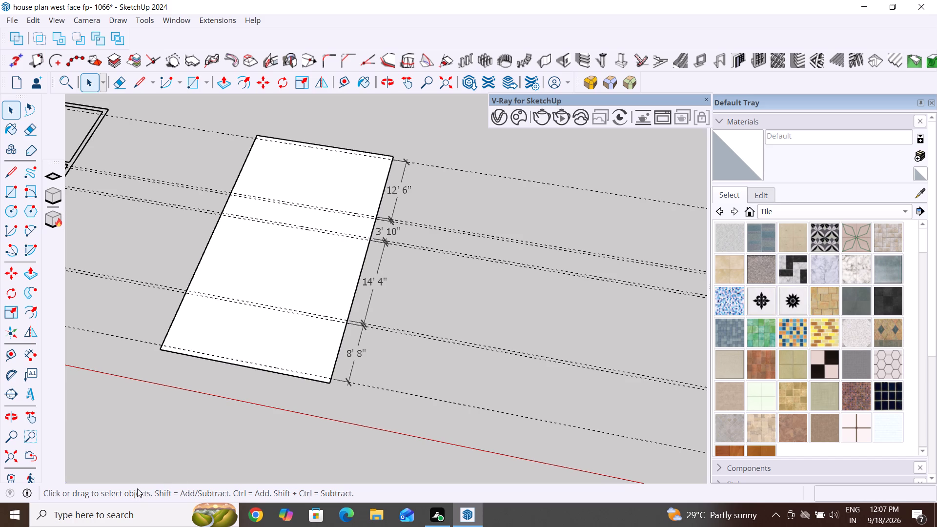
pyautogui.moveTo(199, 417); pyautogui.dragTo(396, 410, button='middle')
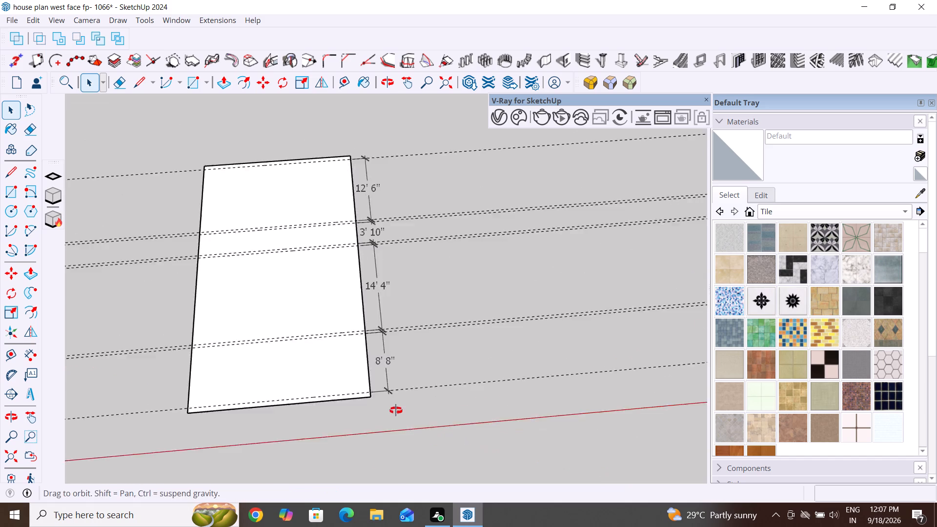
pyautogui.moveTo(396, 410); pyautogui.dragTo(404, 409, button='middle')
pyautogui.scroll(-6, 430, 380)
pyautogui.moveTo(536, 424); pyautogui.dragTo(432, 427, button='middle')
pyautogui.scroll(-1, 432, 427)
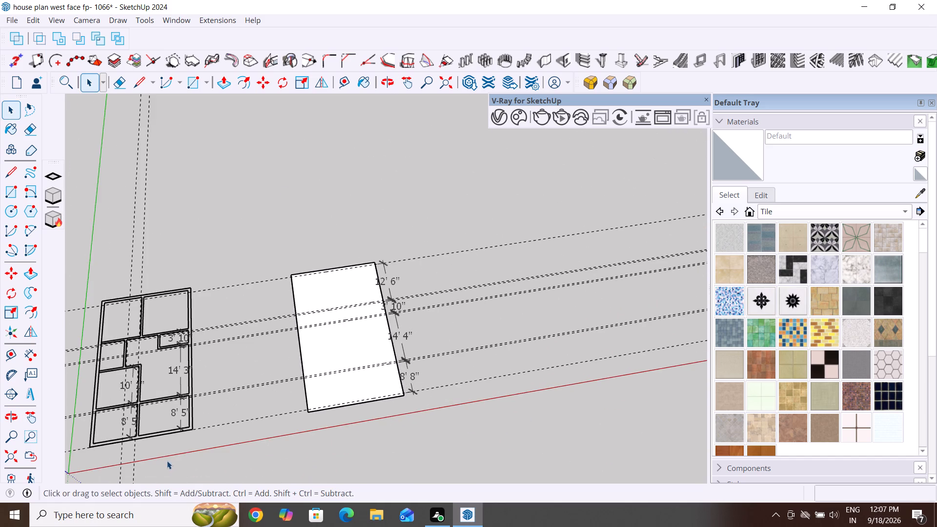
pyautogui.scroll(4, 166, 456)
pyautogui.moveTo(590, 402); pyautogui.dragTo(550, 432, button='middle')
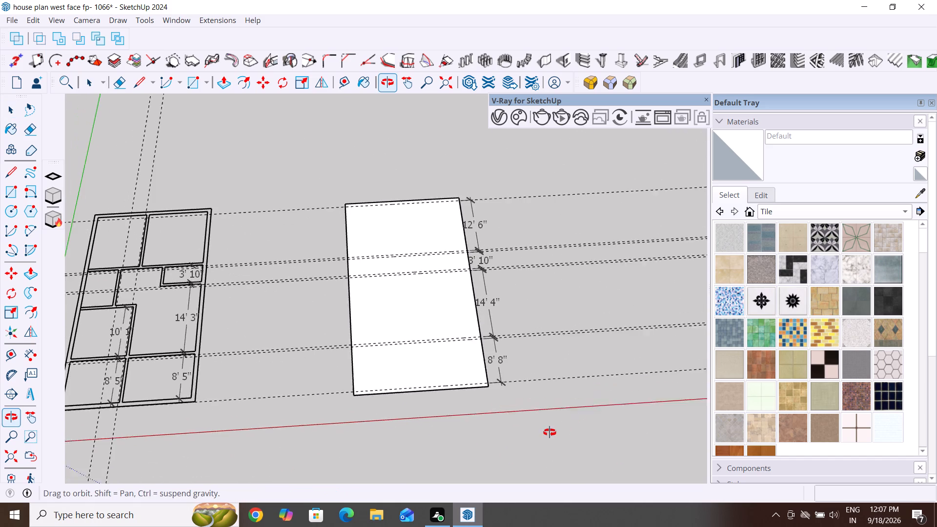
pyautogui.moveTo(550, 432); pyautogui.dragTo(545, 433, button='middle')
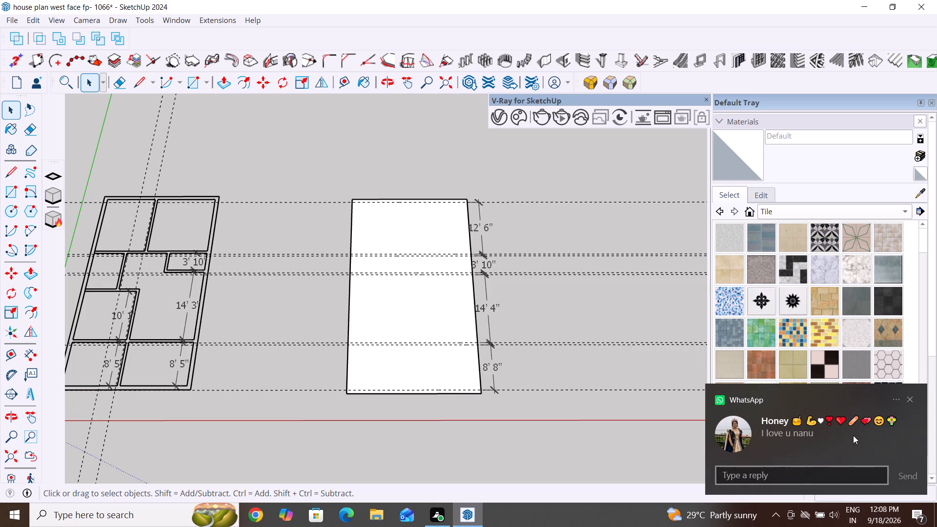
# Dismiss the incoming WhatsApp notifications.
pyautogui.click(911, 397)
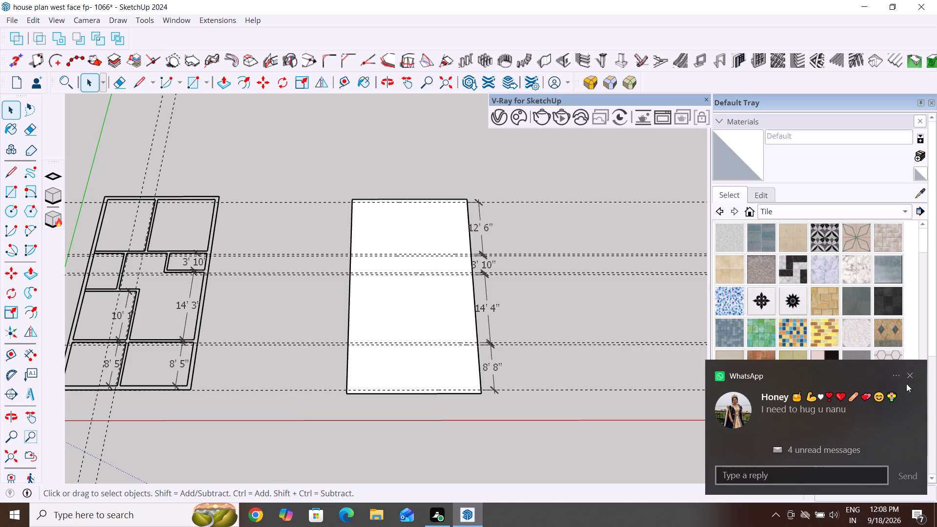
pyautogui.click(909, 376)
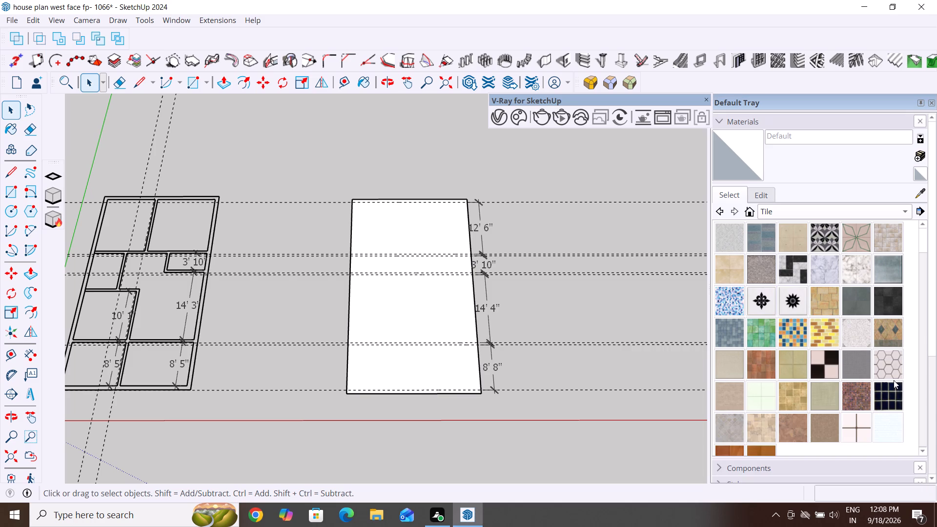
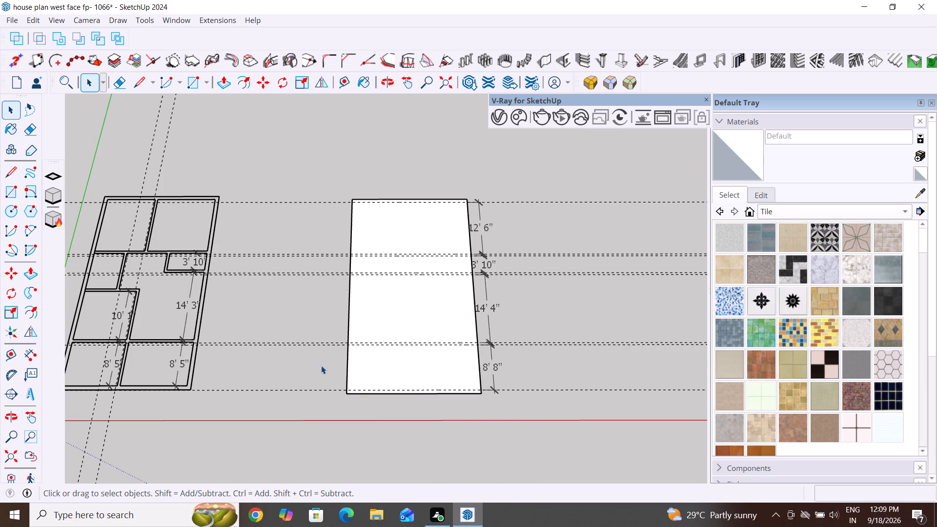
# Delete the blank rectangle beside the floor plan together with its dimensions and the horizontal guide lines crossing it.
pyautogui.scroll(-2, 321, 365)
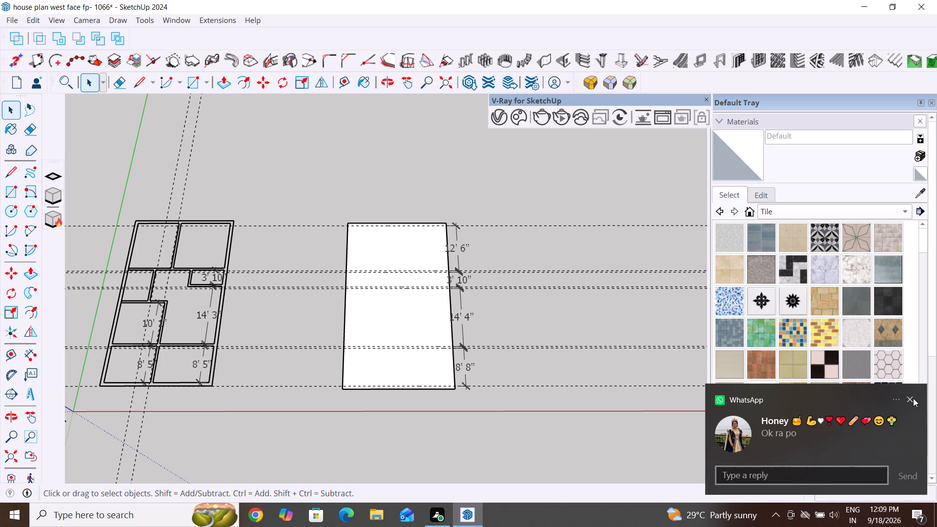
pyautogui.click(912, 397)
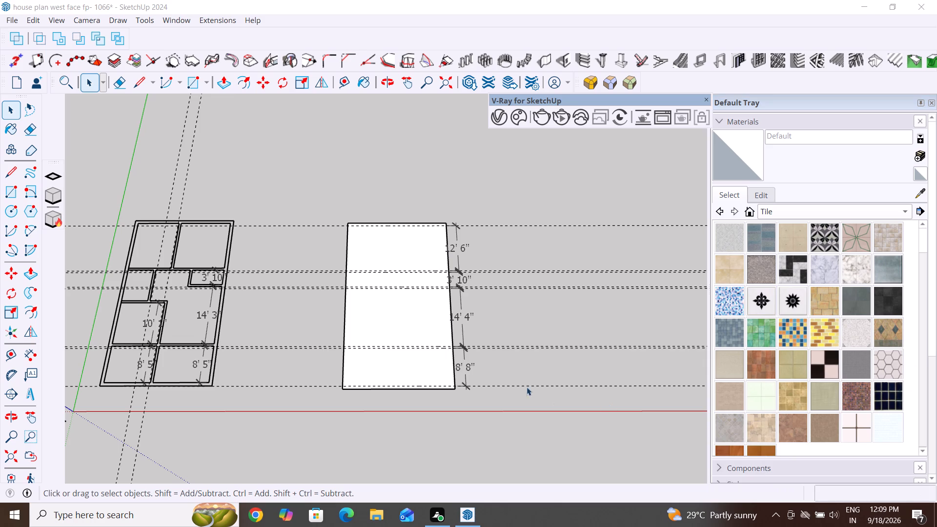
pyautogui.scroll(-6, 611, 346)
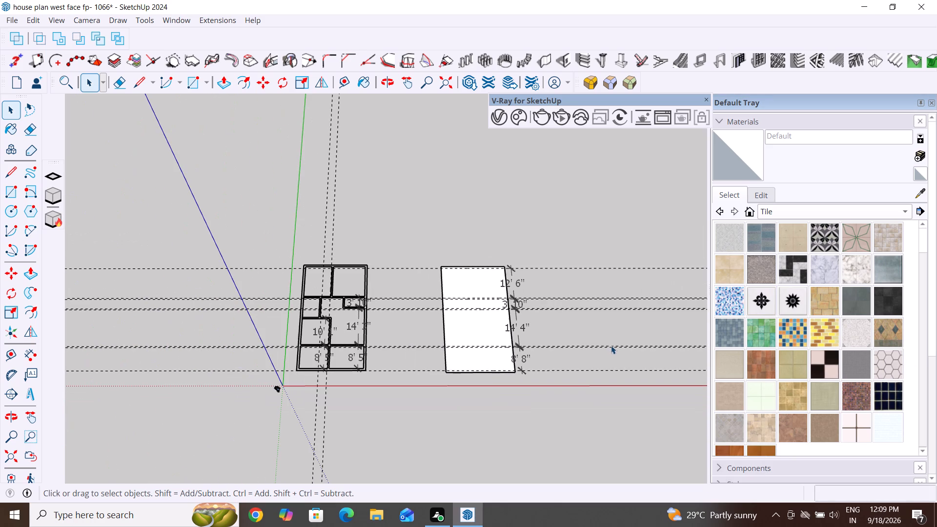
pyautogui.moveTo(547, 385); pyautogui.dragTo(523, 346, button='middle')
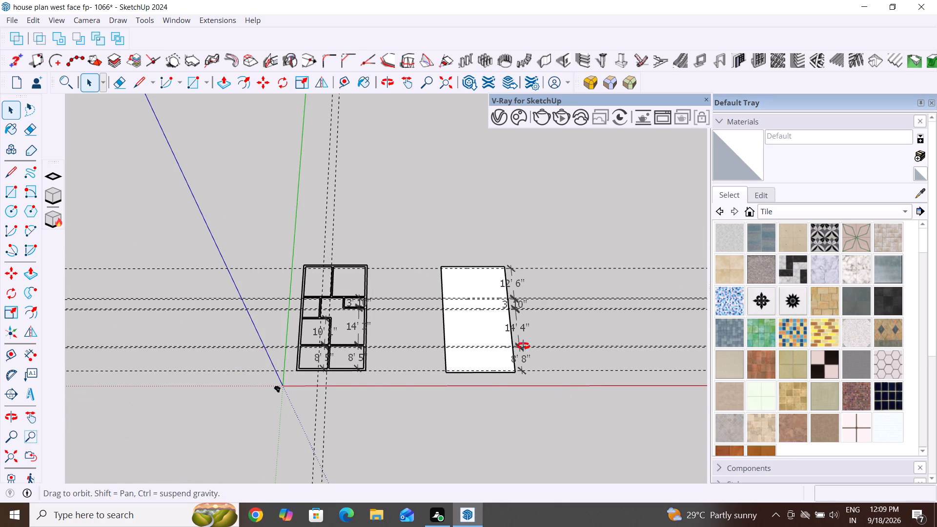
pyautogui.moveTo(523, 346); pyautogui.dragTo(515, 332, button='middle')
pyautogui.scroll(3, 502, 405)
pyautogui.moveTo(461, 402); pyautogui.dragTo(486, 403, button='middle')
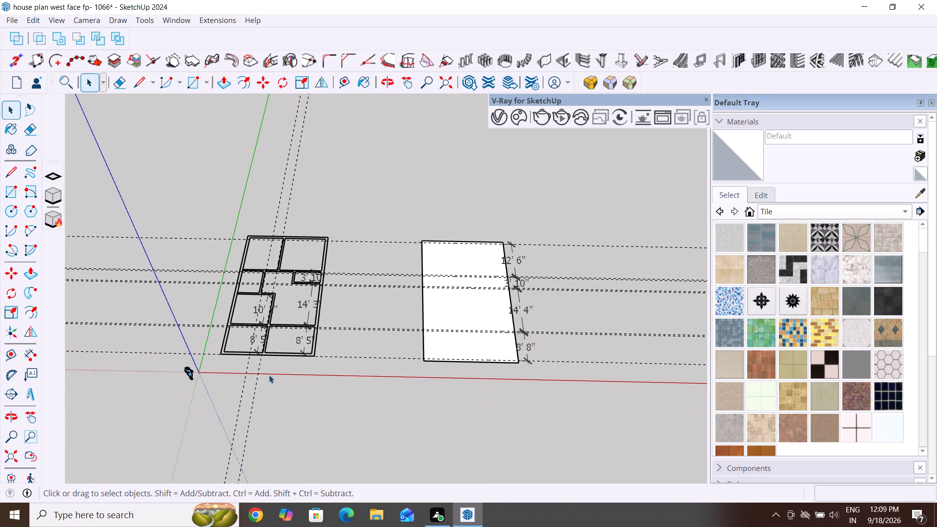
pyautogui.scroll(3, 269, 375)
pyautogui.moveTo(629, 184); pyautogui.dragTo(543, 297)
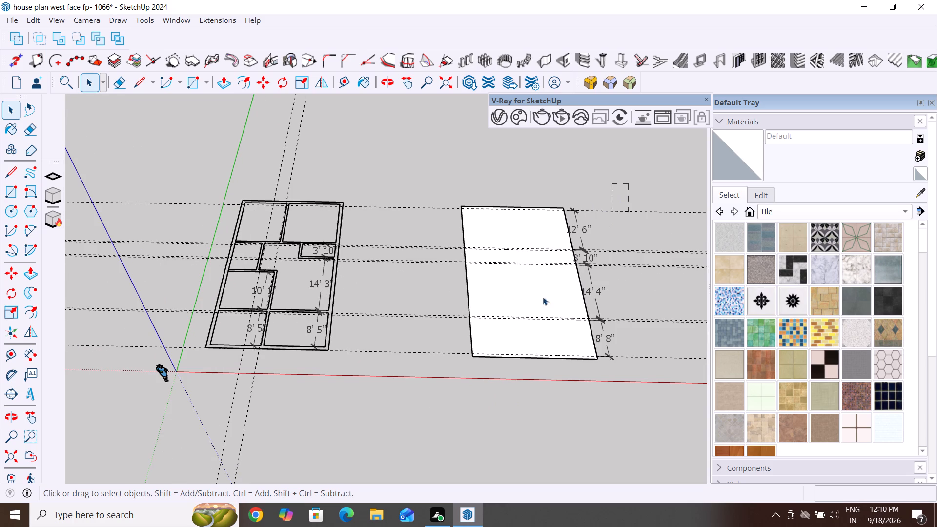
pyautogui.moveTo(543, 297); pyautogui.dragTo(458, 372)
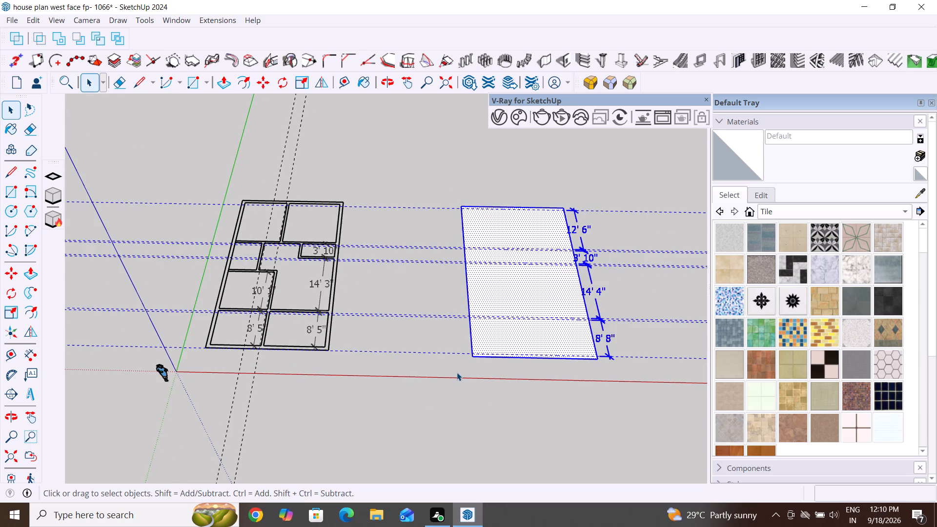
pyautogui.press('Delete')
# Delete the two remaining guide lines that run lengthwise through the floor plan.
pyautogui.scroll(3, 244, 313)
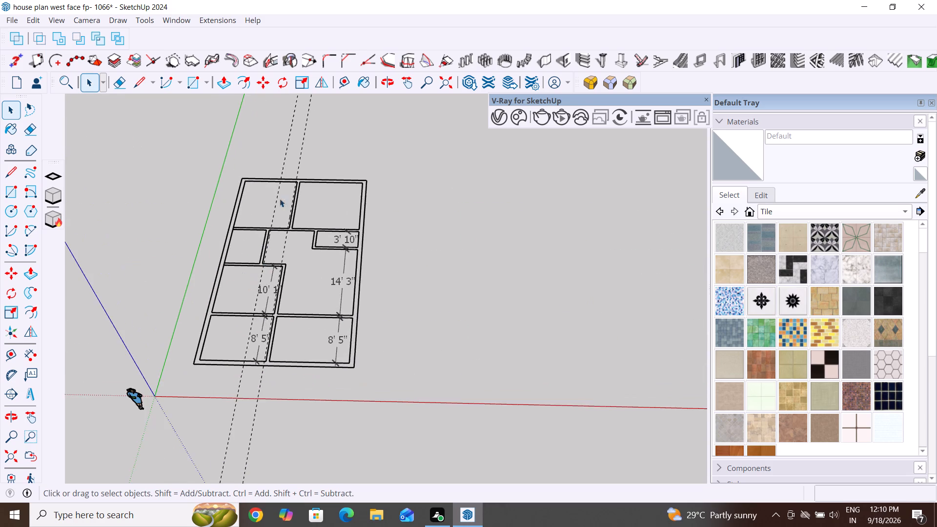
pyautogui.moveTo(292, 188); pyautogui.dragTo(343, 236, button='middle')
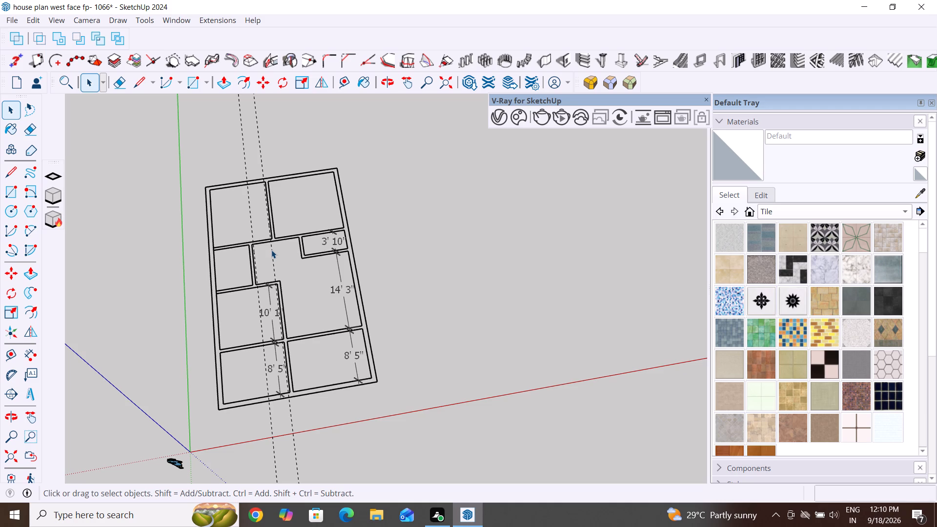
pyautogui.moveTo(380, 345); pyautogui.dragTo(361, 349, button='middle')
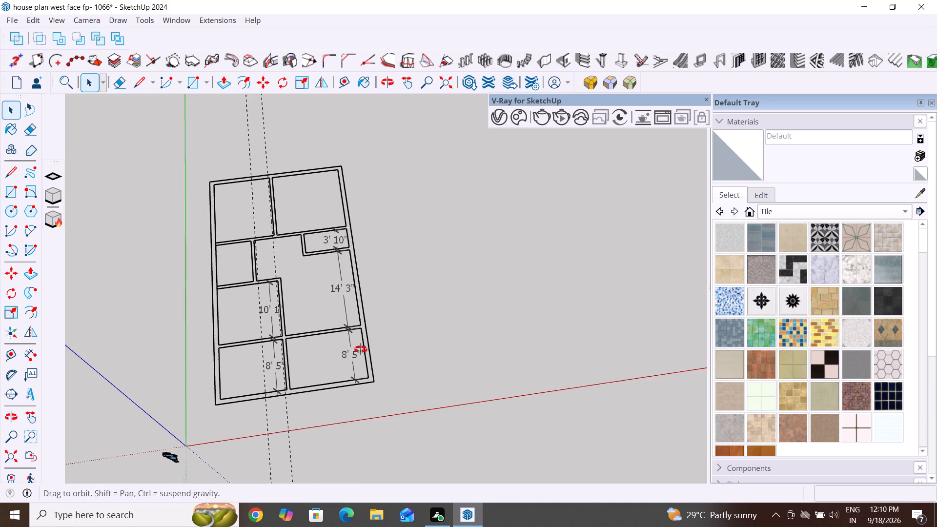
pyautogui.moveTo(361, 349); pyautogui.dragTo(356, 352, button='middle')
pyautogui.moveTo(297, 114); pyautogui.dragTo(272, 134)
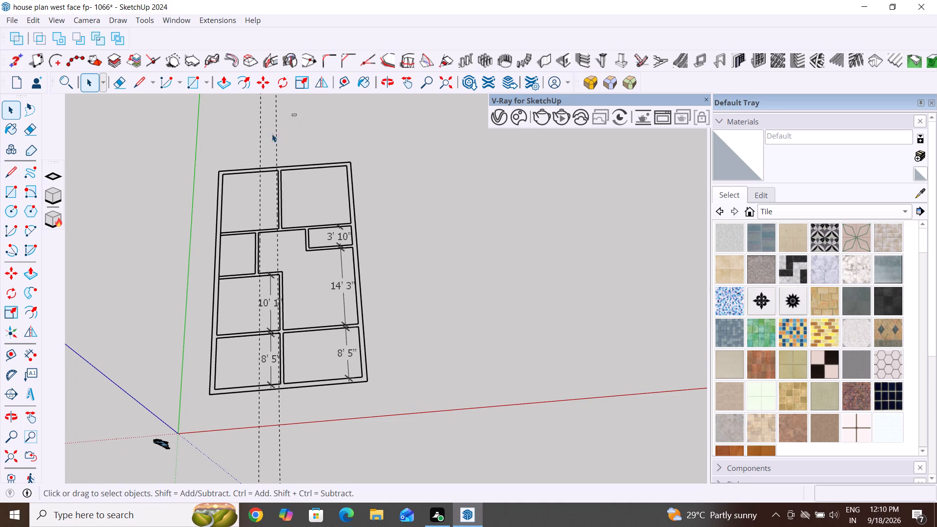
pyautogui.moveTo(272, 134); pyautogui.dragTo(252, 142)
pyautogui.press('Delete')
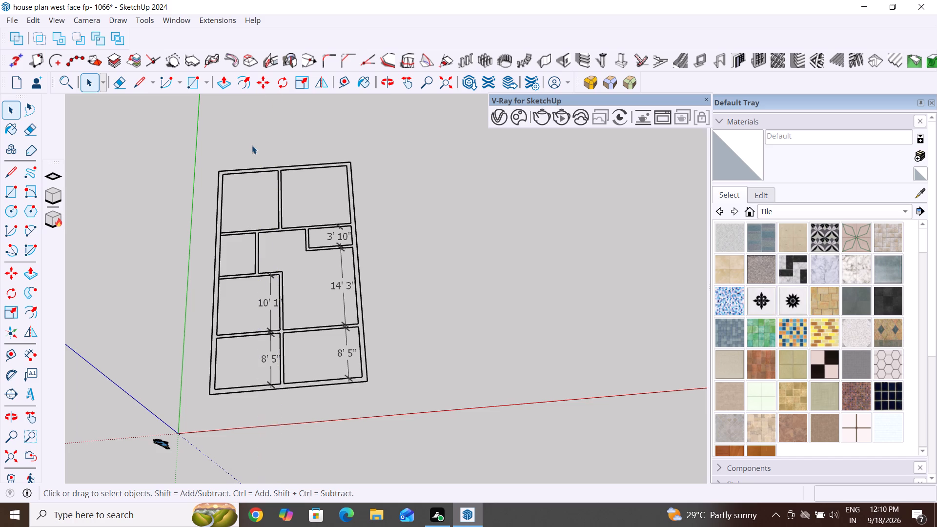
# Delete the five remaining room dimensions (10' 1", both 8' 5", 14' 3" and 3' 10") from the floor plan.
pyautogui.scroll(3, 240, 321)
pyautogui.moveTo(285, 277); pyautogui.dragTo(261, 308)
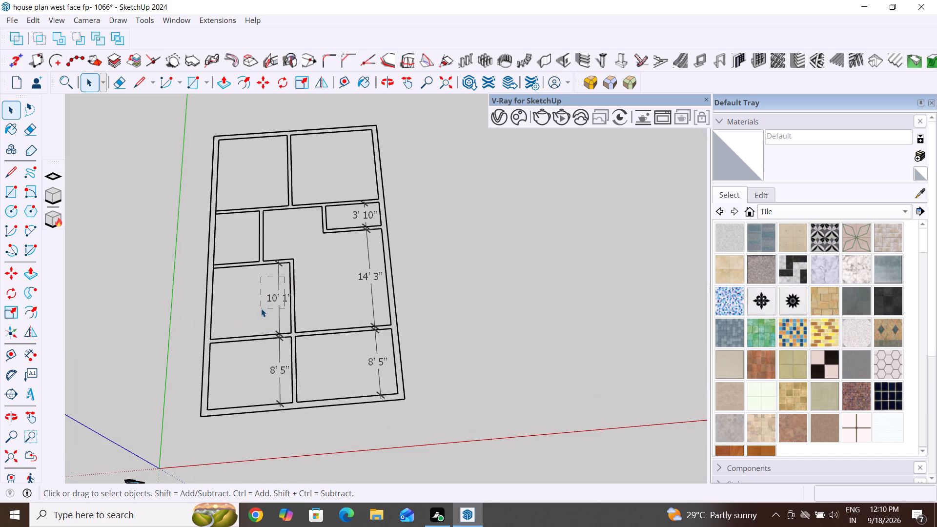
pyautogui.press('Delete')
pyautogui.moveTo(282, 355); pyautogui.dragTo(271, 388)
pyautogui.press('Home')
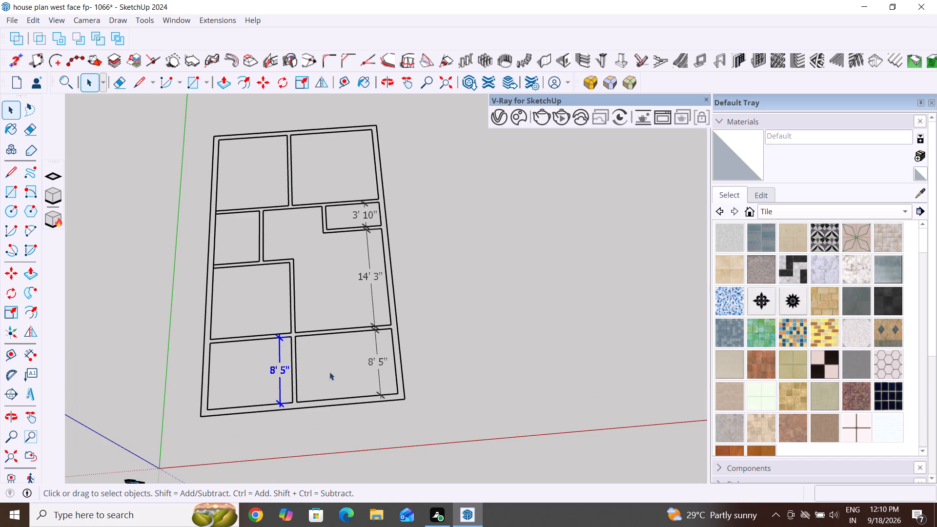
pyautogui.press('Home')
pyautogui.press('Delete')
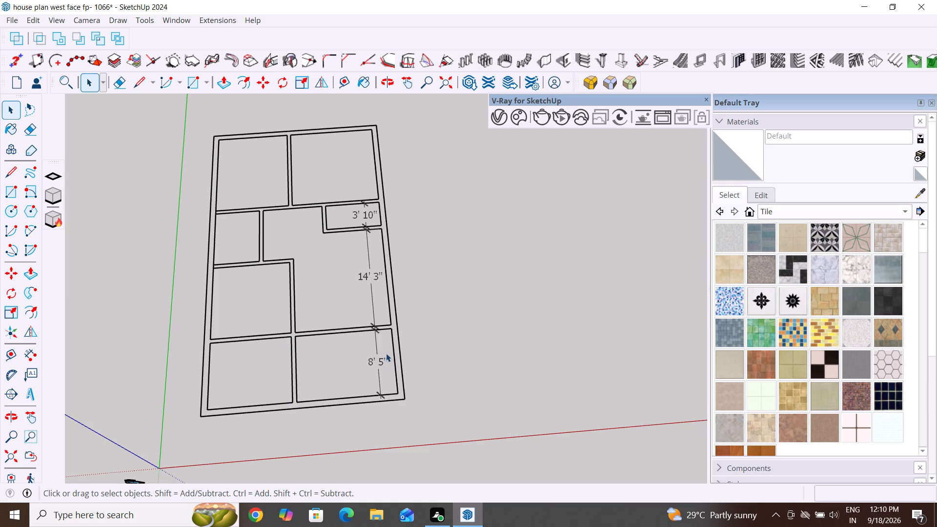
pyautogui.moveTo(386, 353); pyautogui.dragTo(367, 385)
pyautogui.press('Delete')
pyautogui.moveTo(379, 284); pyautogui.dragTo(352, 308)
pyautogui.press('Delete')
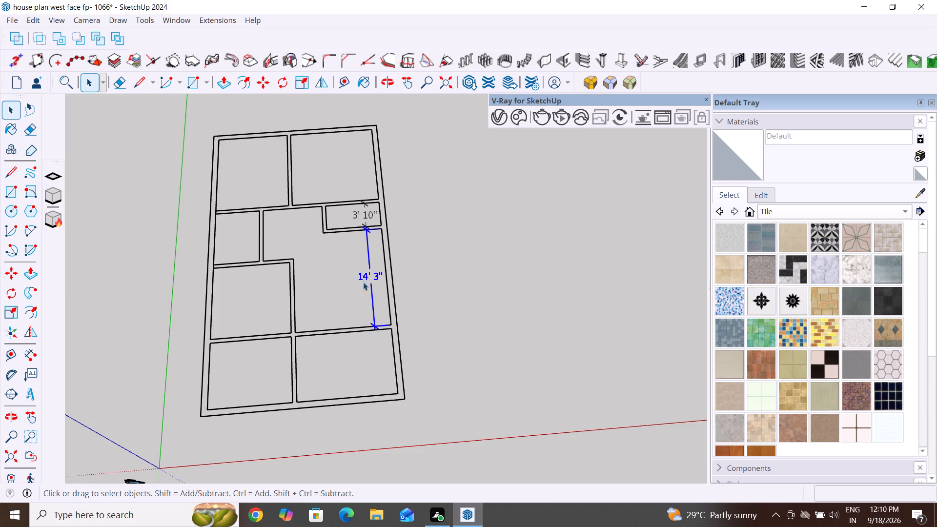
pyautogui.moveTo(367, 215); pyautogui.dragTo(358, 218)
pyautogui.press('Delete')
# Draw a 9" line across the outer wall of the upper-left room, starting at the midpoint of its inner edge.
pyautogui.moveTo(428, 305); pyautogui.dragTo(416, 353, button='middle')
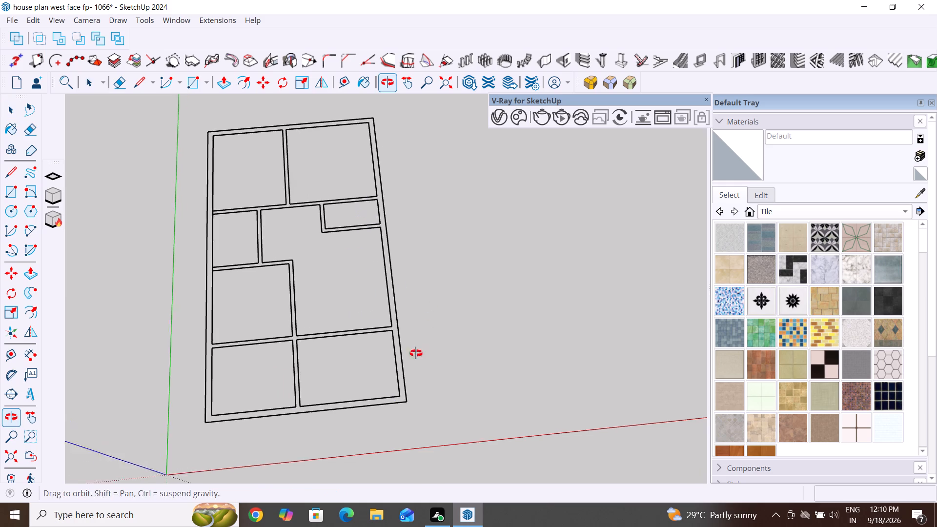
pyautogui.moveTo(416, 353); pyautogui.dragTo(407, 364, button='middle')
pyautogui.scroll(-3, 325, 437)
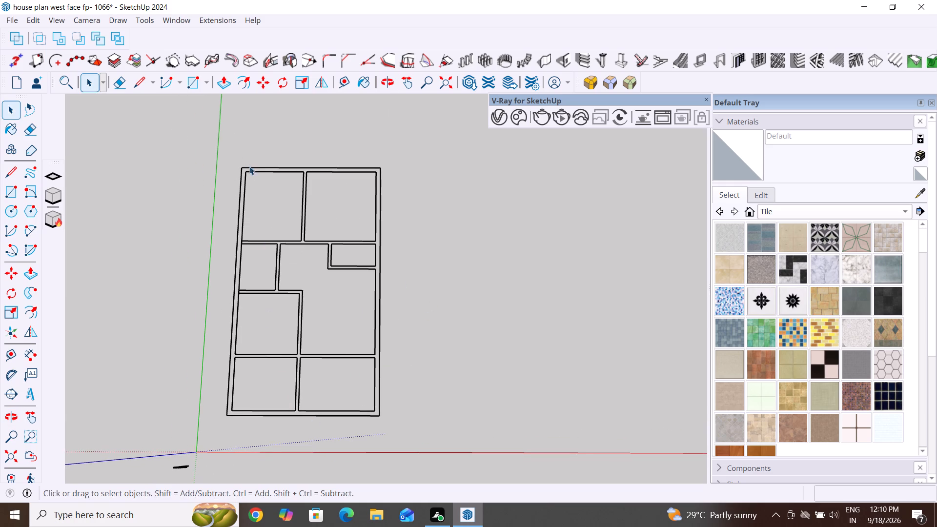
pyautogui.middleClick(254, 170)
pyautogui.scroll(10, 245, 174)
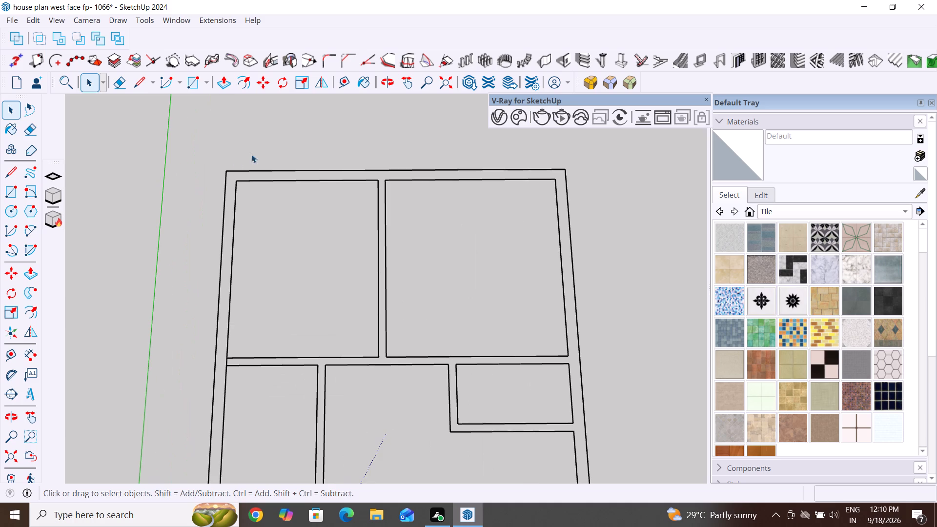
pyautogui.click(8, 172)
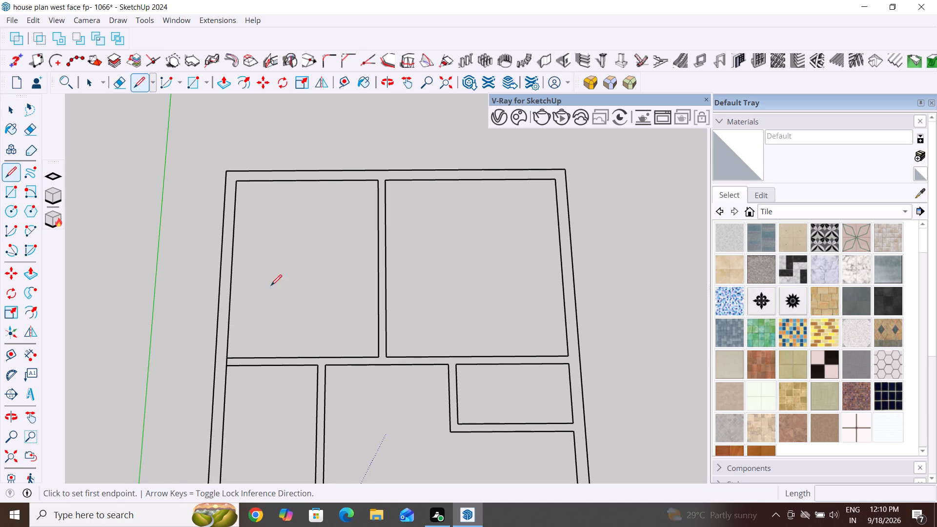
pyautogui.click(231, 265)
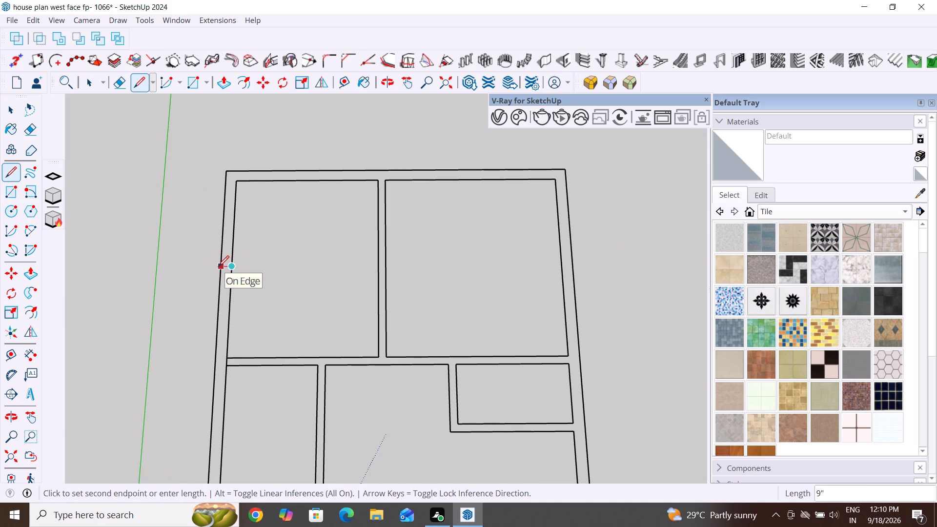
pyautogui.click(218, 266)
pyautogui.press('Escape')
pyautogui.press('Escape')
pyautogui.press('Escape')
pyautogui.press('Escape')
pyautogui.press('Escape')
pyautogui.write('o')
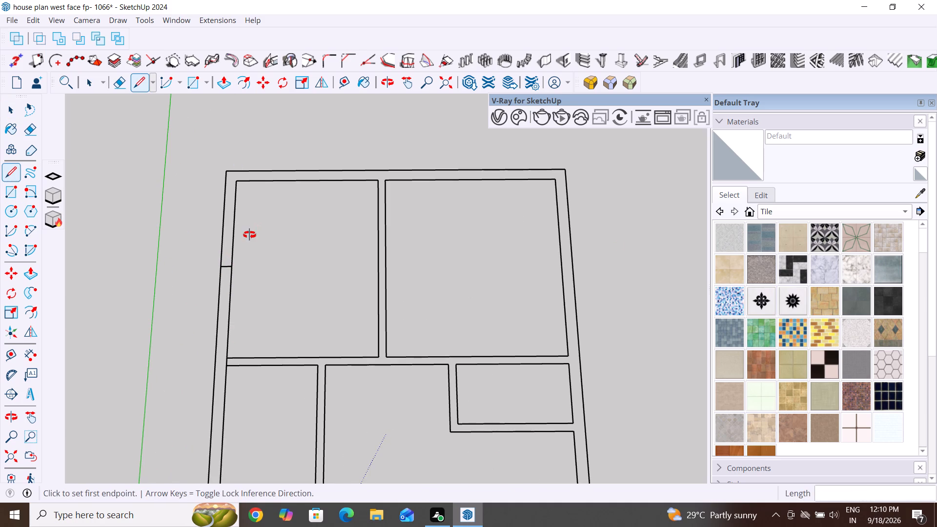
pyautogui.press('space')
pyautogui.press('Escape')
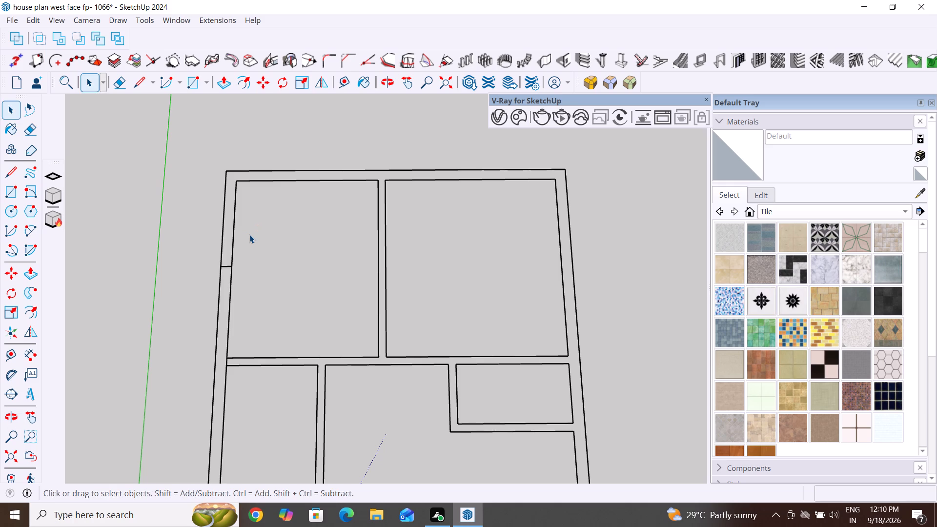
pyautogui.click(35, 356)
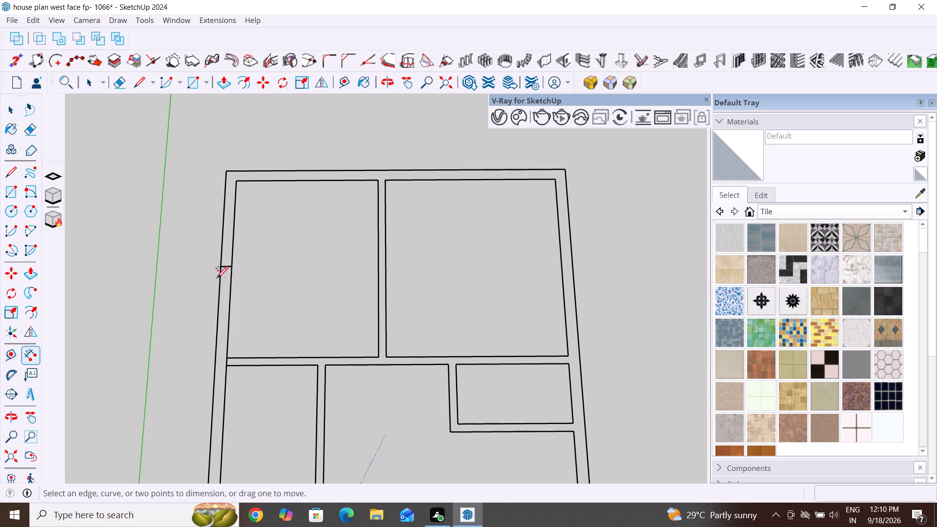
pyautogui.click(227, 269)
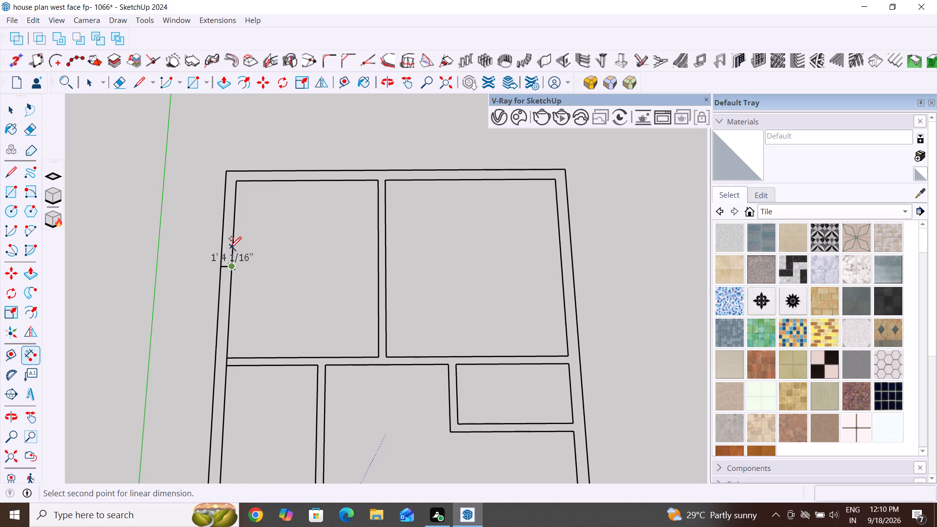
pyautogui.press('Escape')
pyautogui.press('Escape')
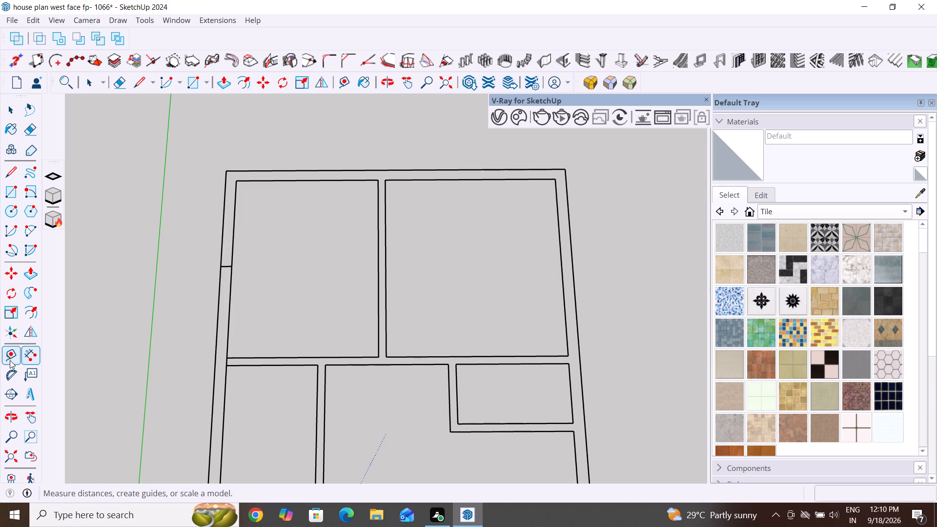
# Place guide lines 2' above and 2' below the short line across the upper-left room's outer wall.
pyautogui.click(10, 360)
pyautogui.scroll(4, 199, 253)
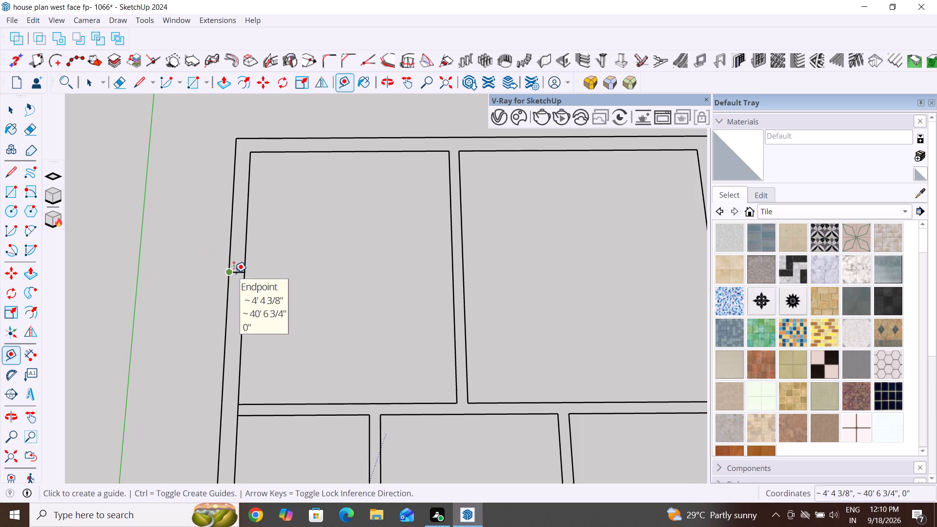
pyautogui.scroll(9, 235, 270)
pyautogui.click(236, 277)
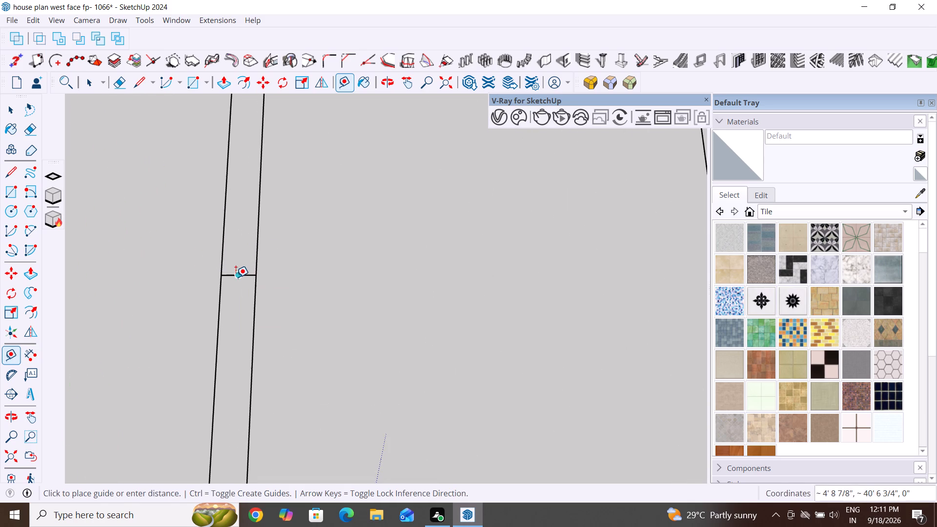
pyautogui.write("2'")
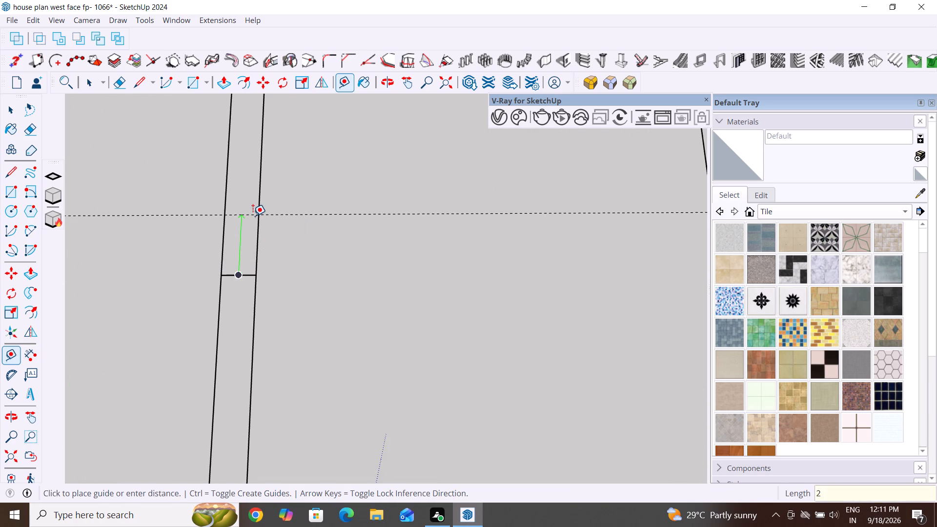
pyautogui.press('Return')
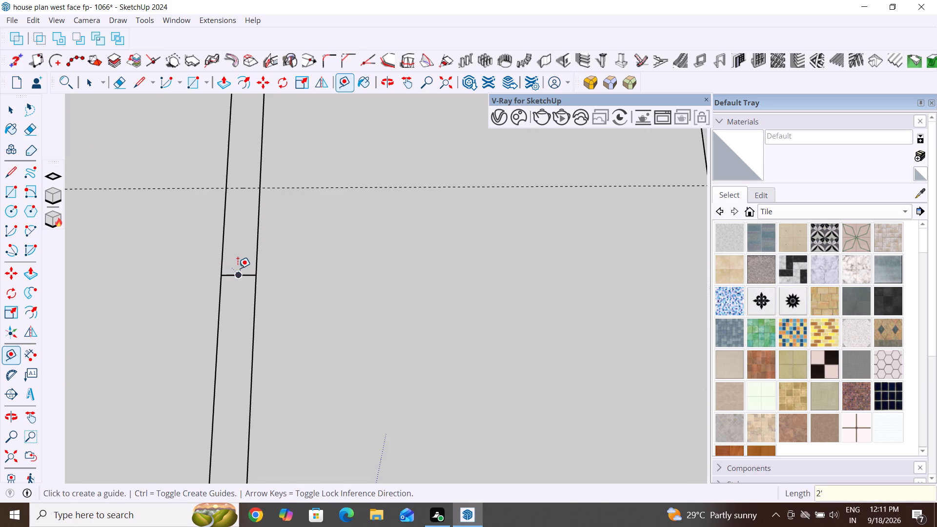
pyautogui.click(236, 277)
pyautogui.scroll(-5, 236, 277)
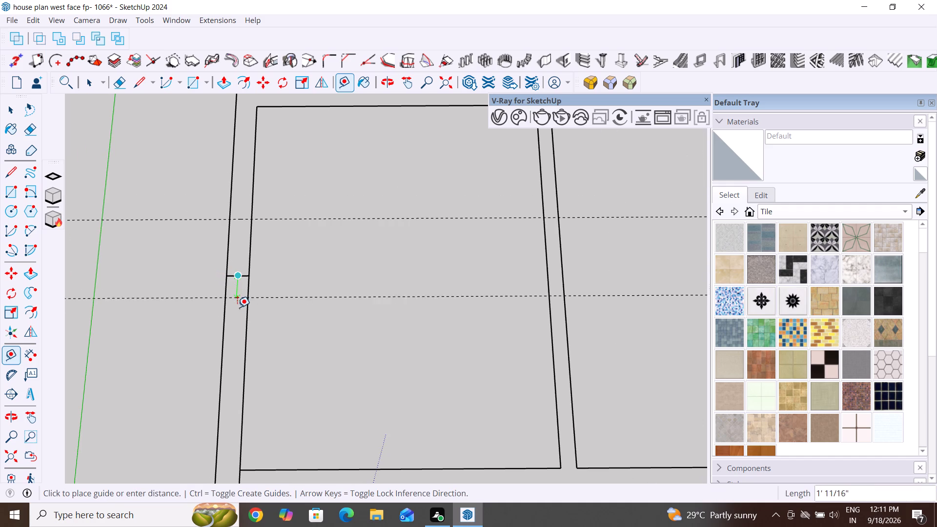
pyautogui.write("2'")
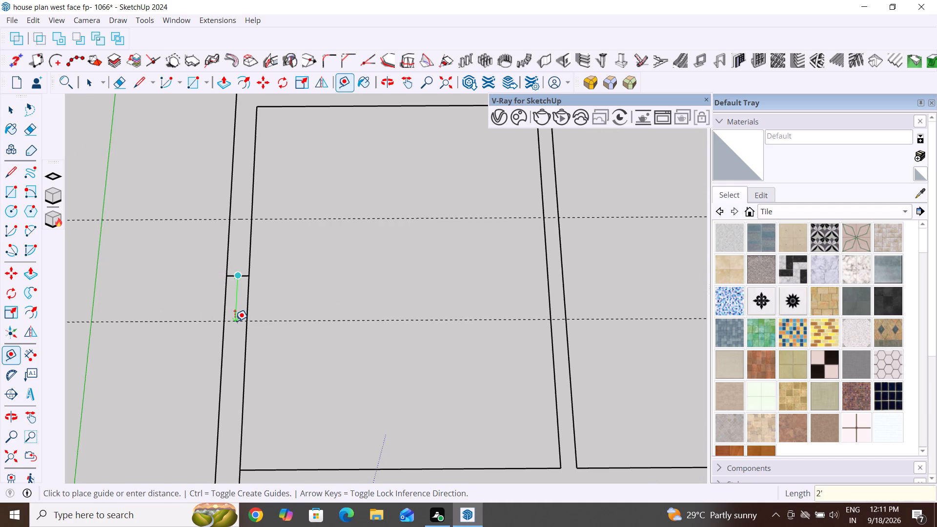
pyautogui.press('Return')
pyautogui.press('Escape')
pyautogui.press('Escape')
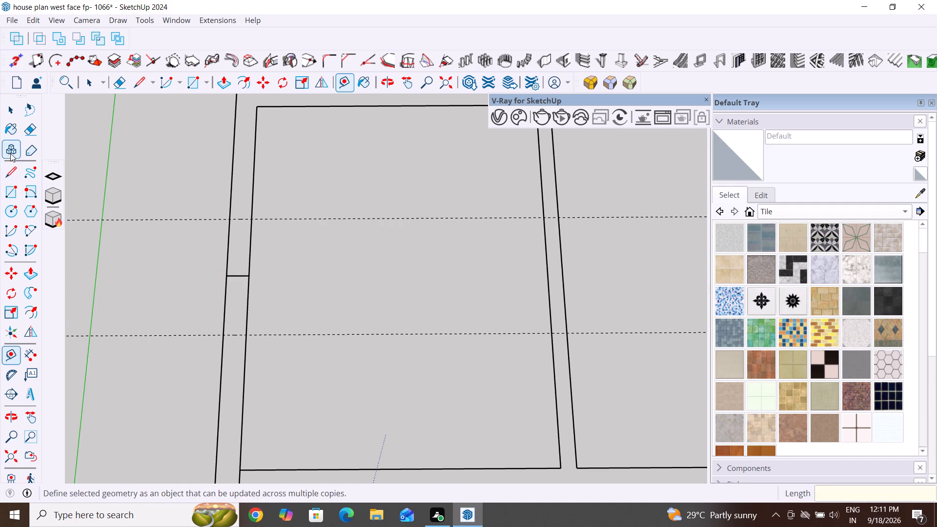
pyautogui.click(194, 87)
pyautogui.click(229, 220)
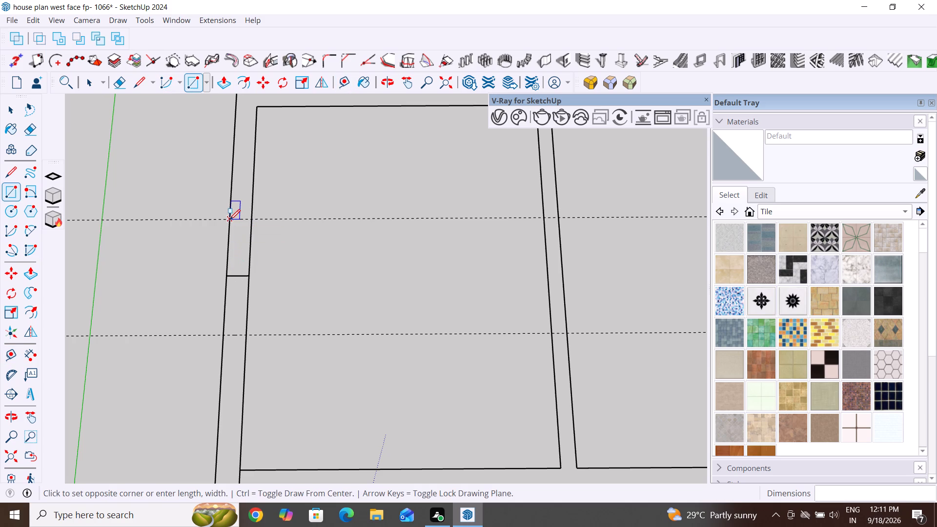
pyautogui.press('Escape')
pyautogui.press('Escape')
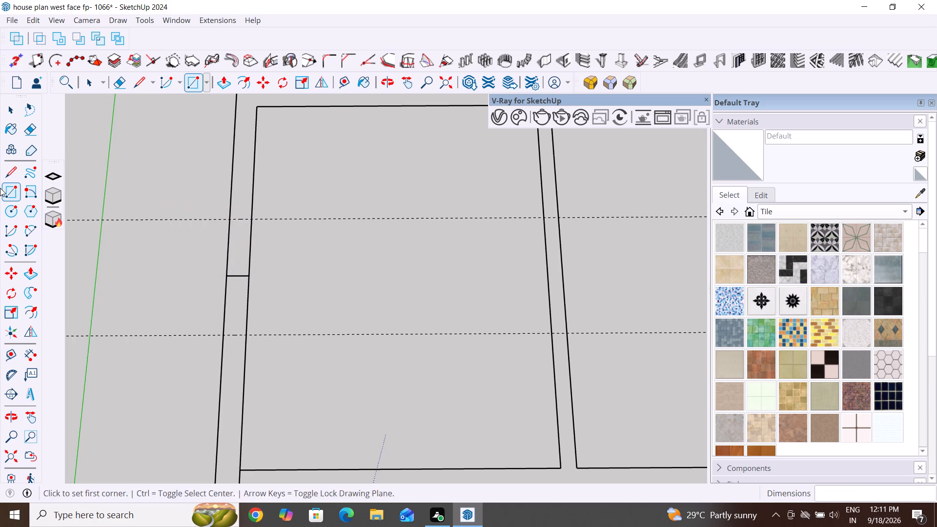
# Draw two 9" lines across the upper-left room's outer wall, one along each guide line.
pyautogui.click(15, 167)
pyautogui.click(231, 220)
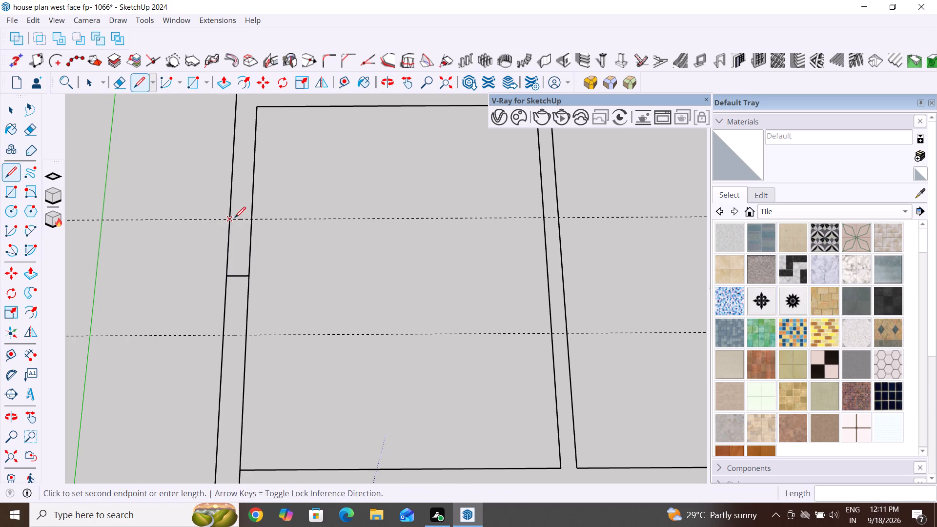
pyautogui.click(255, 219)
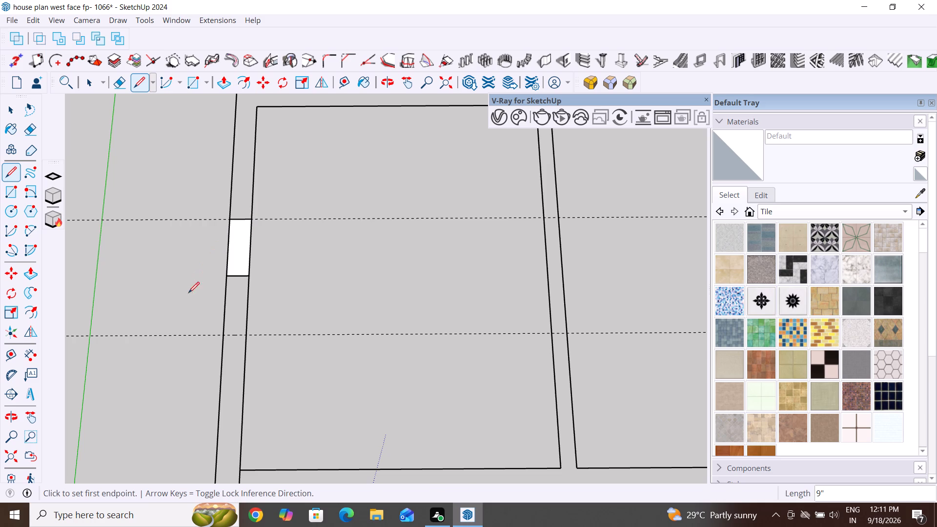
pyautogui.click(222, 337)
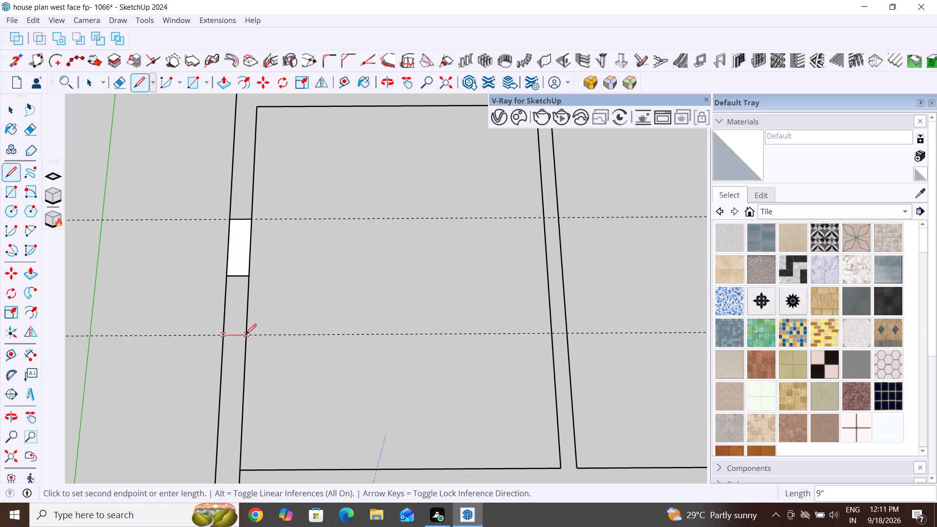
pyautogui.click(245, 335)
pyautogui.press('Escape')
pyautogui.press('Escape')
pyautogui.click(8, 108)
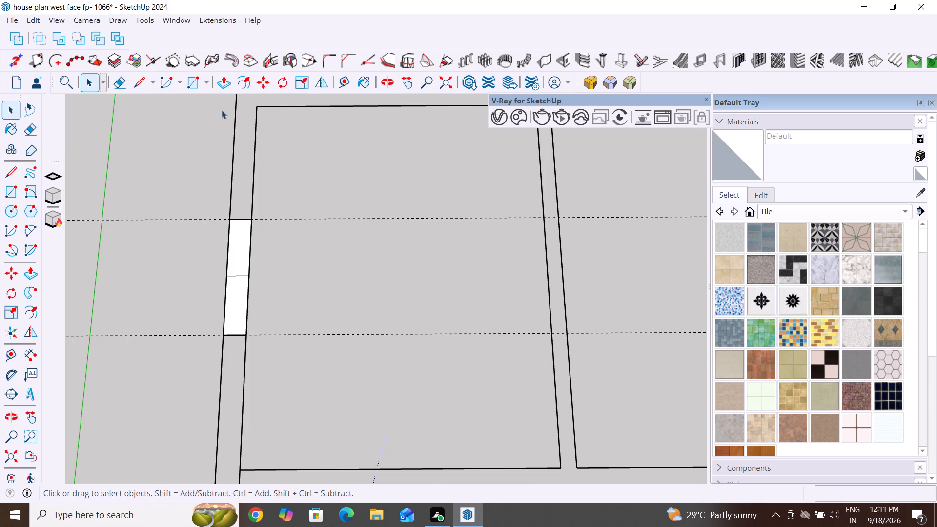
# Erase the wall edges between the two 9" lines, together with the middle line, the end lines and both guide lines.
pyautogui.click(121, 86)
pyautogui.moveTo(271, 231); pyautogui.dragTo(204, 289)
pyautogui.moveTo(281, 259); pyautogui.dragTo(209, 307)
pyautogui.moveTo(244, 209); pyautogui.dragTo(240, 309)
pyautogui.moveTo(229, 350); pyautogui.dragTo(233, 323)
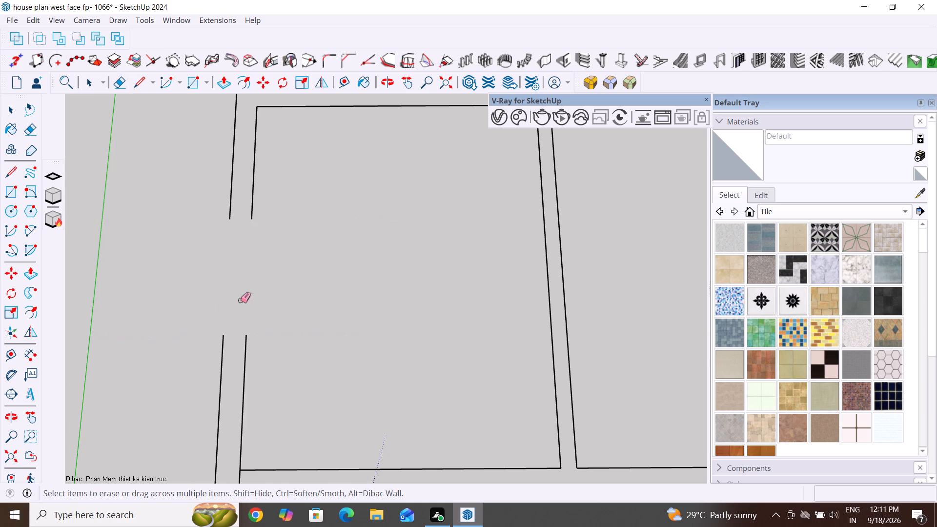
# Close both open wall ends at the gap in the upper-left room's outer wall with 9" lines.
pyautogui.click(12, 172)
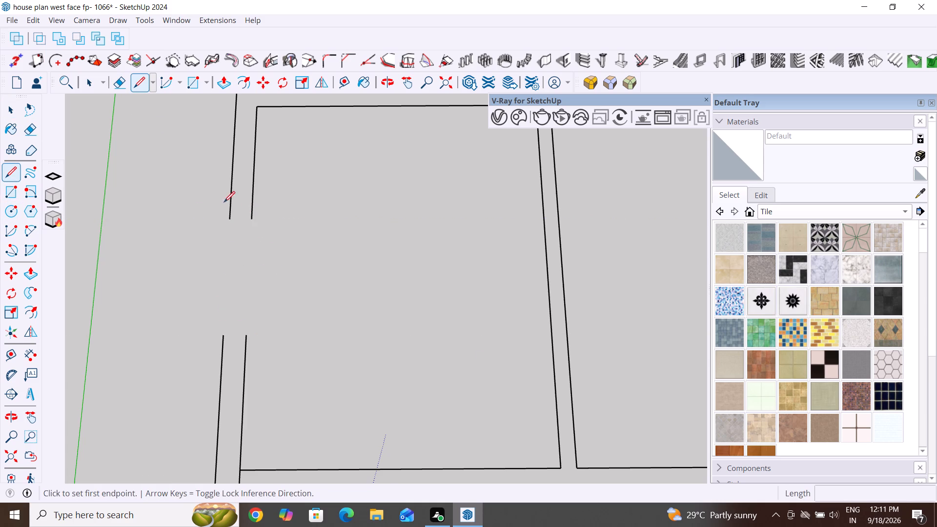
pyautogui.click(229, 220)
pyautogui.click(253, 217)
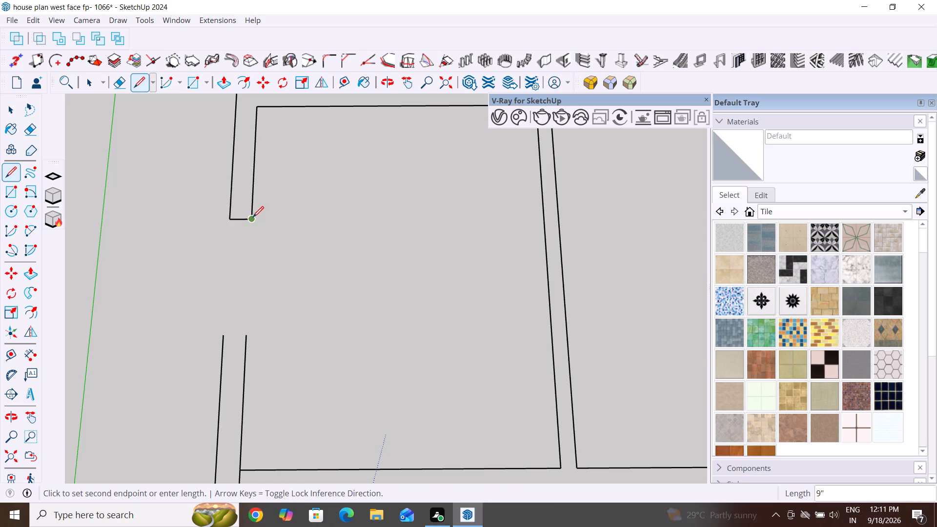
pyautogui.click(246, 336)
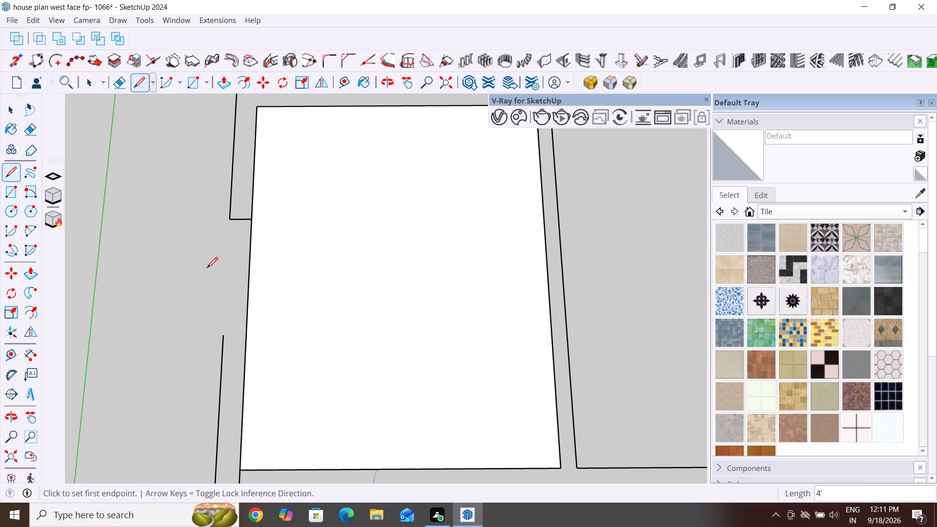
pyautogui.hotkey('ctrl', 'z')
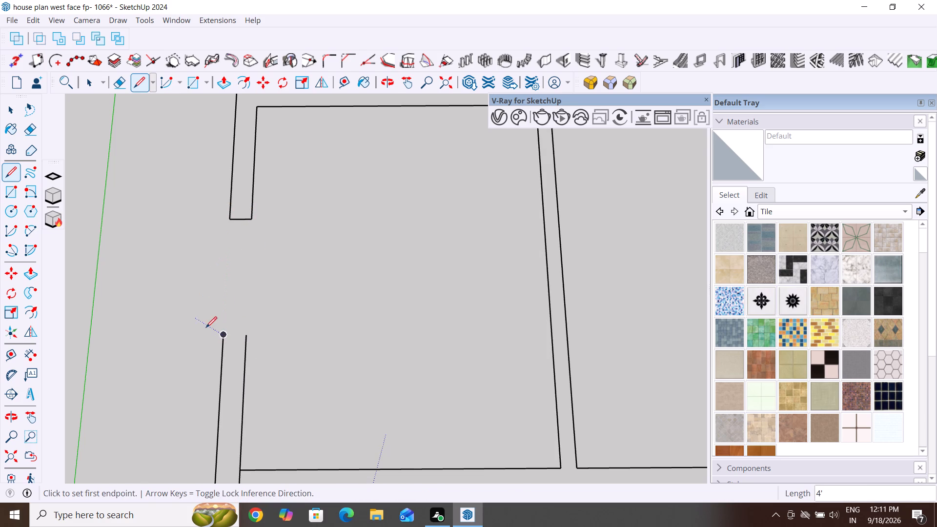
pyautogui.click(223, 332)
pyautogui.click(245, 333)
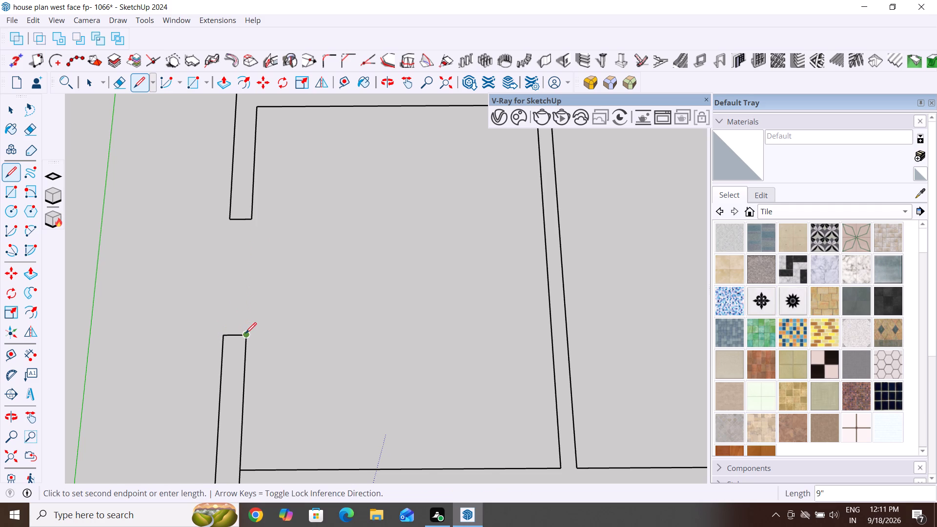
# Draw 4' lines joining the inner and outer corners of the wall ends to close the gap as an opening outline.
pyautogui.click(251, 218)
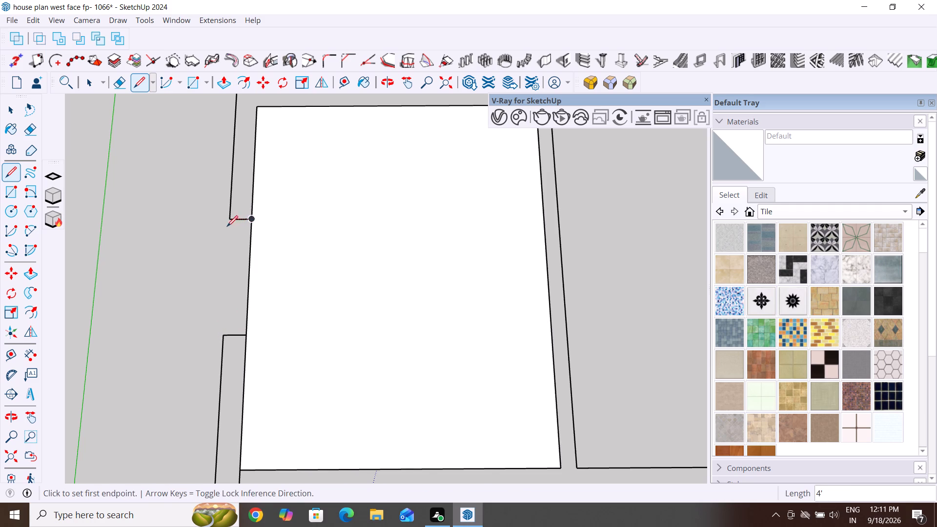
pyautogui.click(228, 220)
pyautogui.click(225, 338)
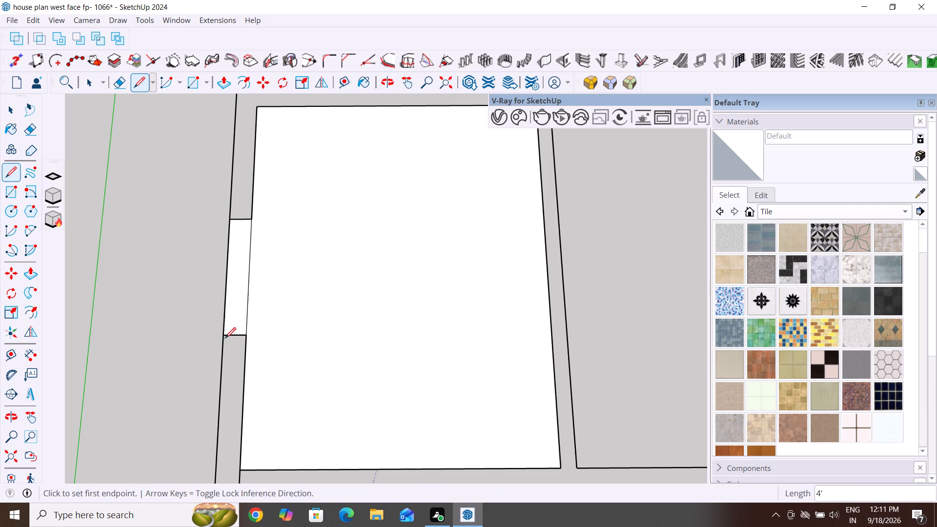
pyautogui.press('space')
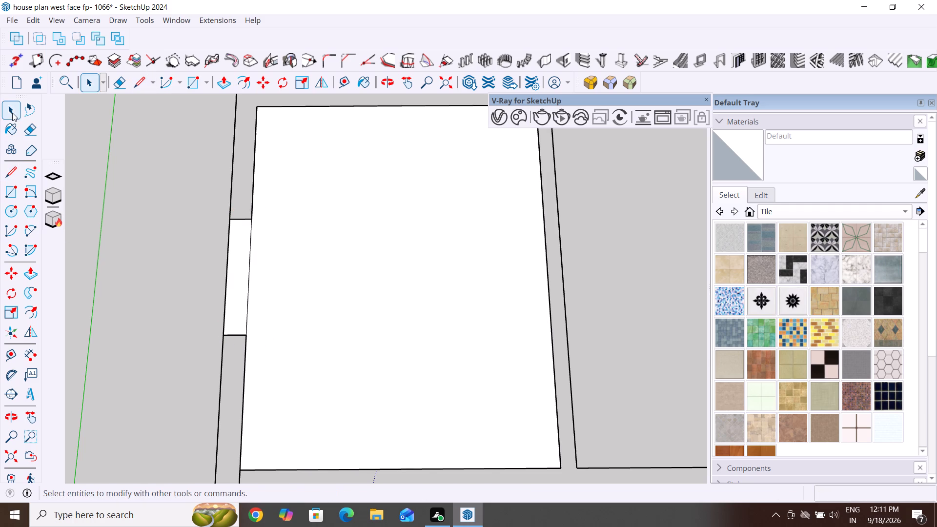
# Delete the faces filling the upper-left room and the 4' opening, keeping their outlines.
pyautogui.click(12, 113)
pyautogui.click(367, 243)
pyautogui.press('Delete')
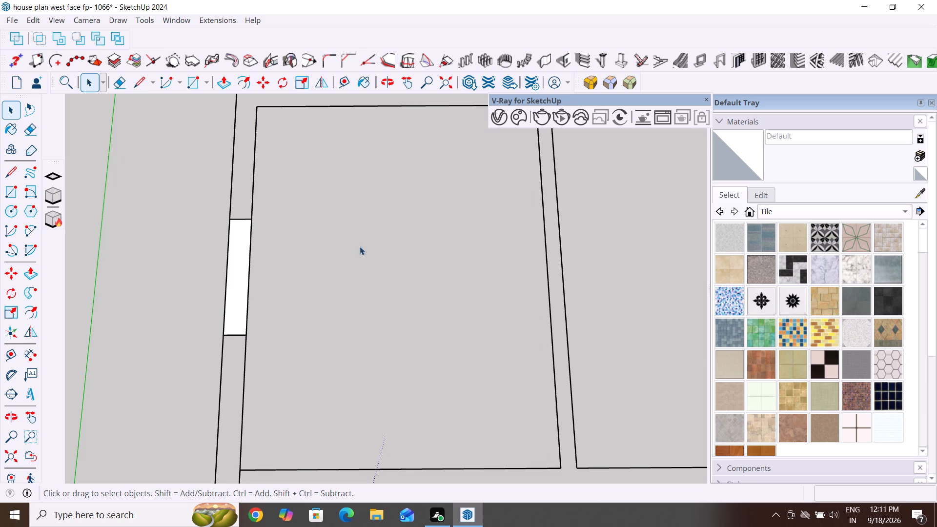
pyautogui.scroll(-9, 306, 312)
pyautogui.press('Escape')
pyautogui.click(272, 295)
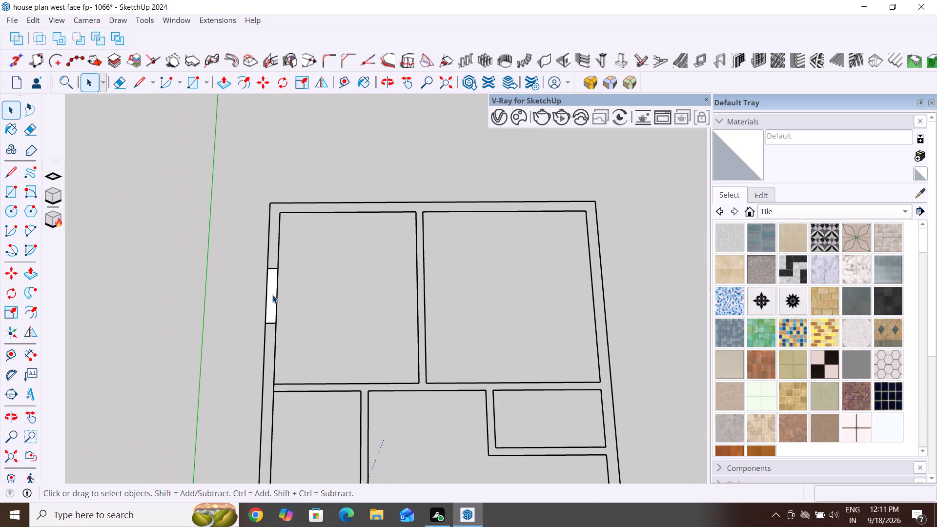
pyautogui.press('Delete')
# Draw a 23' 3" line from the opening's upper inner corner across both upper rooms to the opposite wall's outer edge.
pyautogui.scroll(-4, 237, 344)
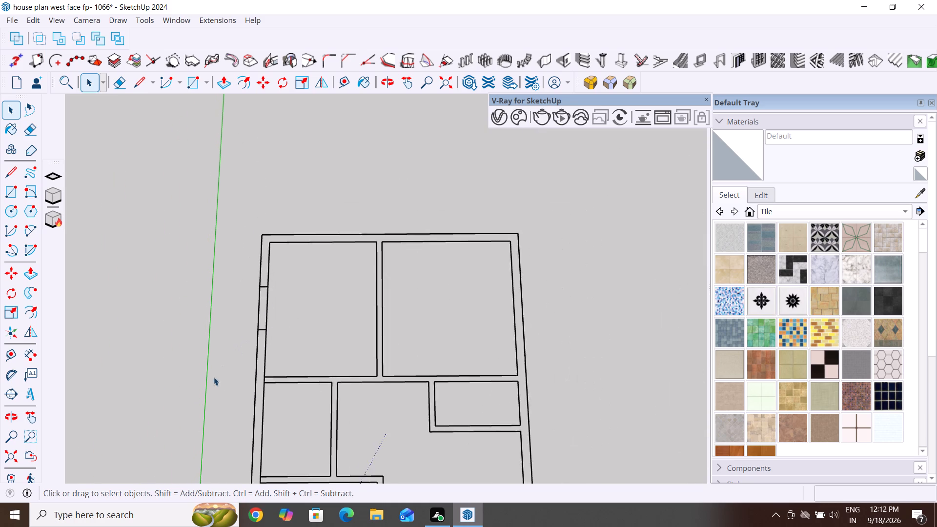
pyautogui.scroll(-3, 291, 377)
pyautogui.moveTo(336, 390); pyautogui.dragTo(338, 424, button='middle')
pyautogui.scroll(3, 393, 362)
pyautogui.moveTo(453, 360); pyautogui.dragTo(440, 354, button='middle')
pyautogui.click(13, 170)
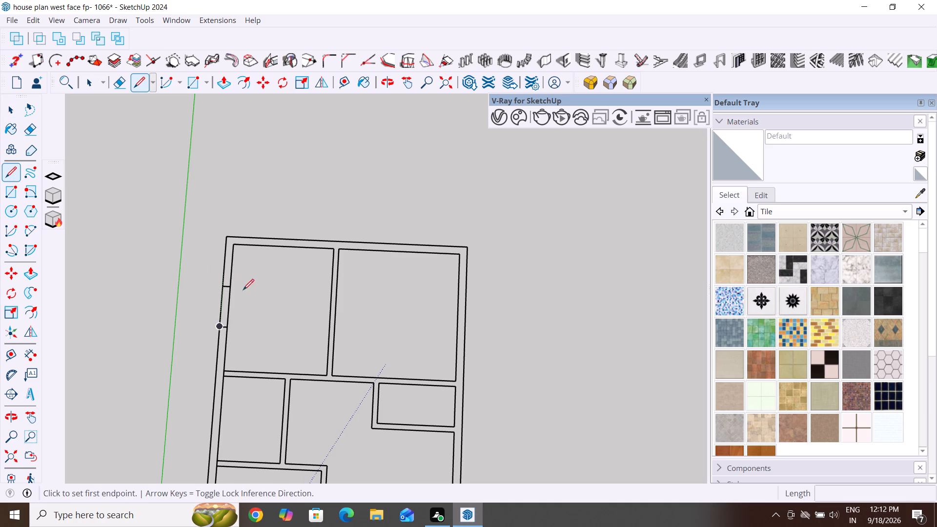
pyautogui.click(229, 288)
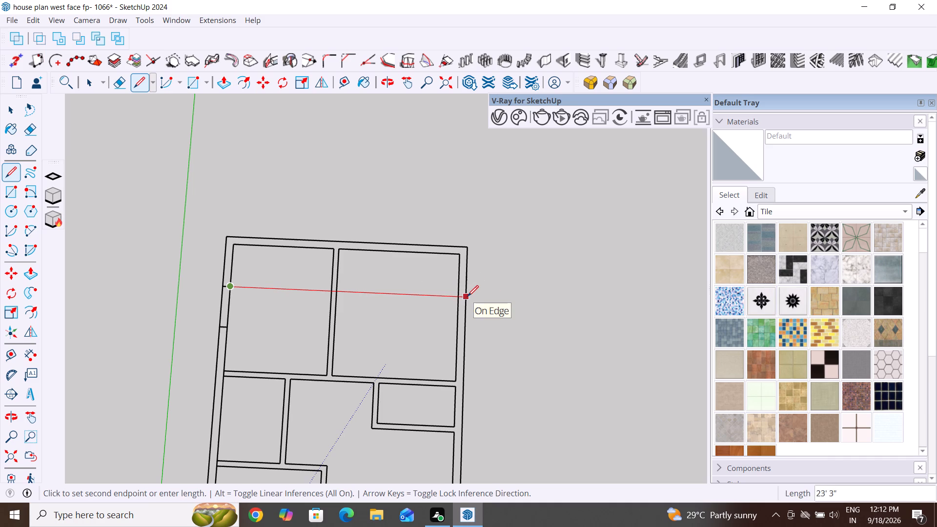
pyautogui.click(468, 296)
pyautogui.press('space')
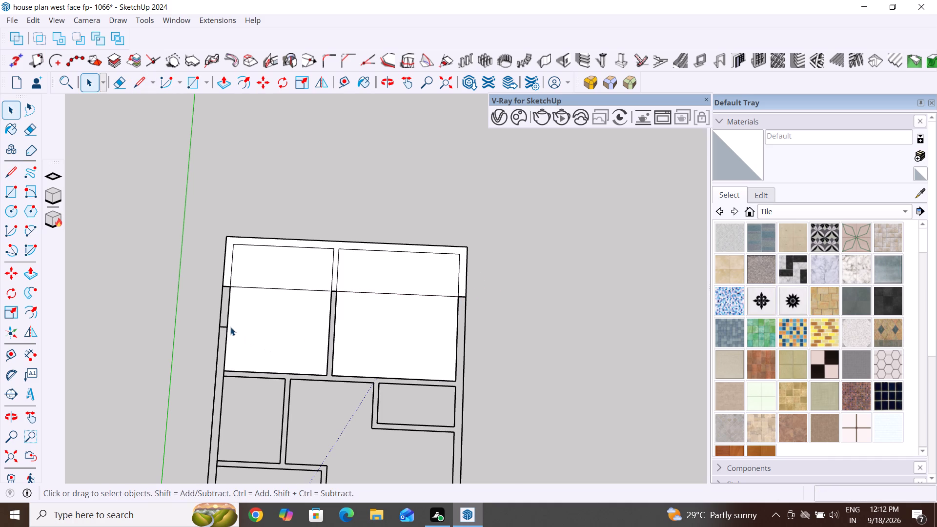
# Draw a parallel 23' 3" line from the opening's lower inner corner to the opposite wall's outer edge.
pyautogui.click(12, 168)
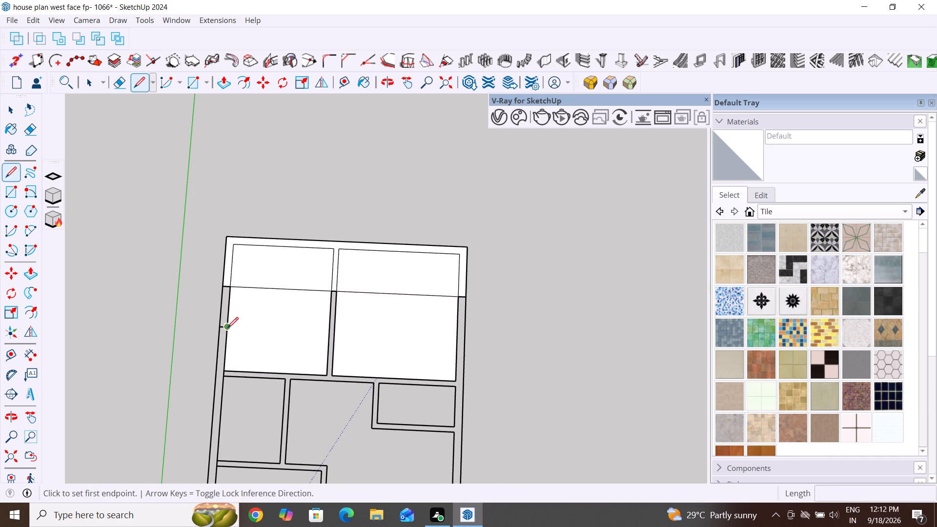
pyautogui.click(227, 328)
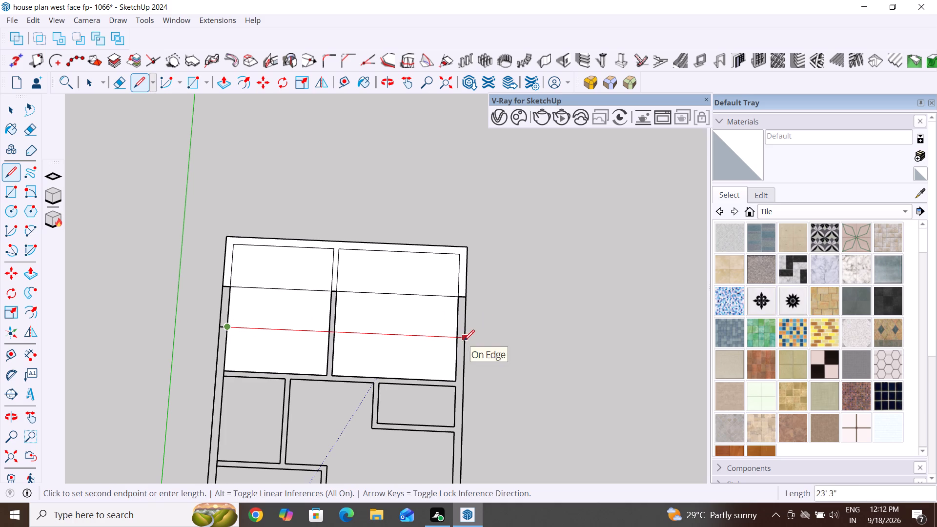
pyautogui.click(464, 341)
pyautogui.moveTo(516, 358); pyautogui.dragTo(577, 237, button='middle')
pyautogui.moveTo(499, 312); pyautogui.dragTo(427, 277, button='middle')
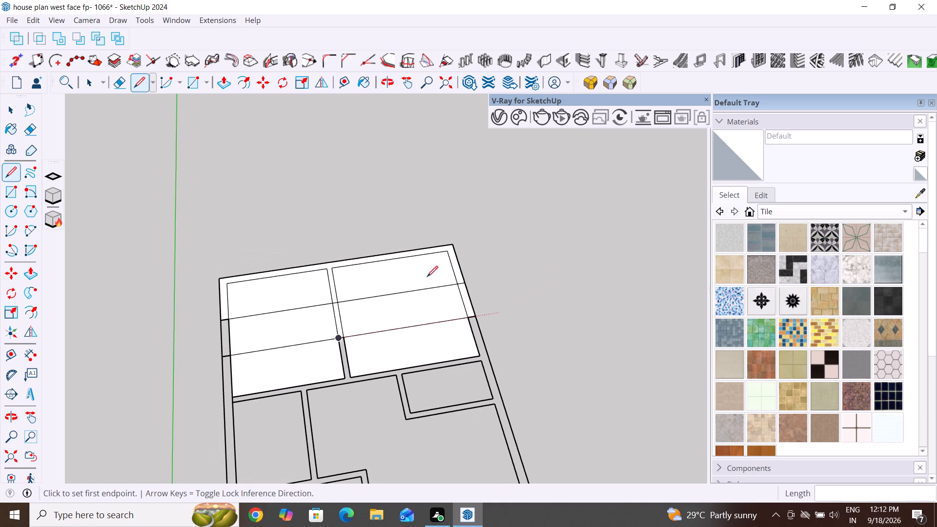
pyautogui.moveTo(427, 277); pyautogui.dragTo(427, 277, button='middle')
pyautogui.press('Escape')
pyautogui.press('Escape')
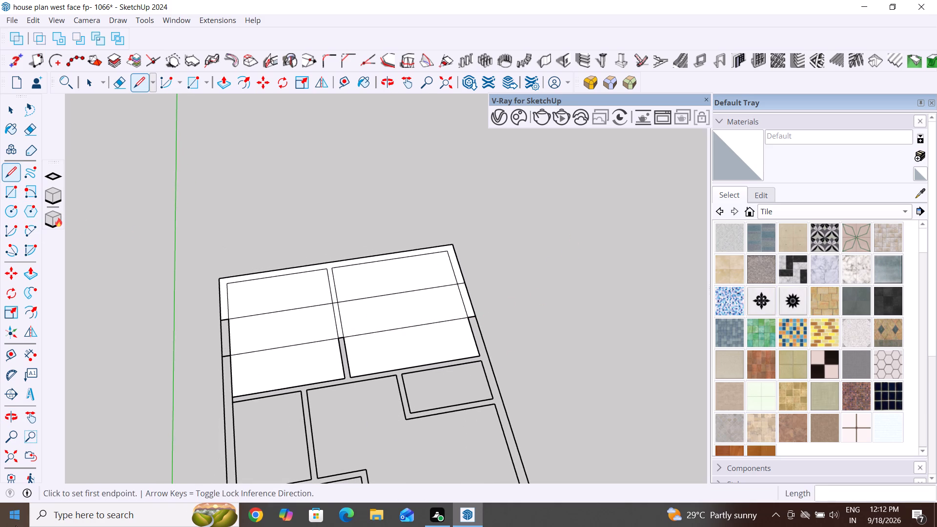
# Delete the six faces filling the two upper rooms between and around the two long lines.
pyautogui.click(11, 115)
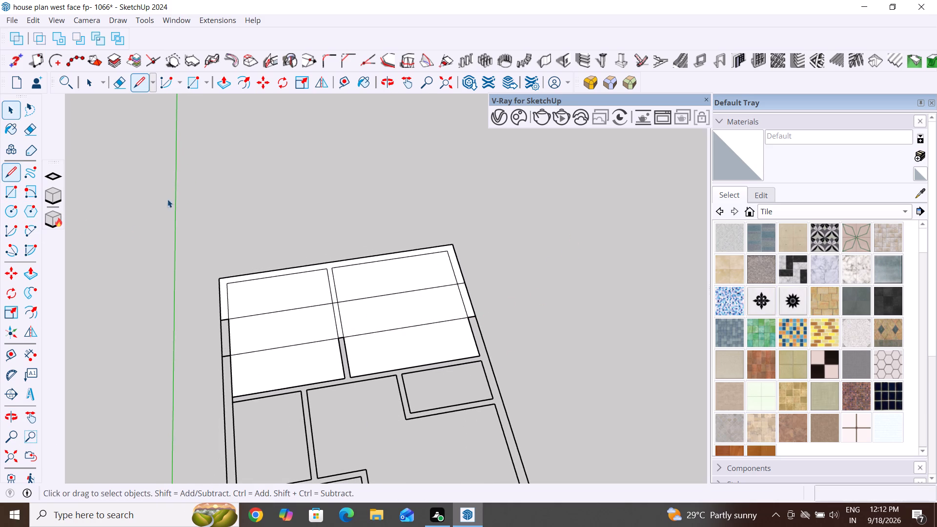
pyautogui.click(280, 289)
pyautogui.press('Delete')
pyautogui.click(296, 331)
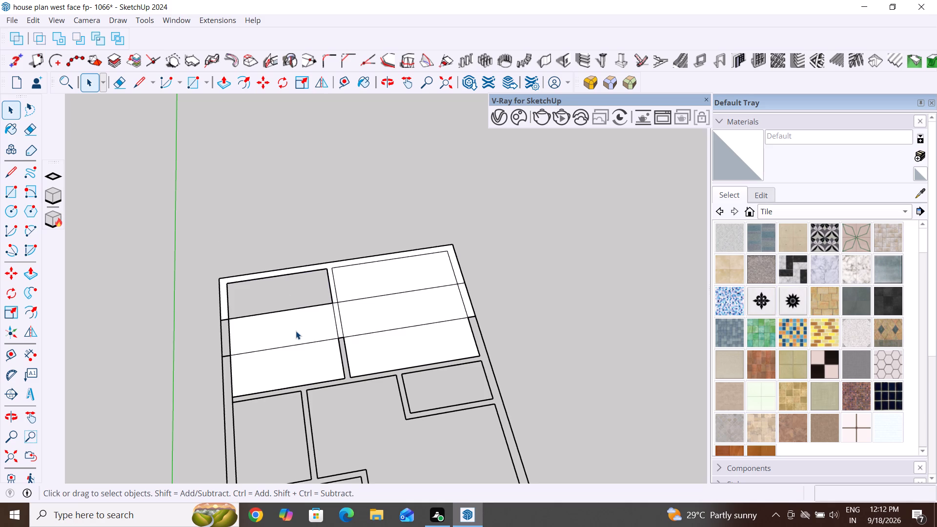
pyautogui.press('Delete')
pyautogui.click(304, 352)
pyautogui.press('Delete')
pyautogui.click(396, 276)
pyautogui.press('Delete')
pyautogui.click(393, 309)
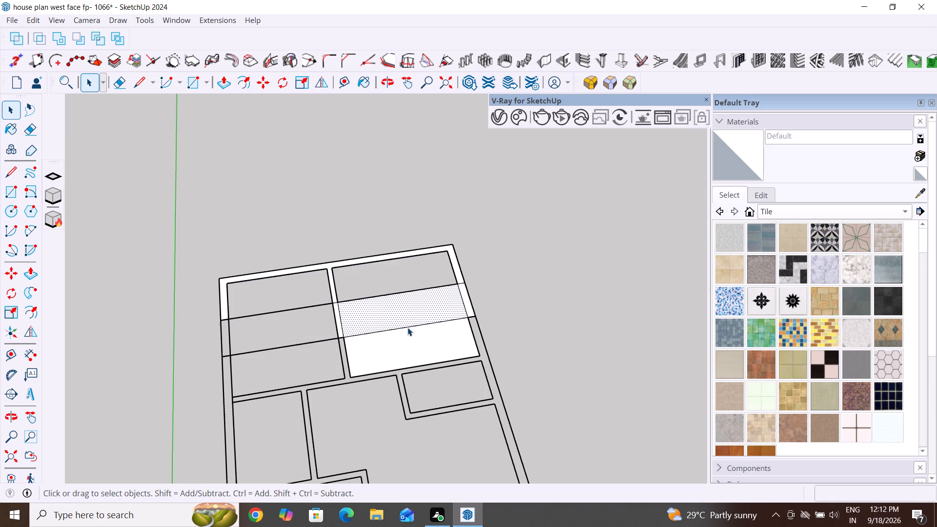
pyautogui.press('Delete')
pyautogui.click(418, 342)
pyautogui.press('Delete')
# Delete the segments of the two long lines that cross the upper-right and upper-left room interiors.
pyautogui.moveTo(429, 272); pyautogui.dragTo(429, 289)
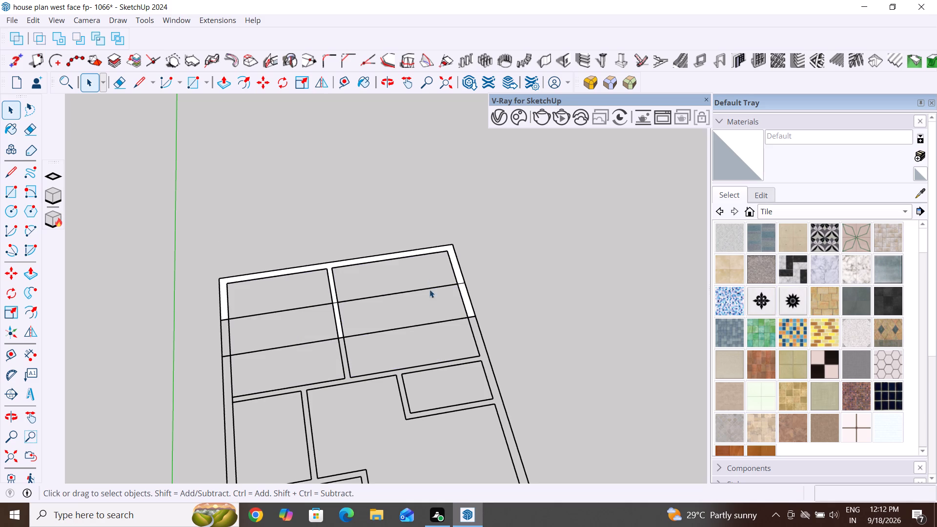
pyautogui.moveTo(429, 289); pyautogui.dragTo(412, 338)
pyautogui.press('Delete')
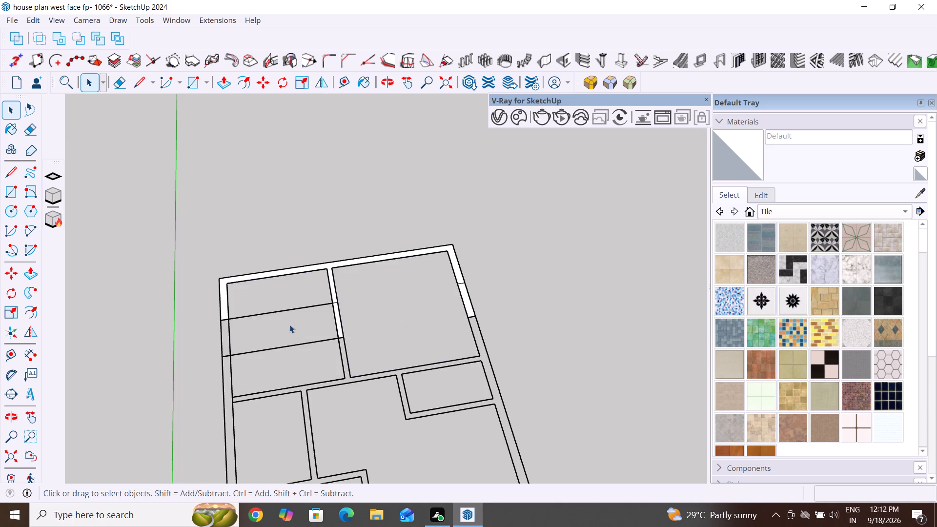
pyautogui.click(304, 292)
pyautogui.moveTo(309, 292); pyautogui.dragTo(288, 359)
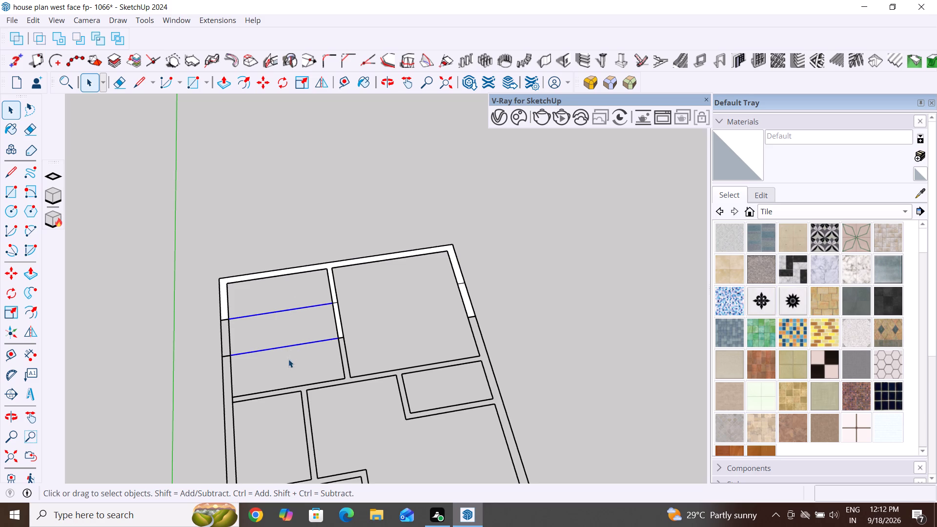
pyautogui.press('Delete')
# Delete the two short line segments left across the partition wall between the upper rooms.
pyautogui.scroll(5, 331, 315)
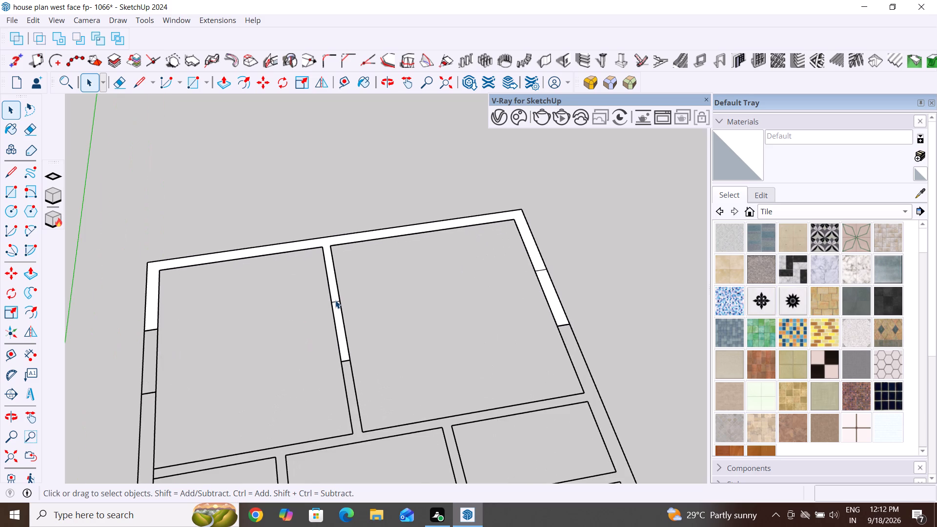
pyautogui.click(336, 302)
pyautogui.press('Delete')
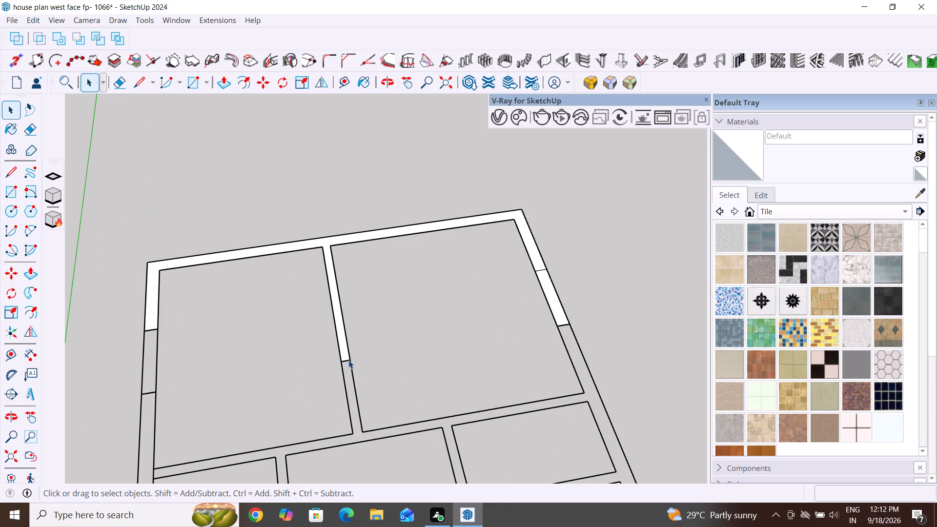
pyautogui.click(346, 360)
pyautogui.press('Delete')
pyautogui.click(345, 345)
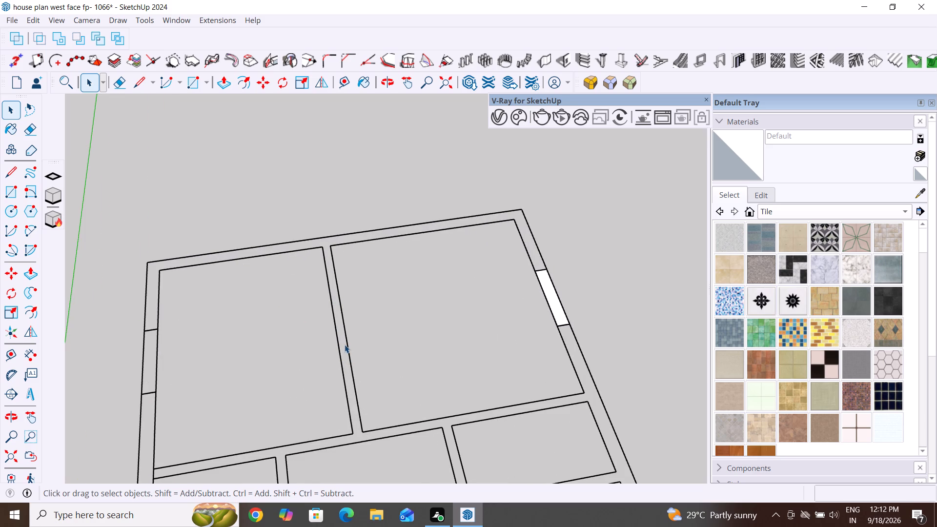
pyautogui.press('Escape')
pyautogui.scroll(-5, 285, 316)
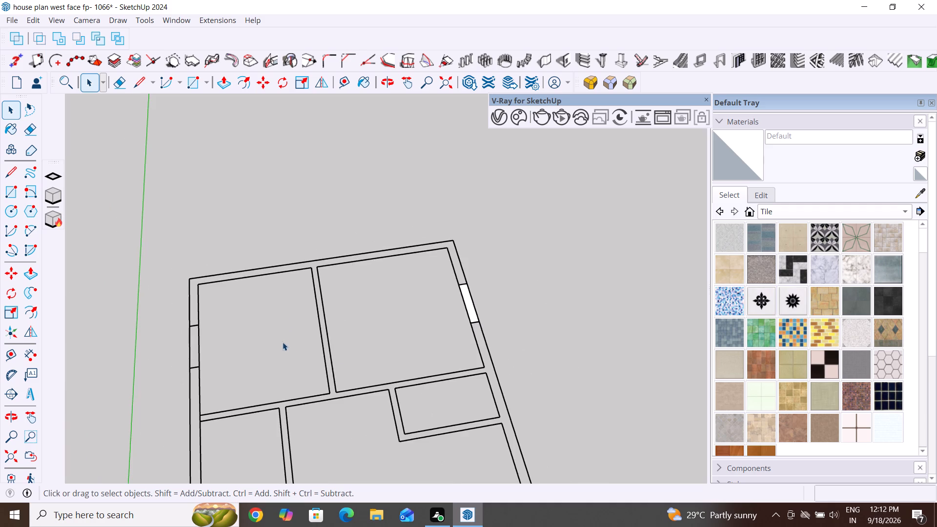
# Delete the face filling the opening in the upper-right room's outer wall.
pyautogui.click(469, 304)
pyautogui.press('Delete')
# Draw a 9" line across the left outer wall from the top inner corner of the room below the upper-left room.
pyautogui.moveTo(512, 410); pyautogui.dragTo(431, 450, button='middle')
pyautogui.scroll(-5, 533, 285)
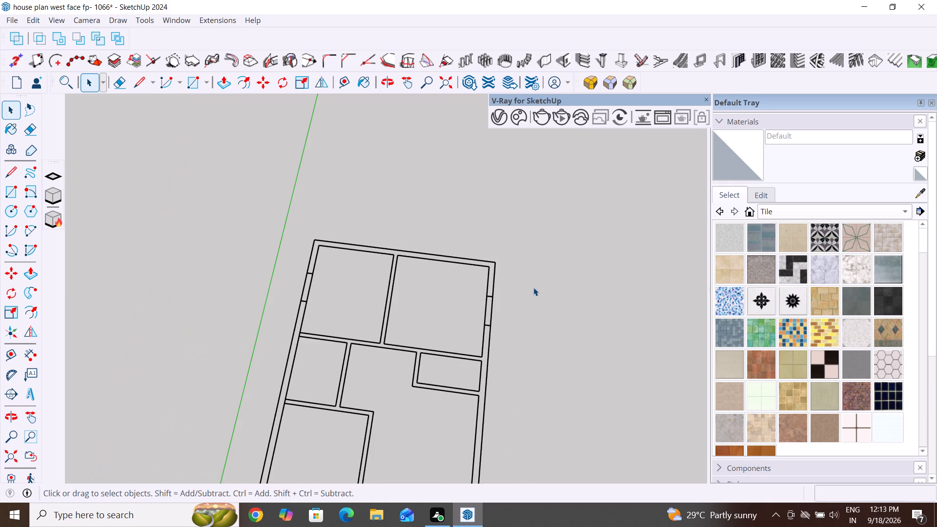
pyautogui.moveTo(384, 403); pyautogui.dragTo(459, 378, button='middle')
pyautogui.scroll(3, 370, 379)
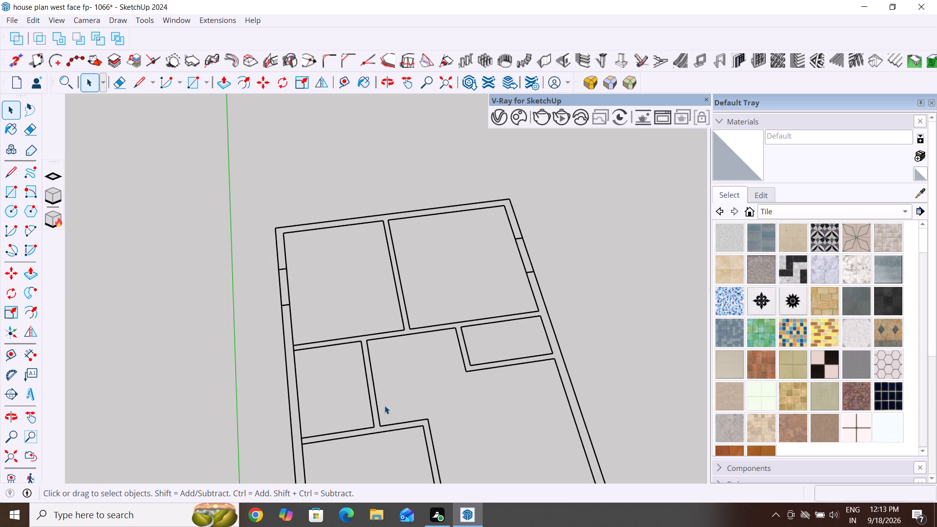
pyautogui.scroll(-3, 412, 374)
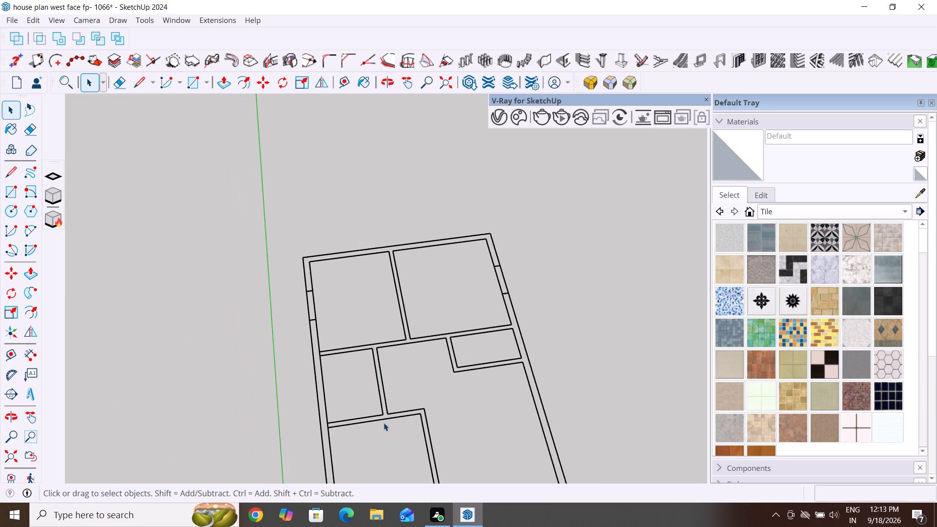
pyautogui.moveTo(380, 426); pyautogui.dragTo(348, 452, button='middle')
pyautogui.scroll(8, 312, 423)
pyautogui.press('Escape')
pyautogui.press('Escape')
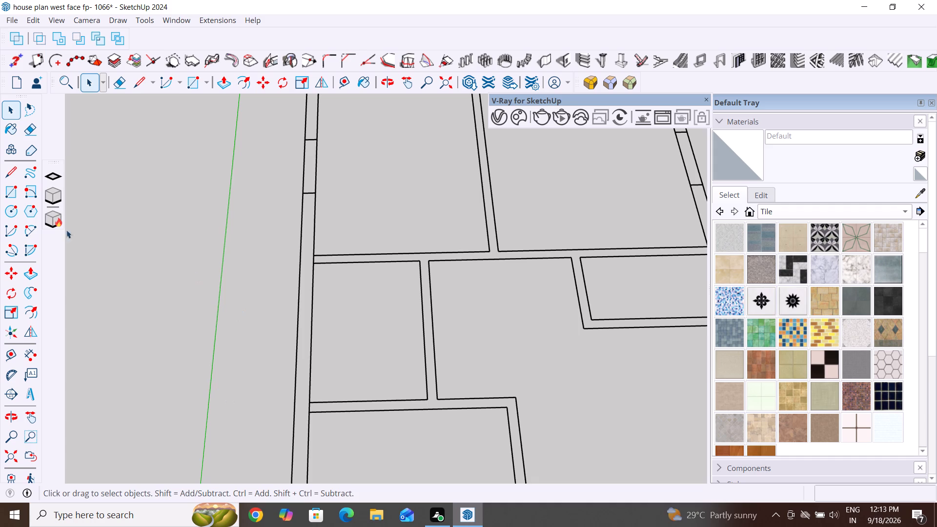
pyautogui.click(13, 174)
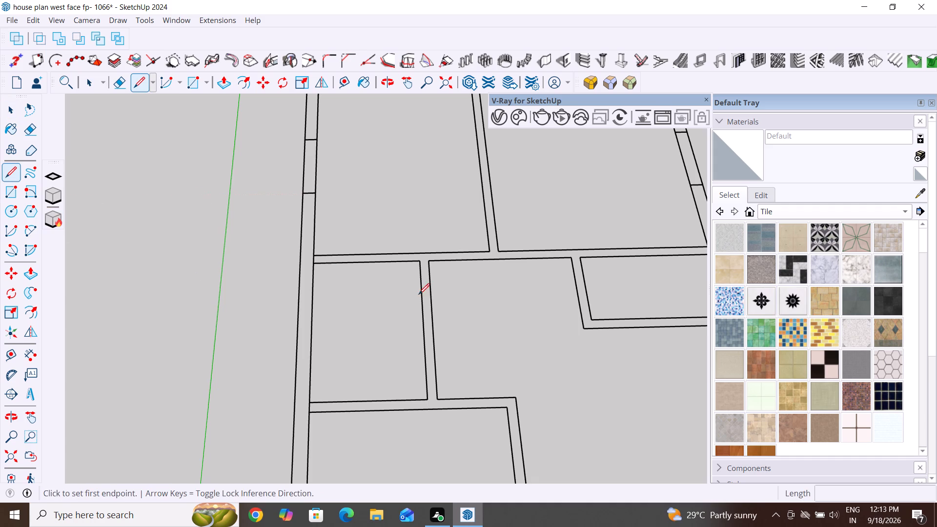
pyautogui.scroll(3, 364, 265)
pyautogui.click(306, 268)
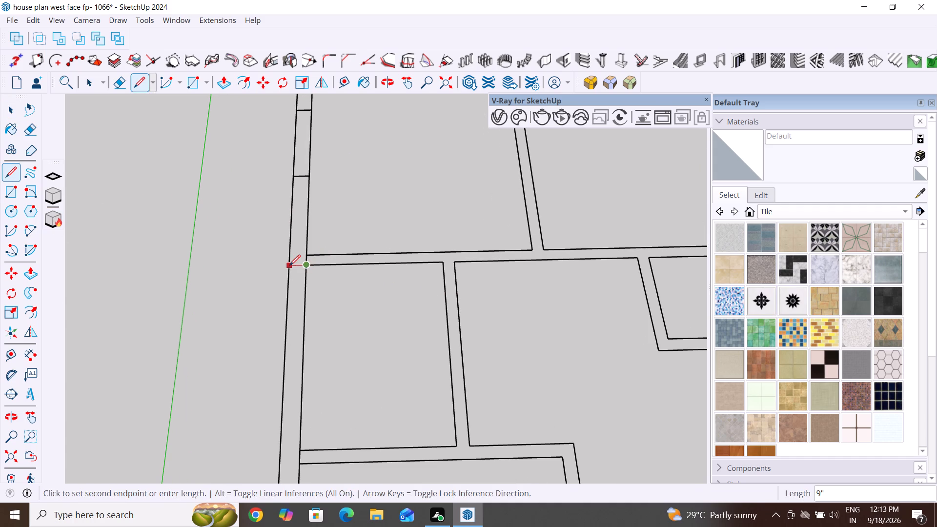
pyautogui.click(289, 265)
pyautogui.press('space')
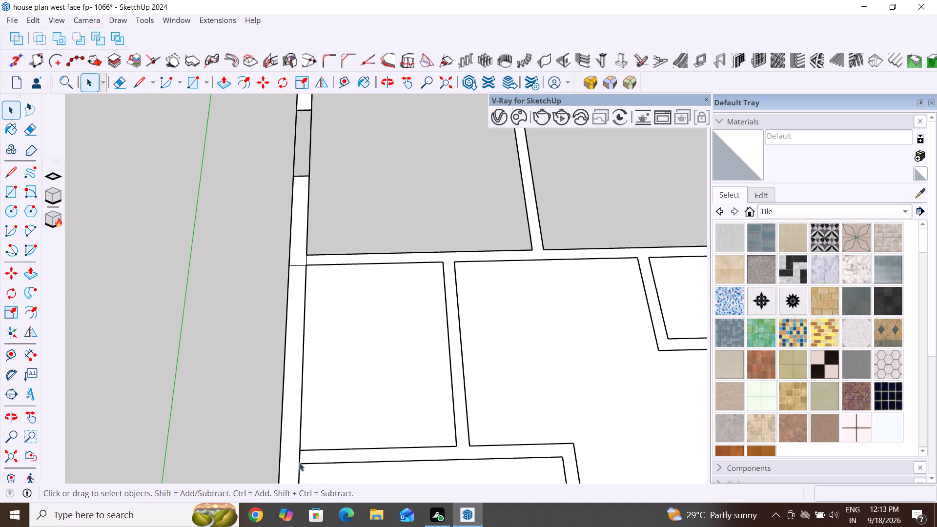
# Draw a 9" line across the left outer wall at the midpoint of that room's inner wall edge.
pyautogui.click(15, 175)
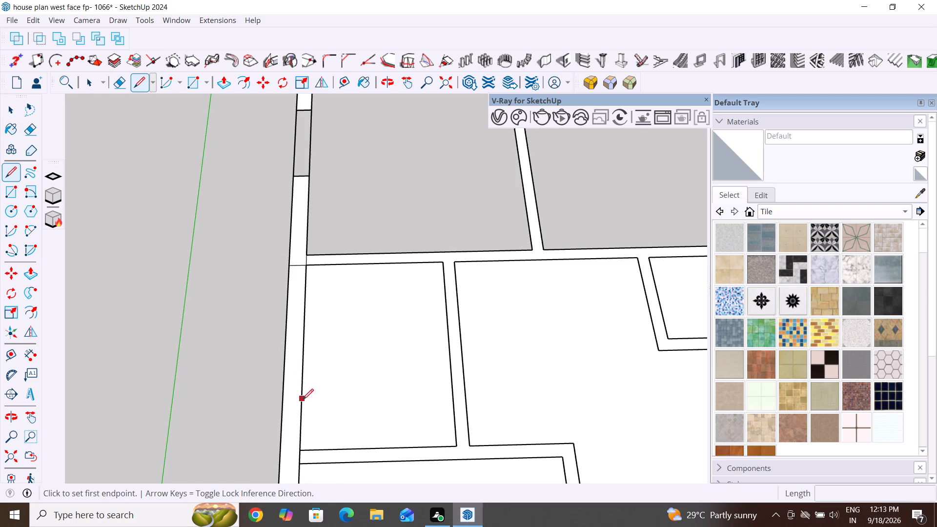
pyautogui.click(303, 351)
pyautogui.click(283, 352)
pyautogui.press('Escape')
pyautogui.press('Escape')
pyautogui.click(11, 115)
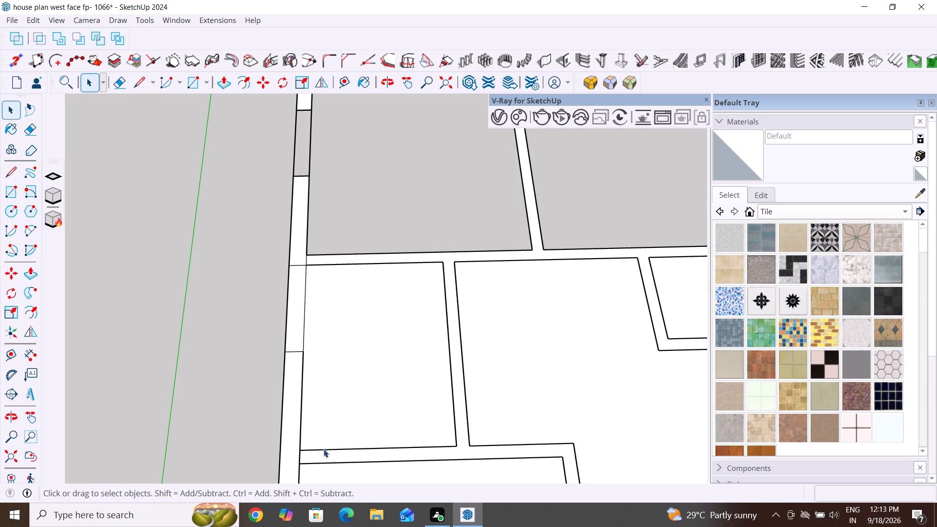
# Delete the face filling the lower rooms and the two faces inside the left outer wall next to the new cross lines.
pyautogui.click(394, 358)
pyautogui.press('Delete')
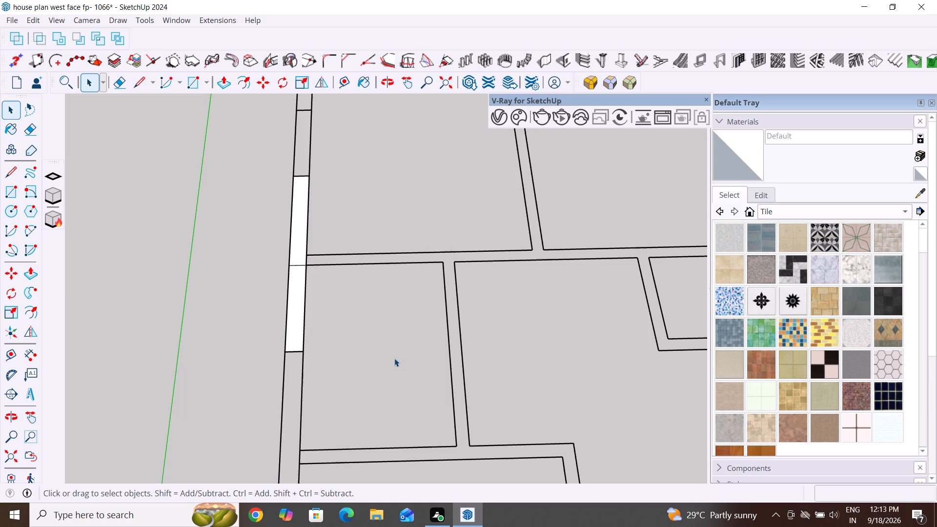
pyautogui.click(299, 232)
pyautogui.press('Delete')
pyautogui.click(297, 292)
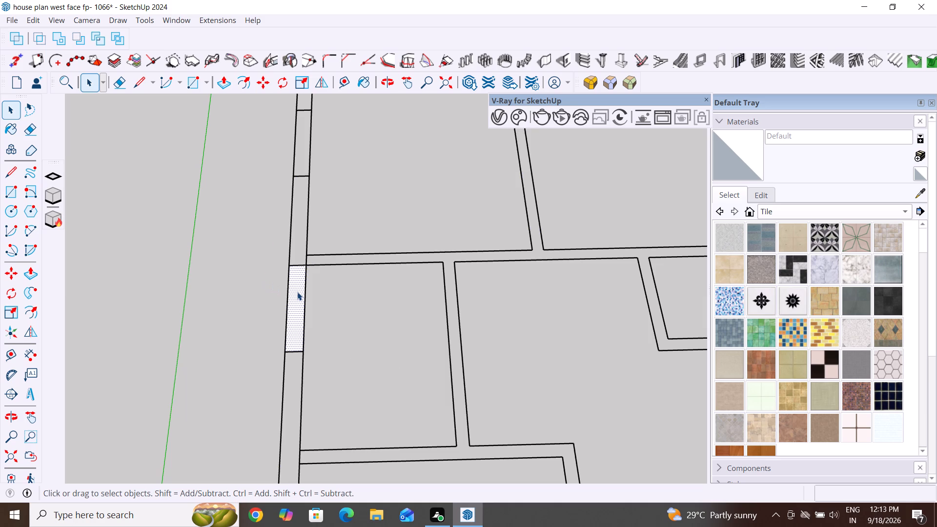
pyautogui.press('Delete')
# Draw a 4' centre line along the upper-left room's wall opening, joining the midpoints of its two end lines.
pyautogui.scroll(-1, 332, 421)
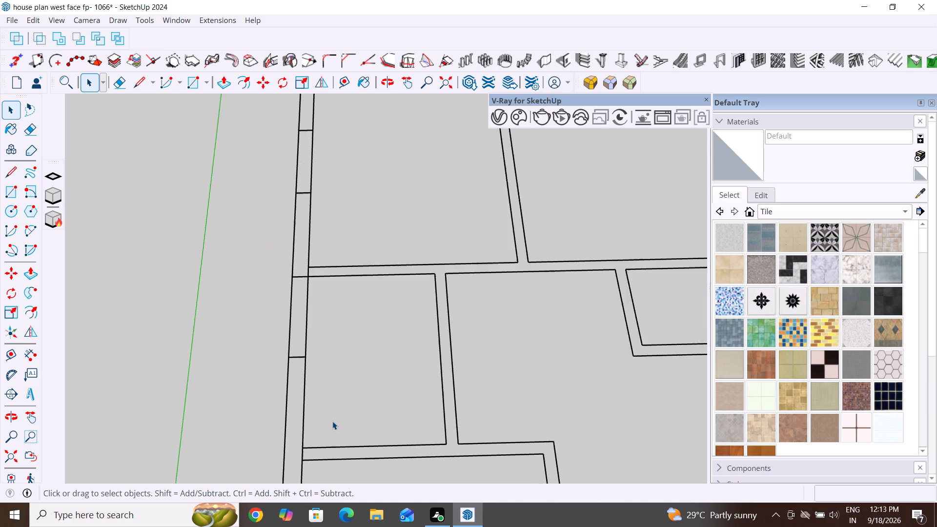
pyautogui.scroll(-1, 332, 421)
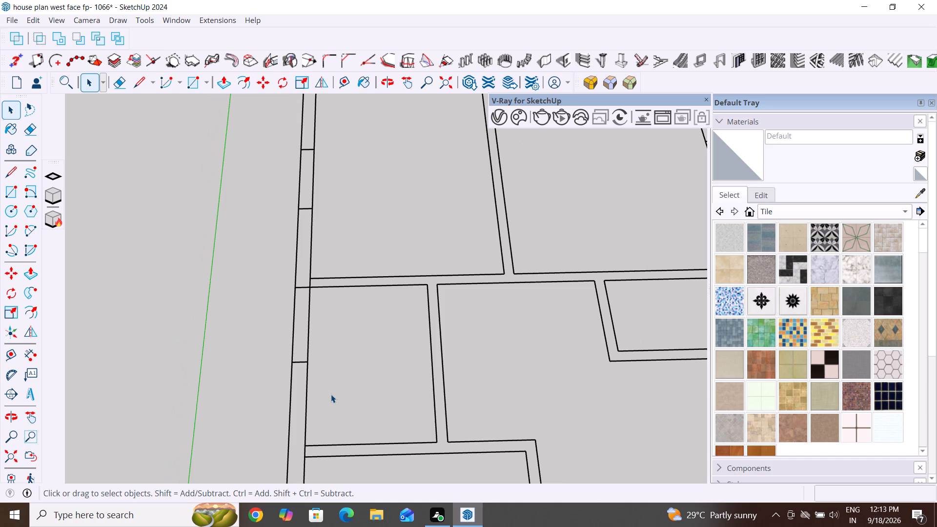
pyautogui.click(18, 172)
pyautogui.scroll(3, 302, 143)
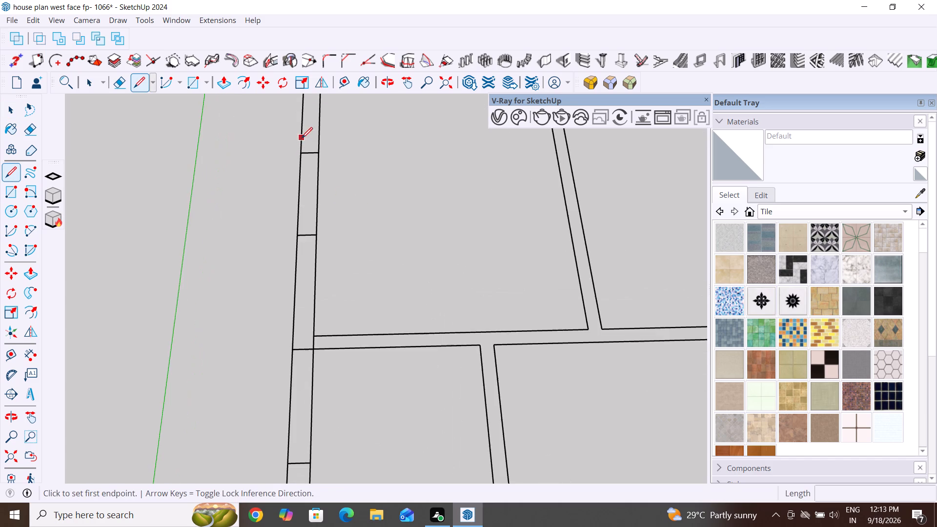
pyautogui.scroll(3, 313, 153)
pyautogui.click(310, 153)
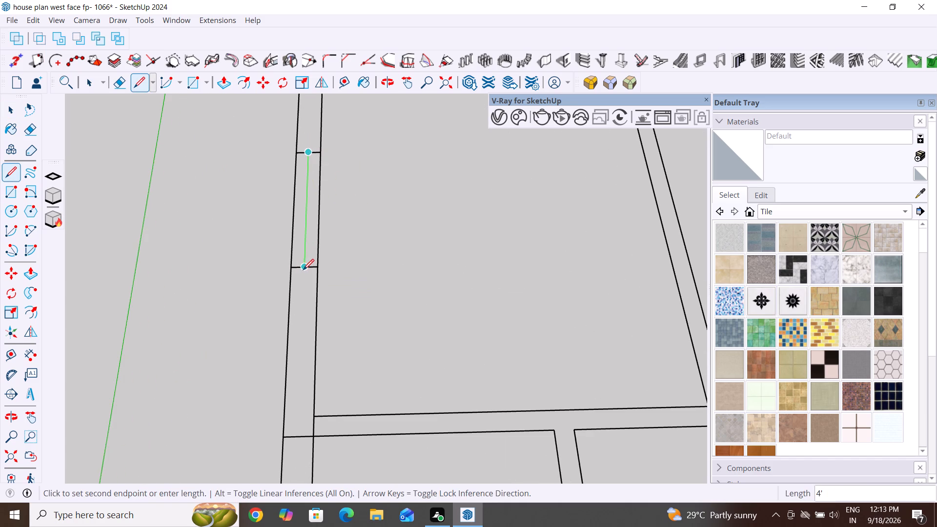
pyautogui.click(303, 270)
pyautogui.press('Escape')
pyautogui.scroll(-9, 397, 231)
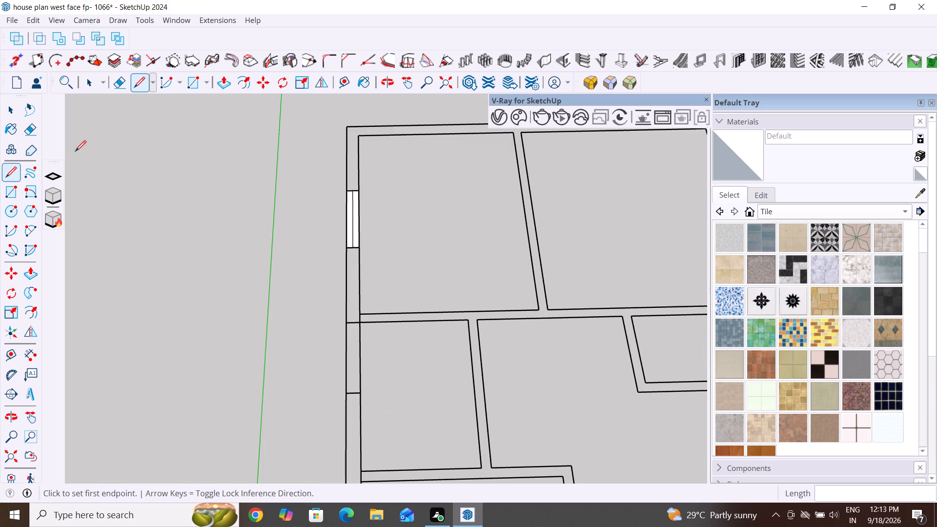
pyautogui.click(11, 108)
# Place guides 2' above and 2' below the midpoint cross line in the left outer wall of the room below.
pyautogui.click(16, 356)
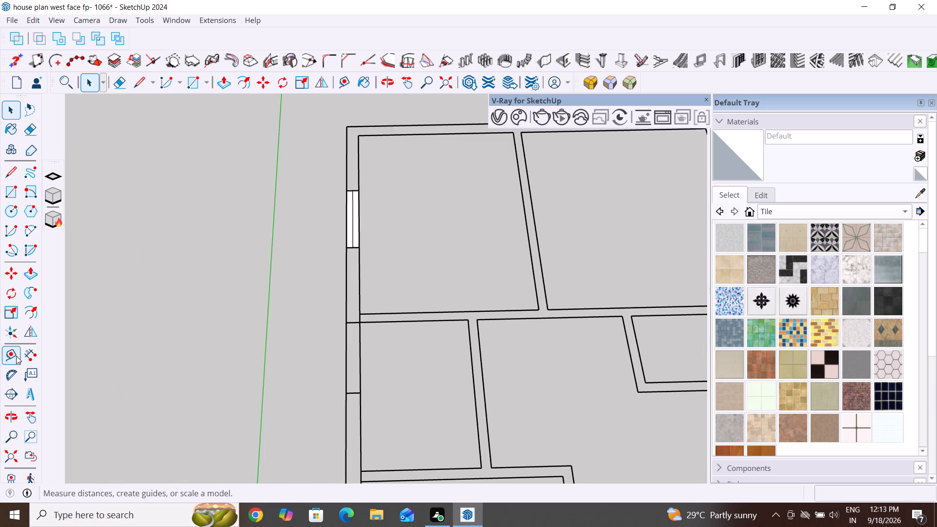
pyautogui.scroll(5, 351, 395)
pyautogui.click(350, 391)
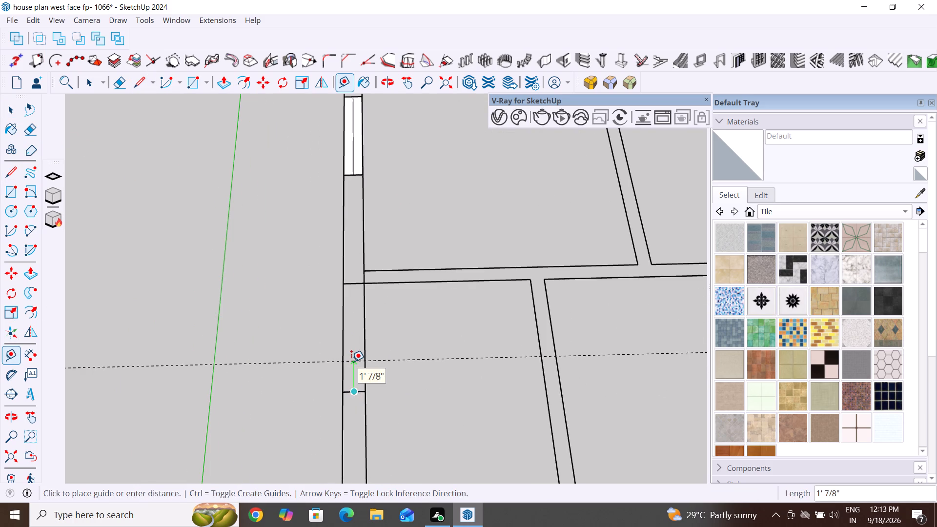
pyautogui.write("2'")
pyautogui.press('Return')
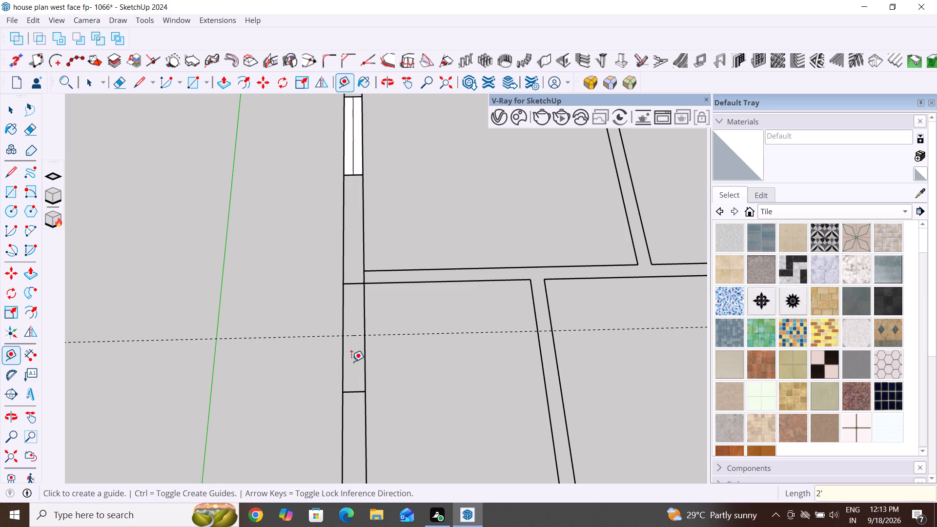
pyautogui.click(353, 391)
pyautogui.scroll(-9, 353, 391)
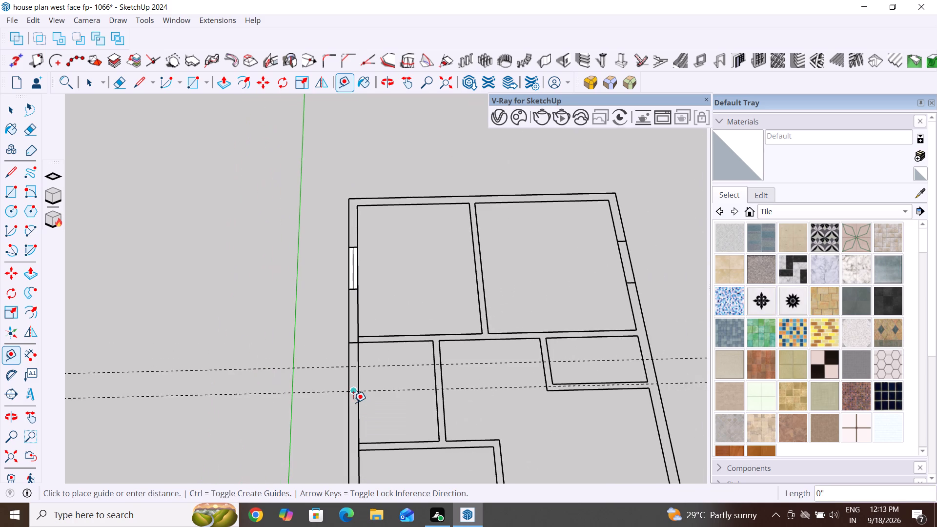
pyautogui.write("2'")
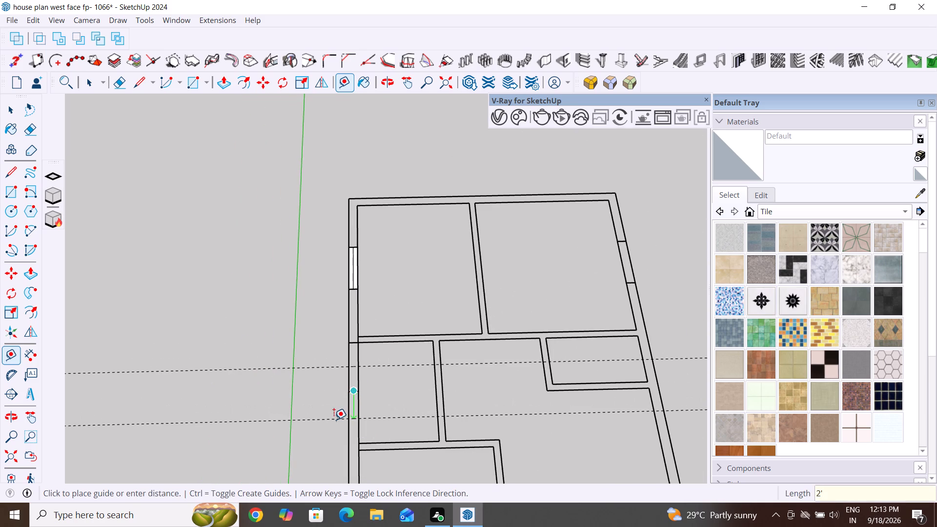
pyautogui.press('Return')
pyautogui.press('Escape')
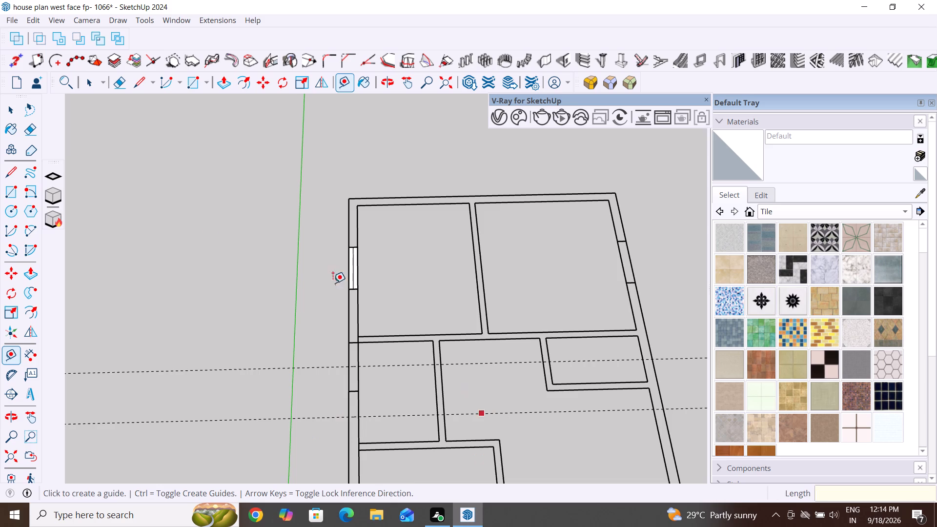
pyautogui.press('Escape')
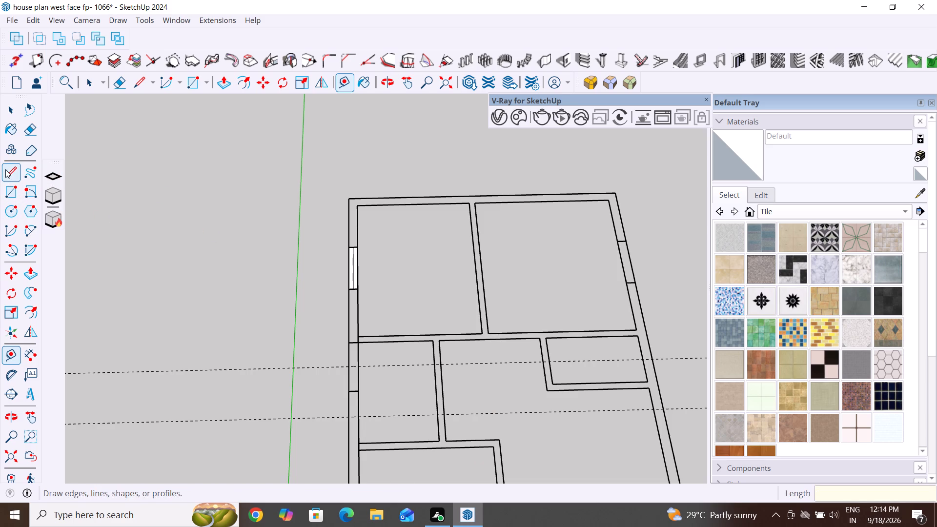
# Draw a 9" line across the left outer wall along each of the two guides.
pyautogui.click(5, 169)
pyautogui.scroll(13, 371, 417)
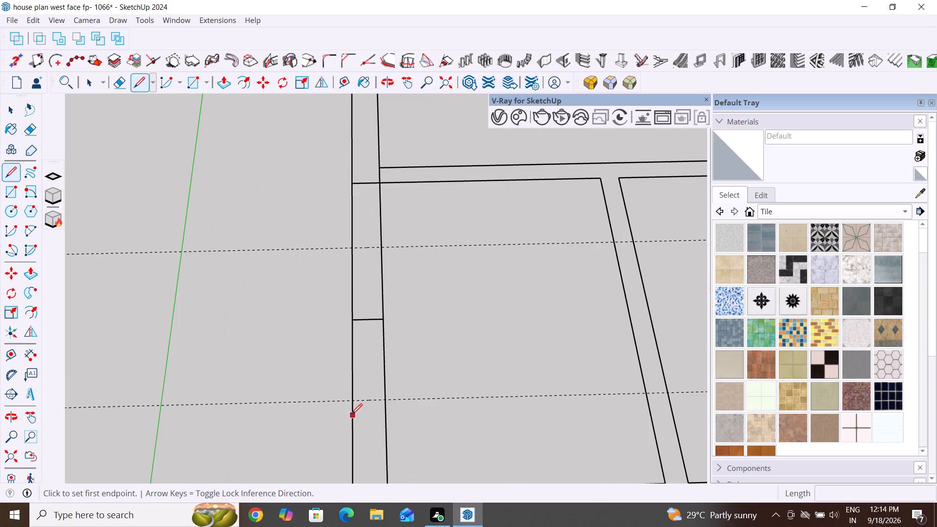
pyautogui.click(356, 401)
pyautogui.click(386, 402)
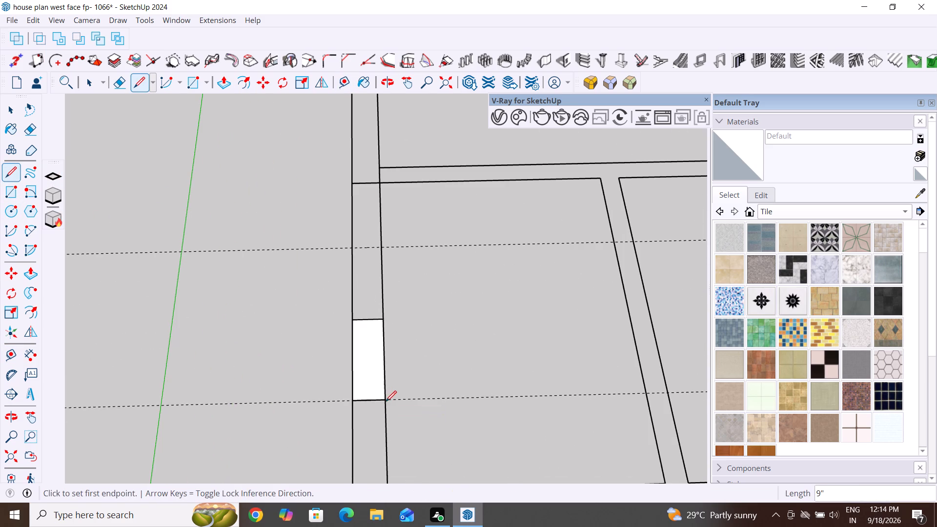
pyautogui.click(351, 251)
pyautogui.click(382, 247)
pyautogui.press('Escape')
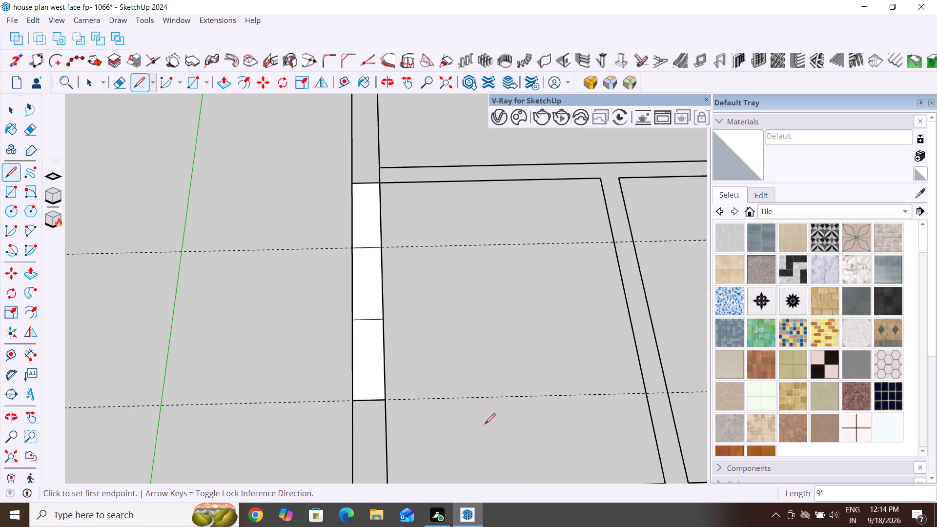
pyautogui.click(14, 109)
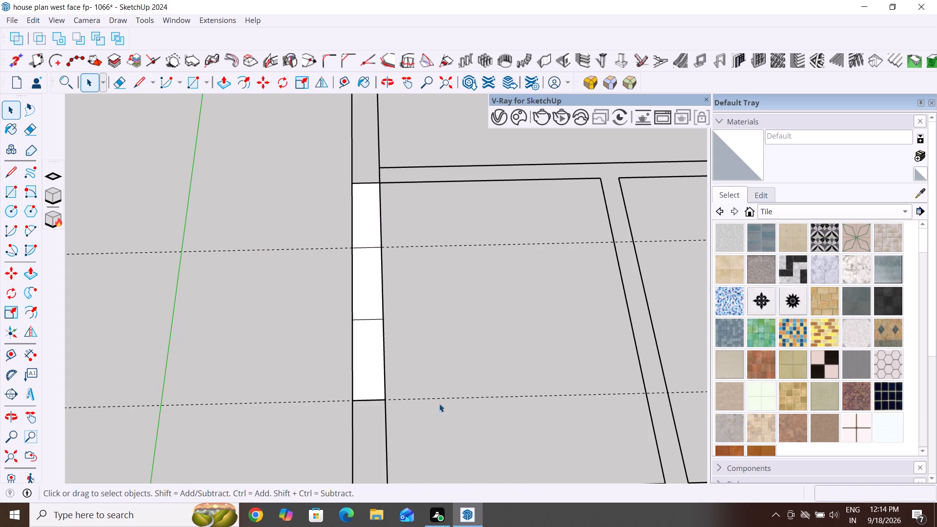
pyautogui.press('Escape')
pyautogui.press('Escape')
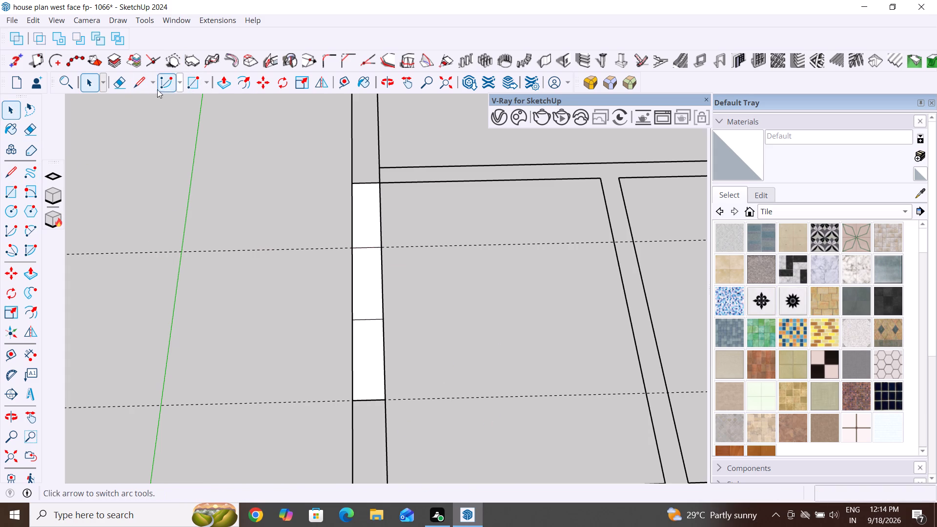
# Erase the inner and outer edges of the left wall between the two guide lines to cut a 4' gap.
pyautogui.click(121, 80)
pyautogui.moveTo(433, 258); pyautogui.dragTo(278, 311)
pyautogui.moveTo(298, 339); pyautogui.dragTo(453, 323)
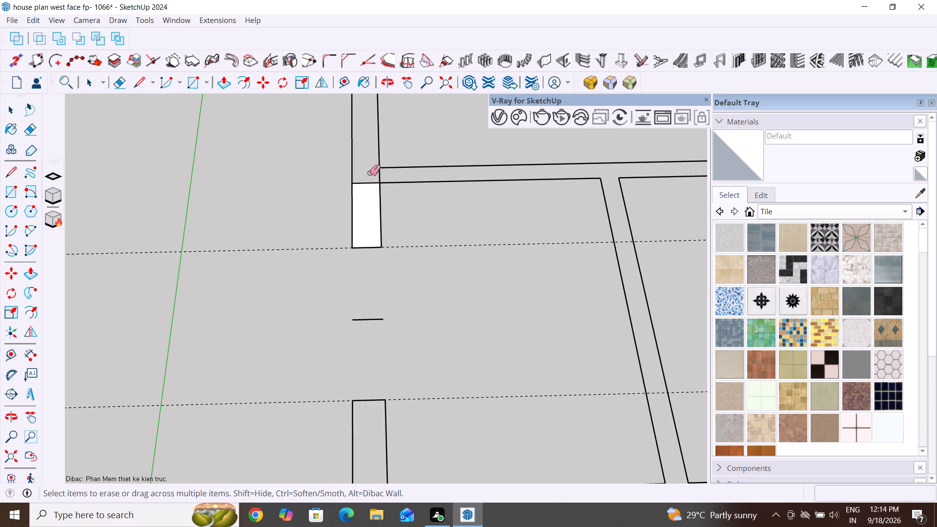
# Erase the leftover corner and midpoint cross lines and the two guides around the wall gap.
pyautogui.moveTo(369, 173); pyautogui.dragTo(366, 216)
pyautogui.moveTo(422, 226); pyautogui.dragTo(468, 400)
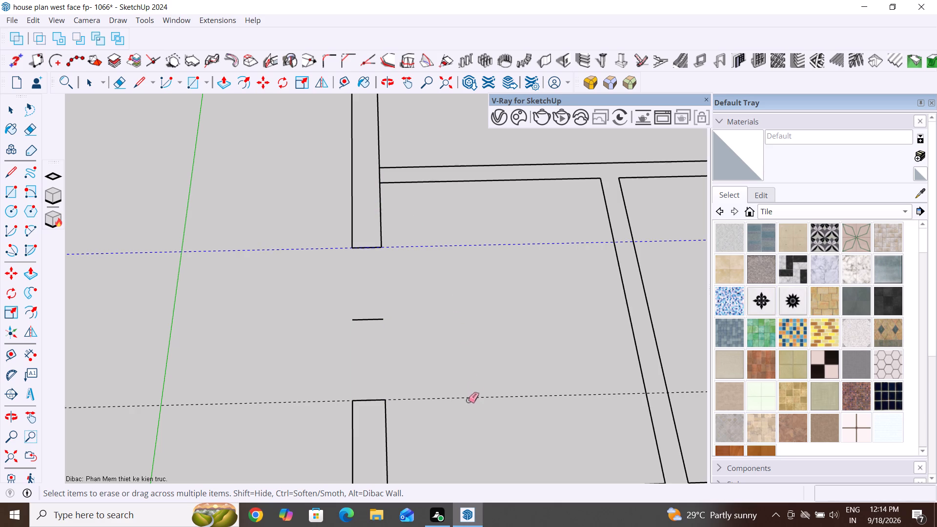
pyautogui.moveTo(468, 400); pyautogui.dragTo(468, 401)
pyautogui.moveTo(366, 283); pyautogui.dragTo(359, 381)
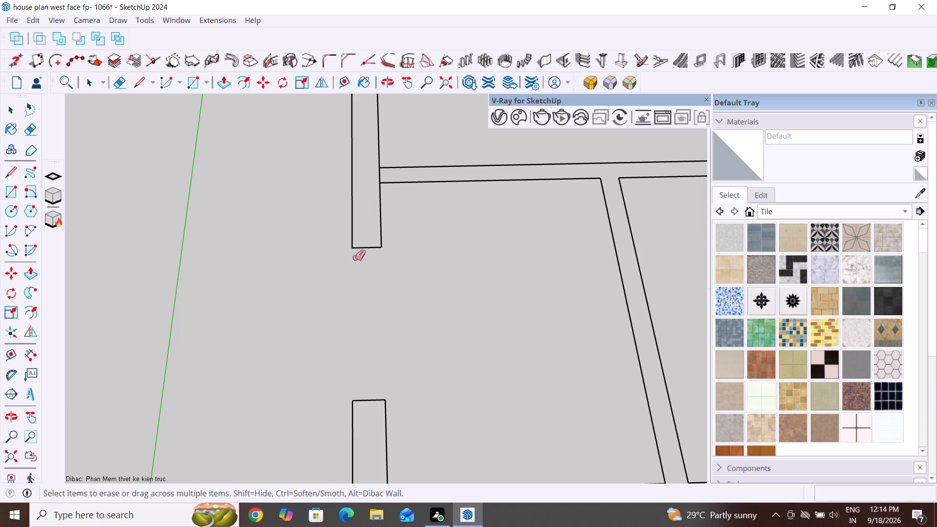
# Erase both end lines of the left wall gap and the short wall edge crossing the partition junction above it.
pyautogui.moveTo(371, 230); pyautogui.dragTo(375, 423)
pyautogui.click(362, 183)
pyautogui.moveTo(370, 176); pyautogui.dragTo(386, 176)
# Draw a rectangle between the wall corners to span the 4' gap in the left outer wall.
pyautogui.click(10, 188)
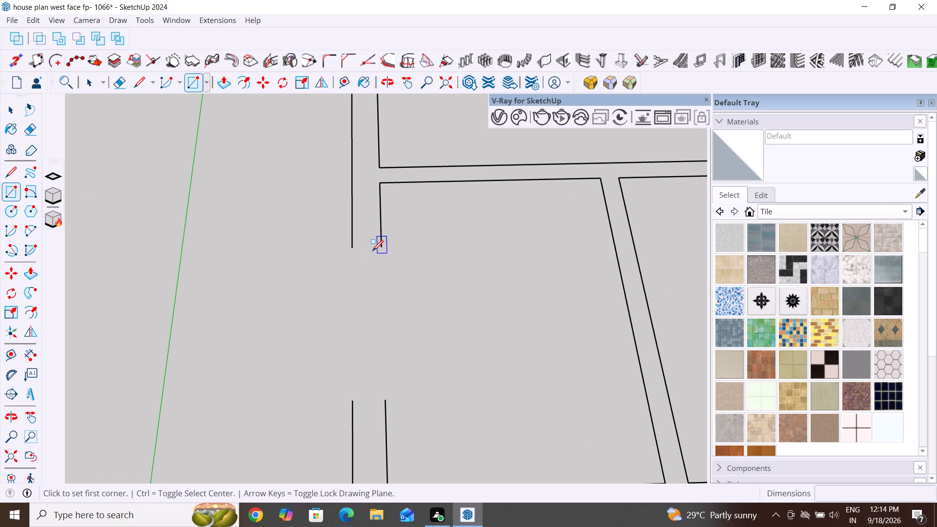
pyautogui.click(353, 246)
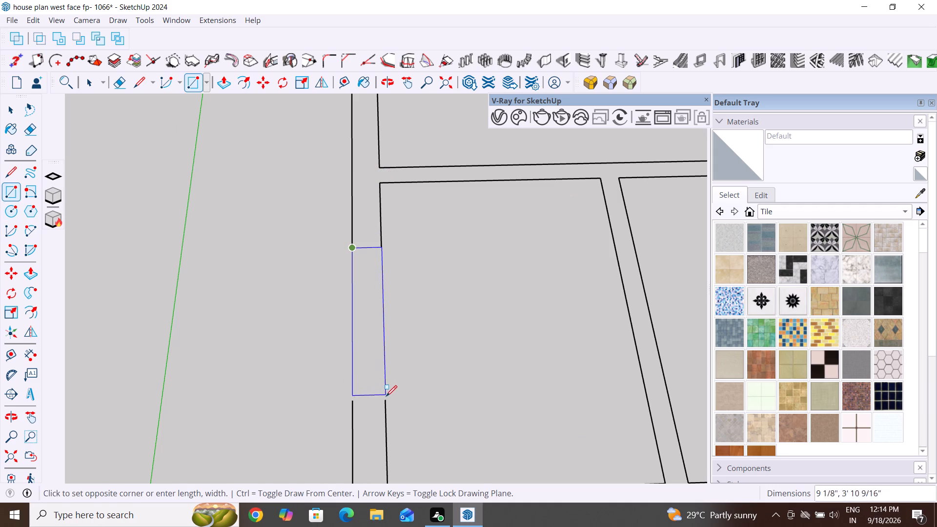
pyautogui.click(386, 398)
# Delete the floor face of the room beside the new wall rectangle.
pyautogui.scroll(-6, 374, 327)
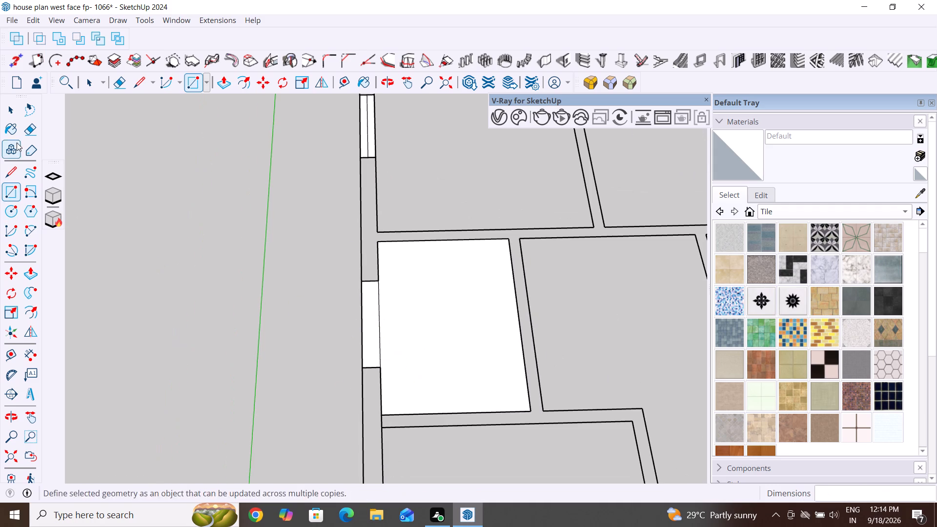
pyautogui.click(17, 78)
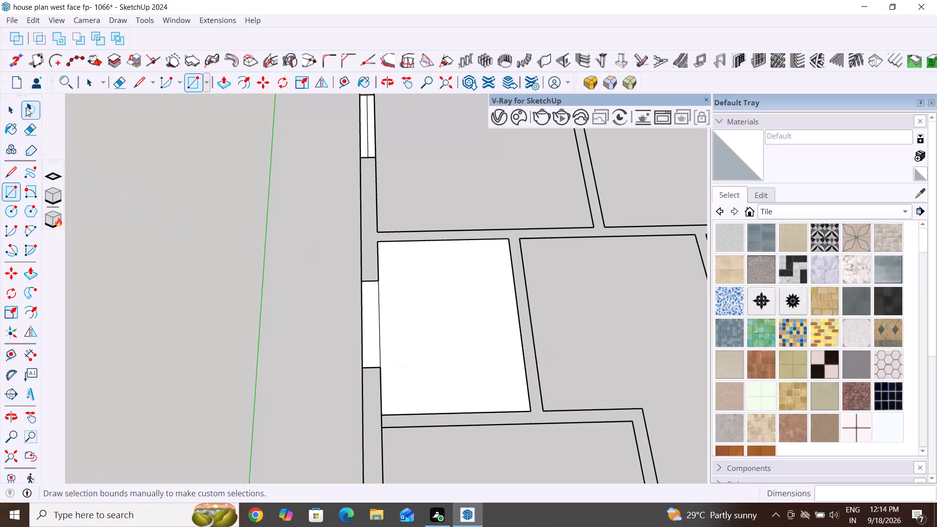
pyautogui.click(14, 110)
pyautogui.click(447, 294)
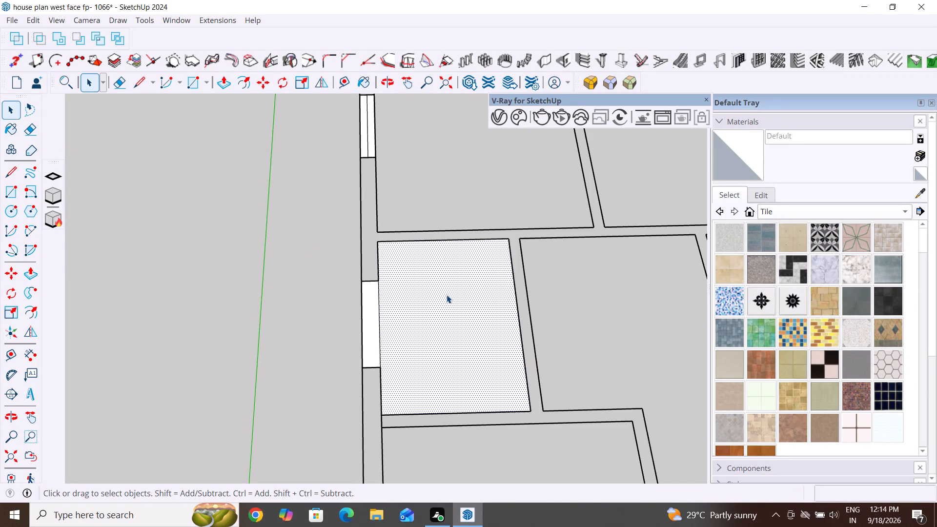
pyautogui.press('Delete')
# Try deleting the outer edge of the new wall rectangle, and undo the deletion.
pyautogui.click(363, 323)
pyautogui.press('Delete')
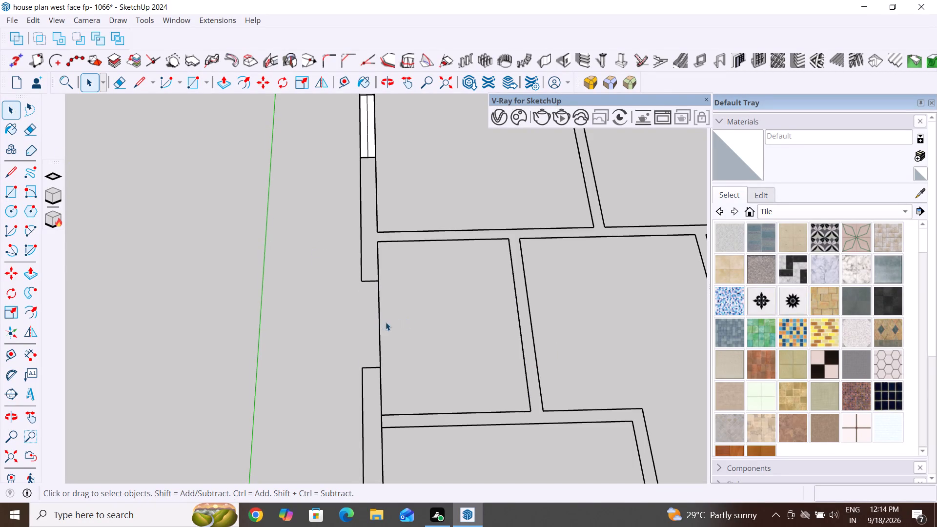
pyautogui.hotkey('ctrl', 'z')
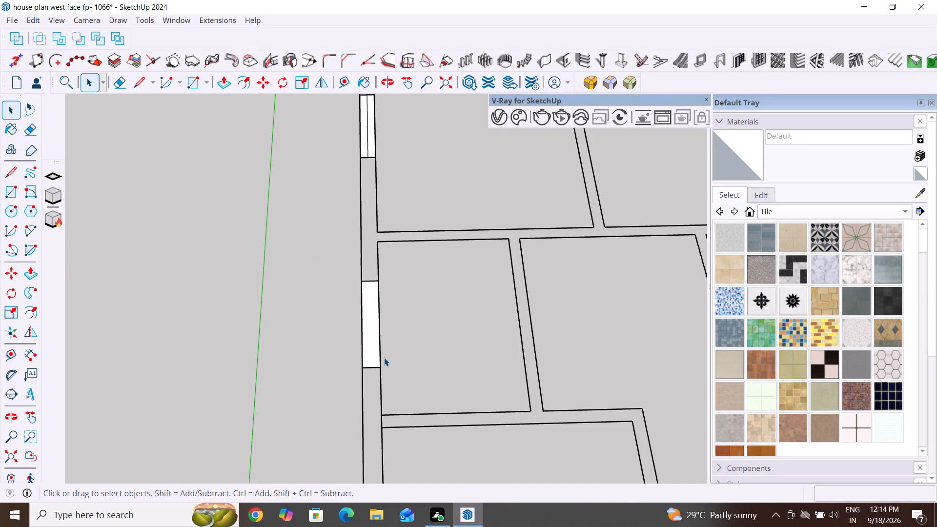
# Erase the window centre line in the left outer wall opening of the upper-left room.
pyautogui.scroll(-5, 379, 365)
pyautogui.scroll(8, 372, 211)
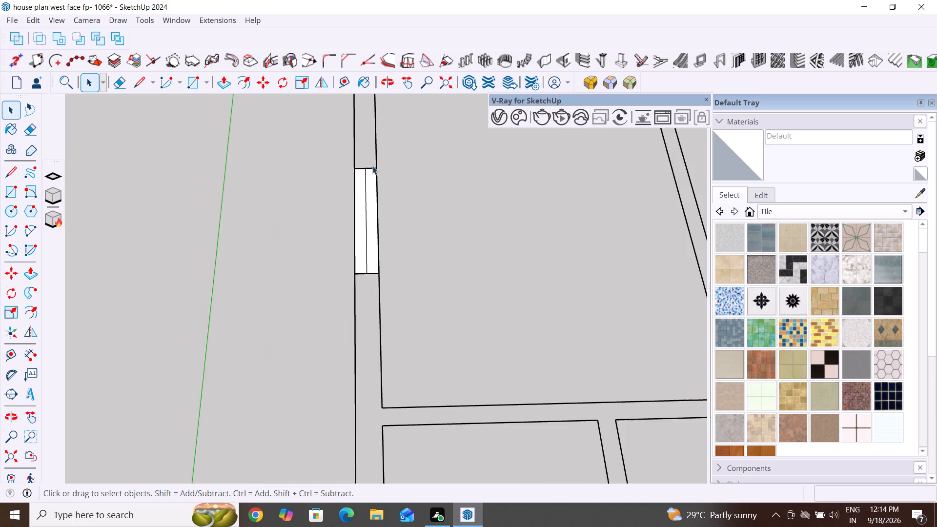
pyautogui.scroll(4, 372, 166)
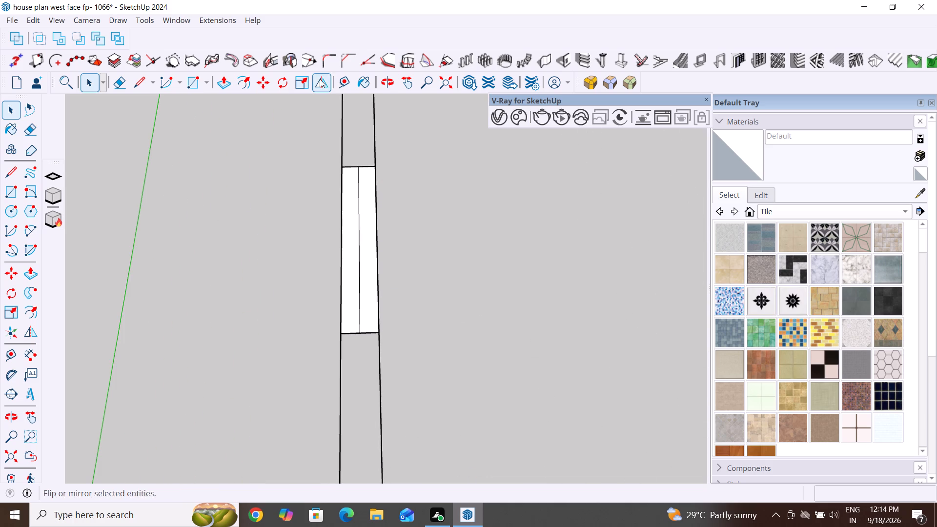
pyautogui.click(121, 85)
pyautogui.moveTo(364, 202); pyautogui.dragTo(357, 209)
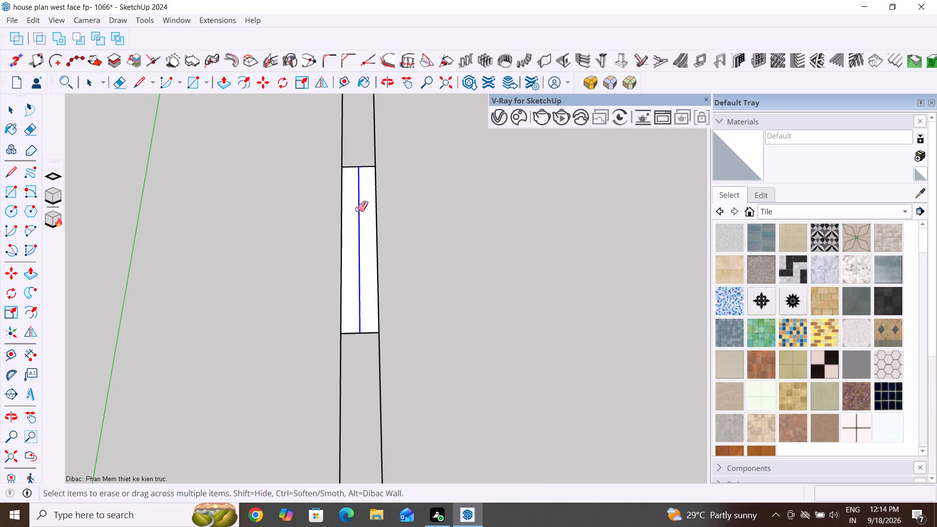
pyautogui.moveTo(357, 209); pyautogui.dragTo(355, 221)
pyautogui.moveTo(371, 227); pyautogui.dragTo(369, 249)
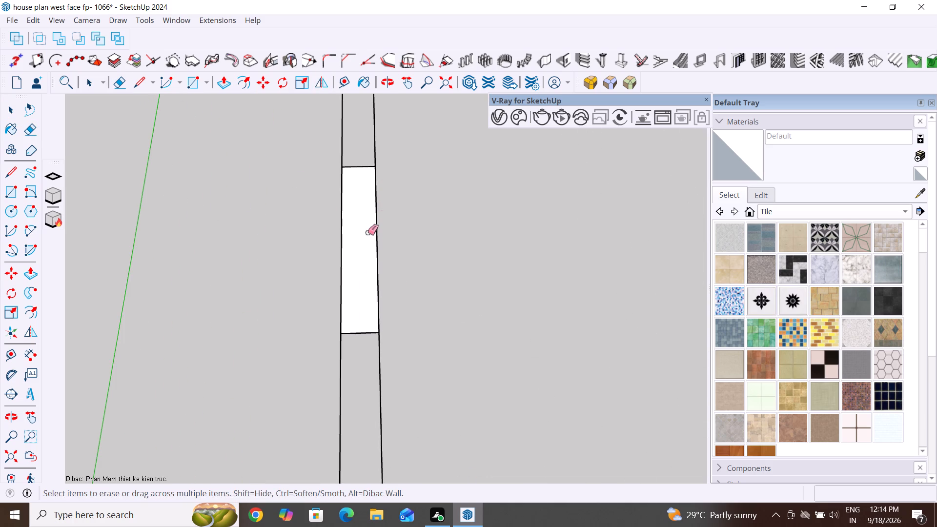
pyautogui.press('Escape')
pyautogui.press('Escape')
# Delete the faces filling the two openings in the left outer wall.
pyautogui.click(19, 109)
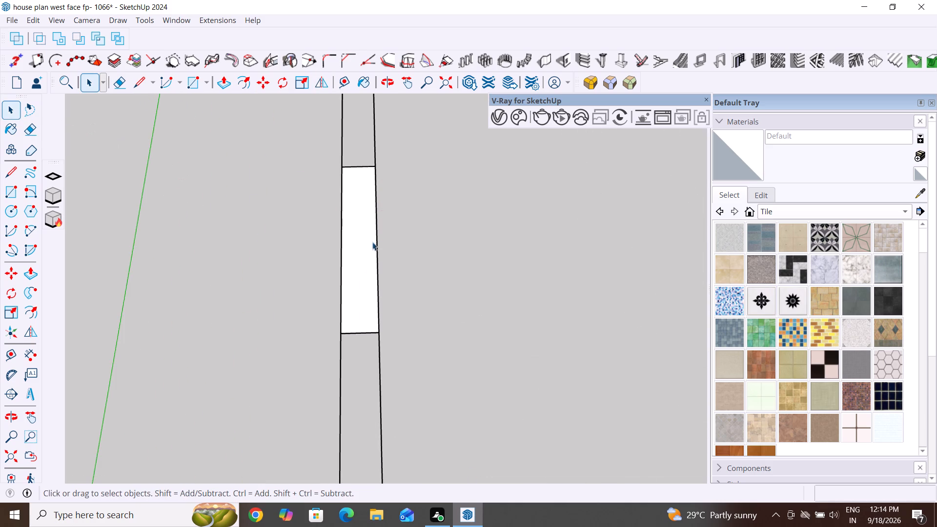
pyautogui.click(368, 240)
pyautogui.press('Delete')
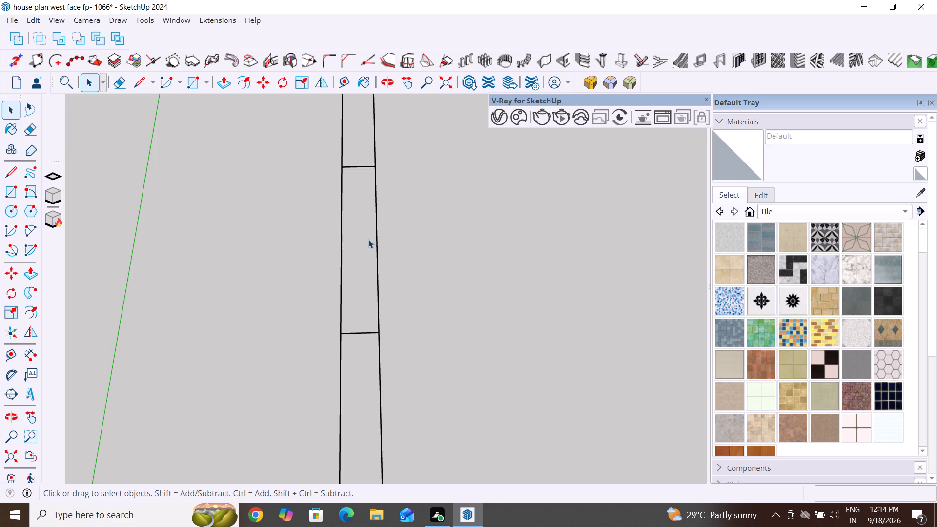
pyautogui.scroll(-16, 368, 240)
pyautogui.click(368, 378)
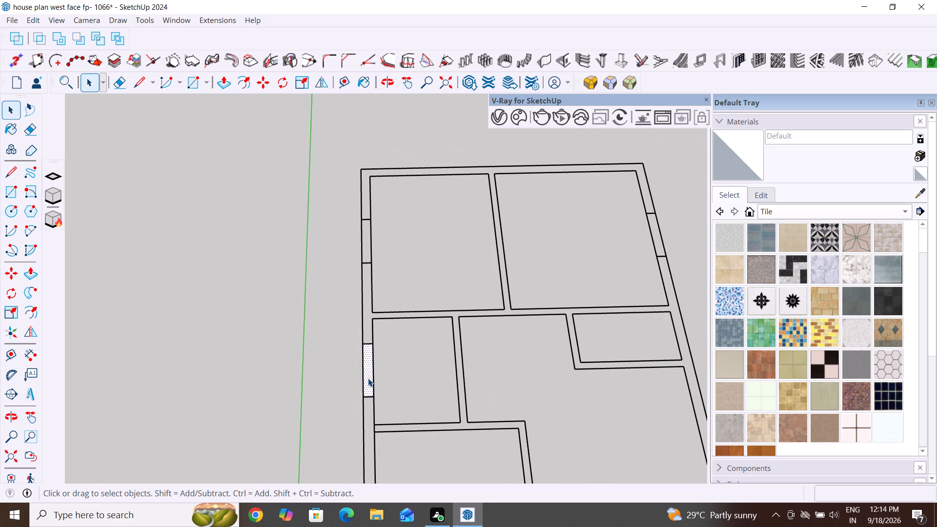
pyautogui.press('Delete')
# Draw a 9" line across the left outer wall at the midpoint of the next room down.
pyautogui.scroll(-14, 361, 370)
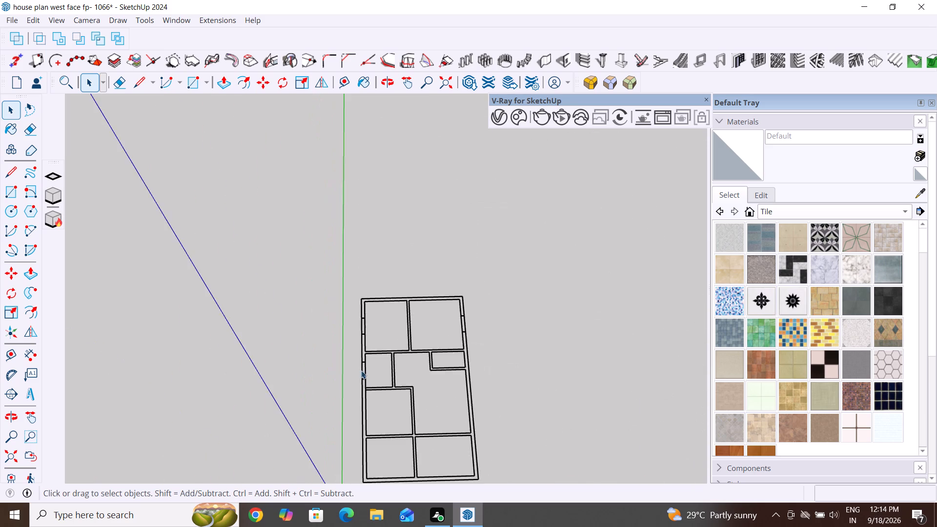
pyautogui.scroll(-2, 361, 370)
pyautogui.scroll(10, 364, 431)
pyautogui.moveTo(367, 423); pyautogui.dragTo(350, 464, button='middle')
pyautogui.scroll(6, 353, 428)
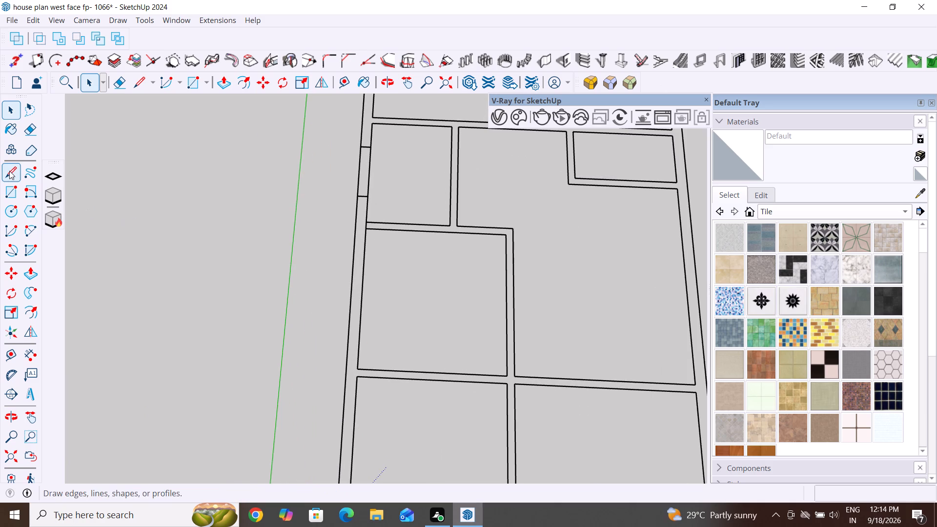
pyautogui.click(9, 171)
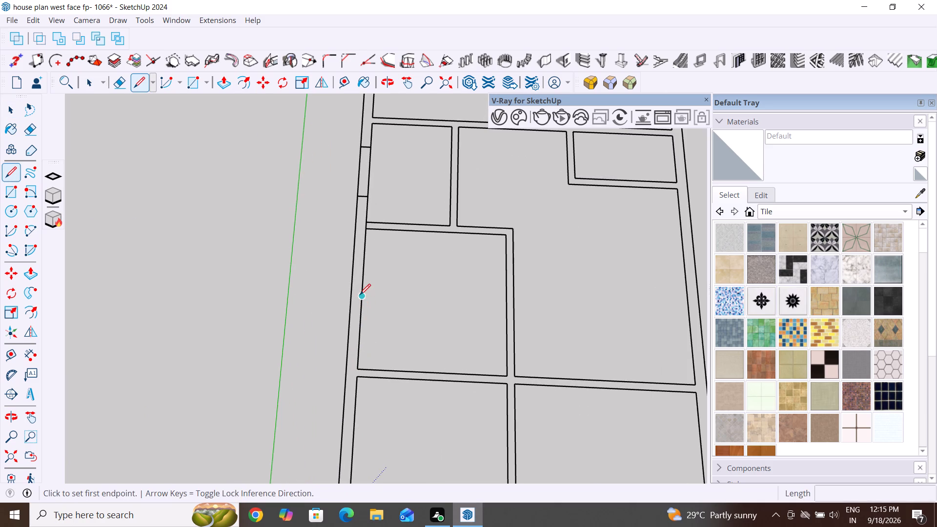
pyautogui.click(364, 298)
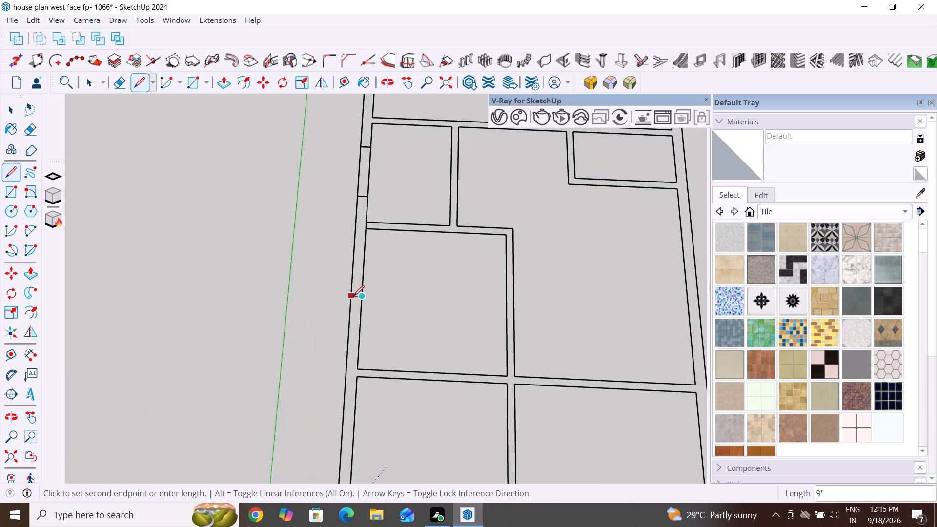
pyautogui.click(353, 296)
pyautogui.press('Escape')
pyautogui.press('Escape')
pyautogui.press('Escape')
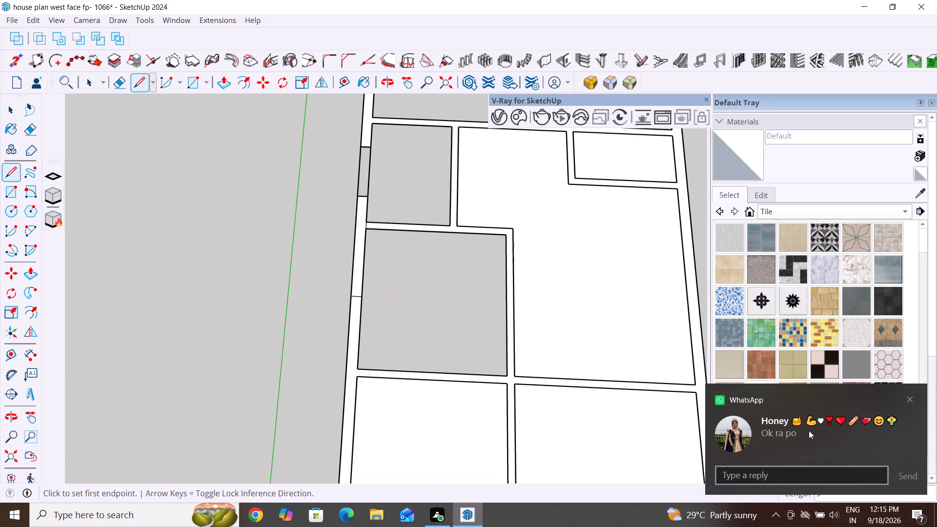
pyautogui.click(911, 397)
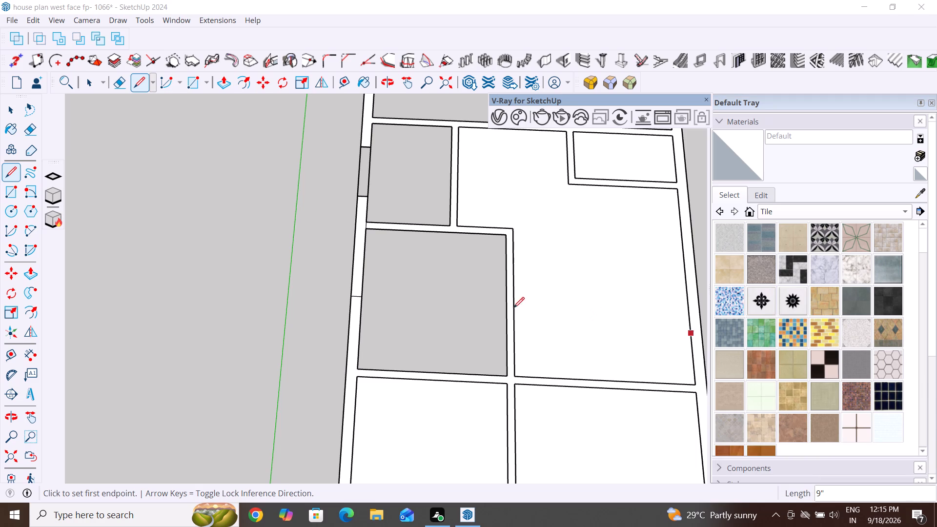
# Place guides 2' above and 2' below the new midpoint cross line in the left outer wall.
pyautogui.click(6, 101)
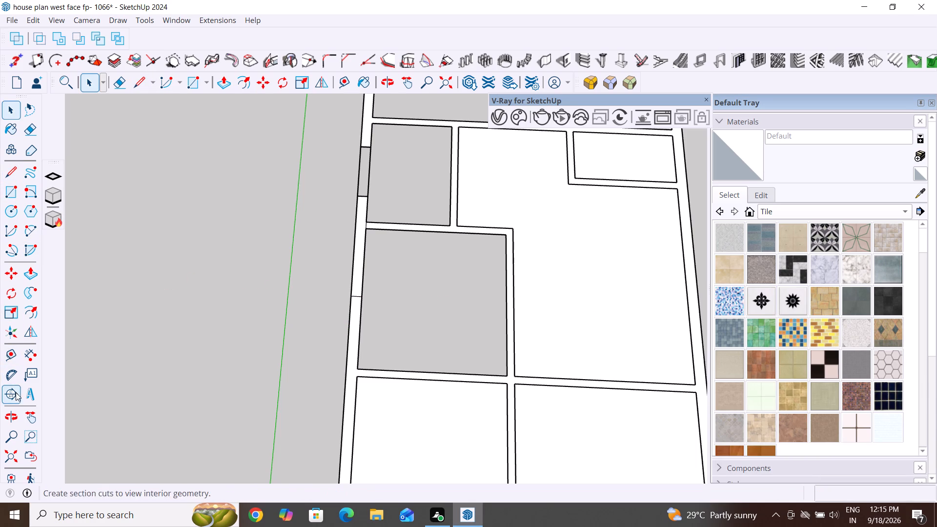
pyautogui.click(12, 354)
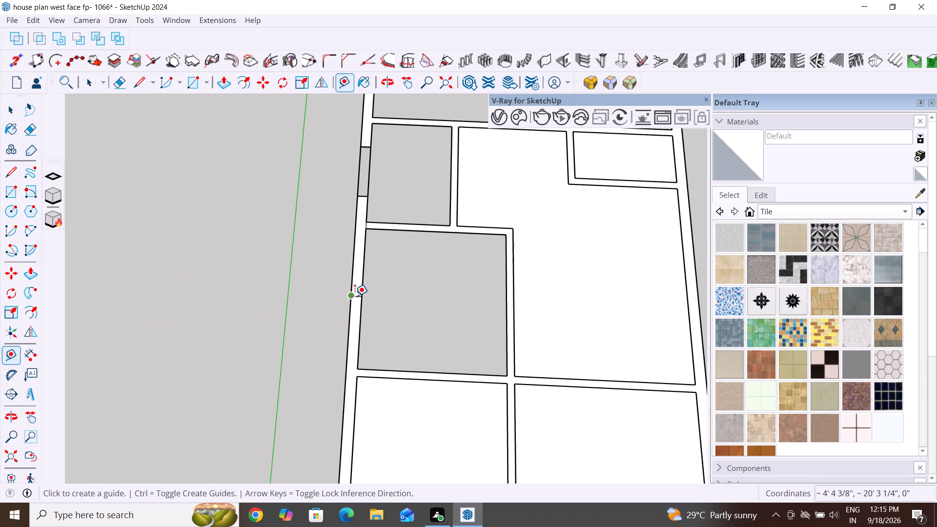
pyautogui.click(355, 296)
pyautogui.press('Escape')
pyautogui.press('Escape')
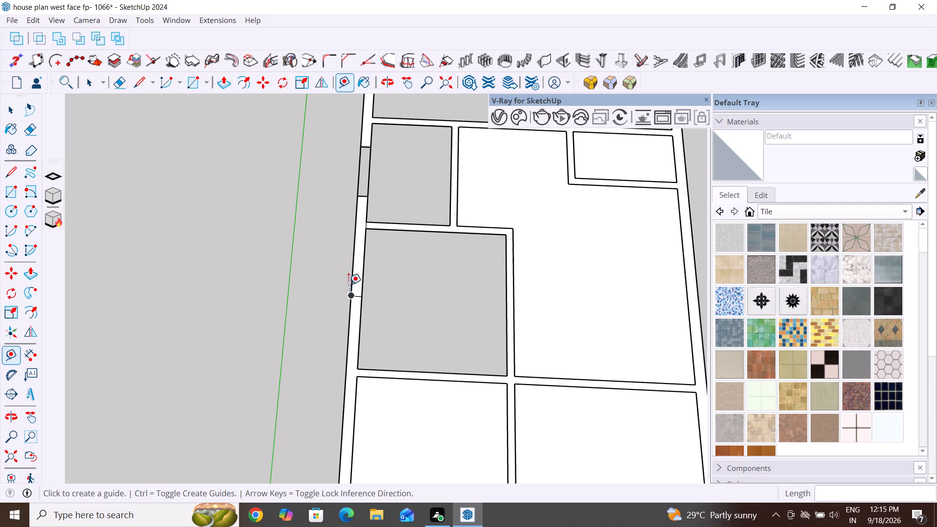
pyautogui.scroll(5, 356, 288)
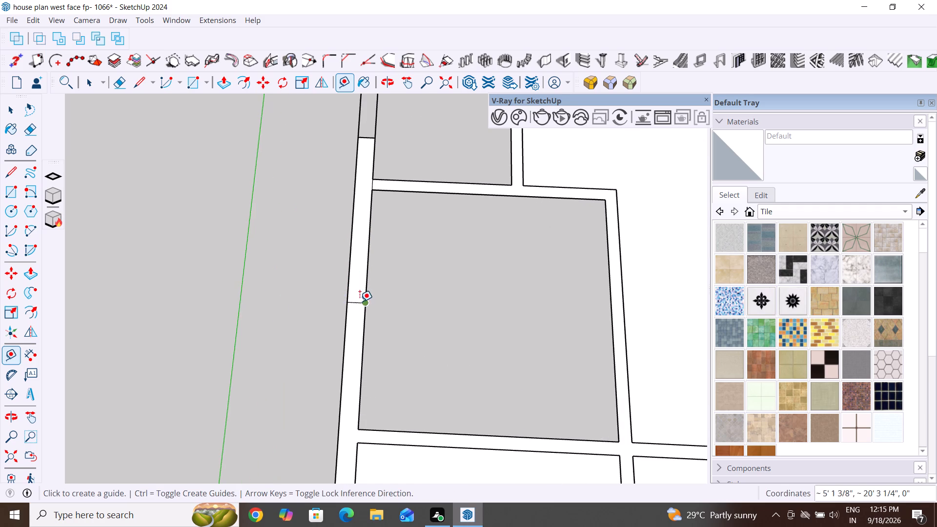
pyautogui.click(357, 300)
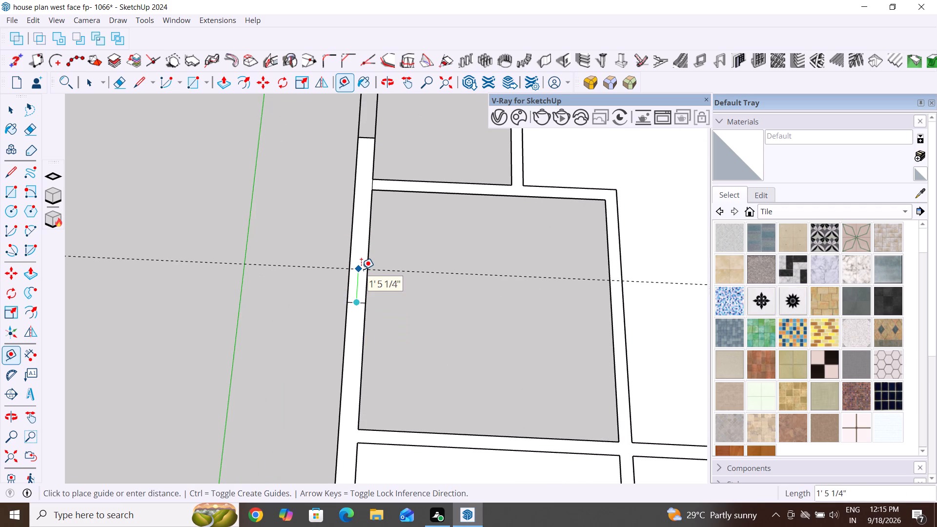
pyautogui.write("2'")
pyautogui.press('Return')
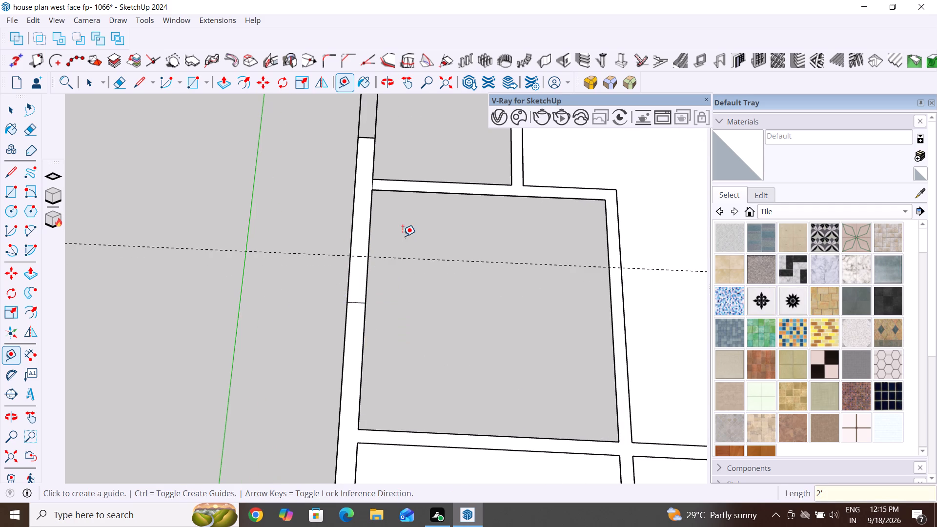
pyautogui.click(356, 304)
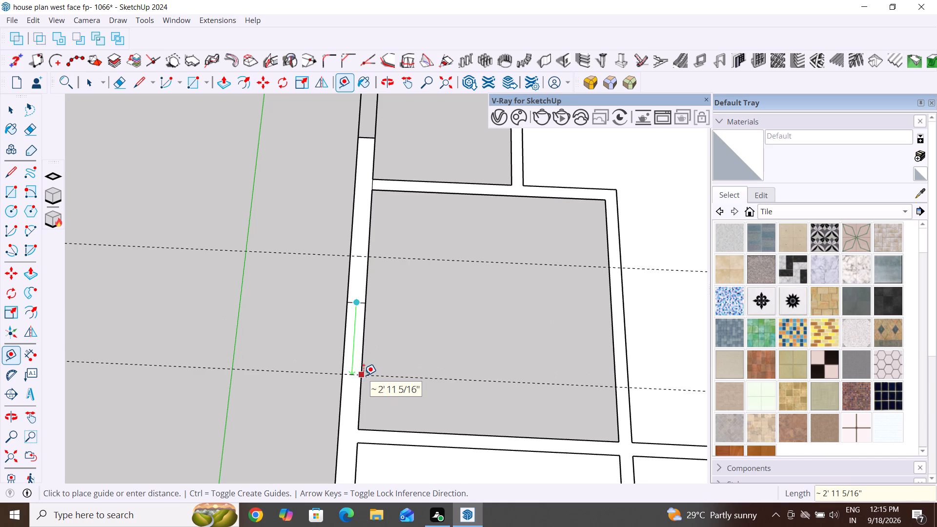
pyautogui.write("2'")
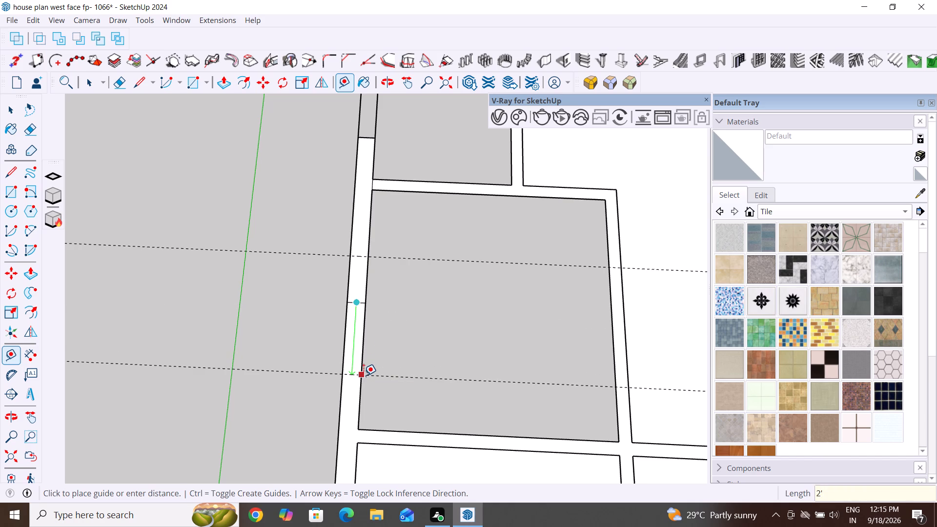
pyautogui.press('Return')
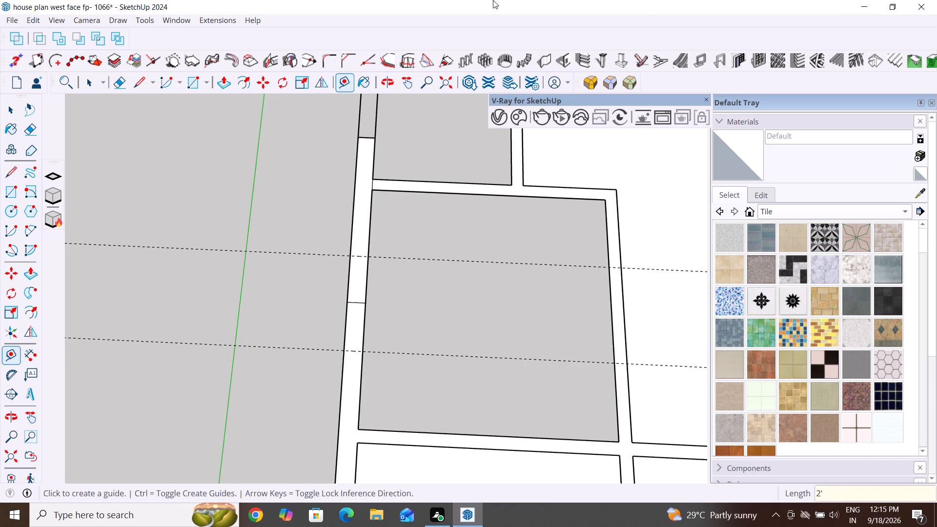
# Draw a 9" line across the left outer wall along each of the two guides.
pyautogui.click(15, 173)
pyautogui.scroll(4, 462, 302)
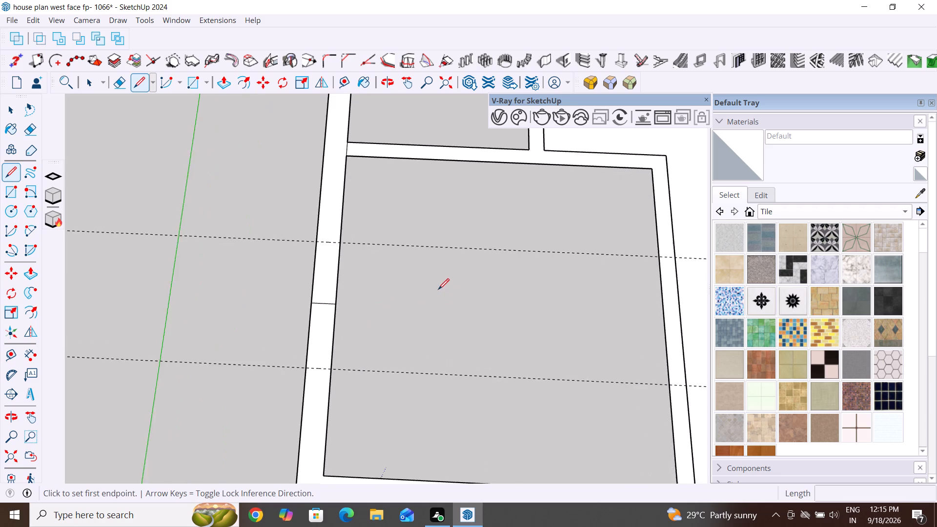
pyautogui.click(305, 237)
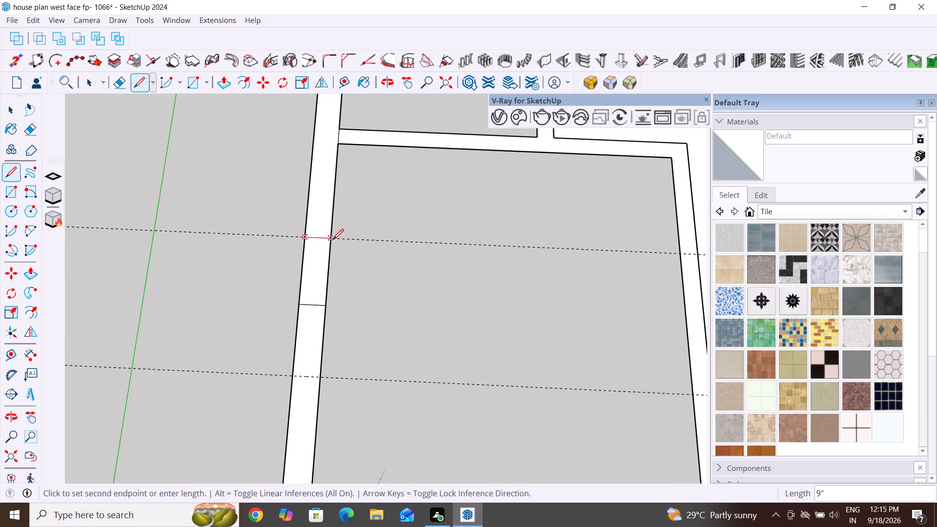
pyautogui.click(333, 240)
pyautogui.click(295, 379)
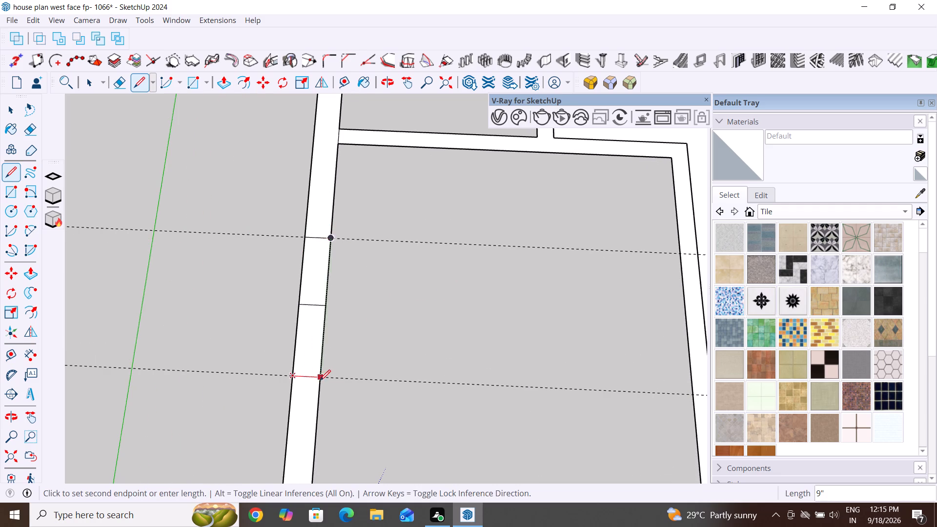
pyautogui.click(323, 381)
pyautogui.press('Escape')
pyautogui.press('Escape')
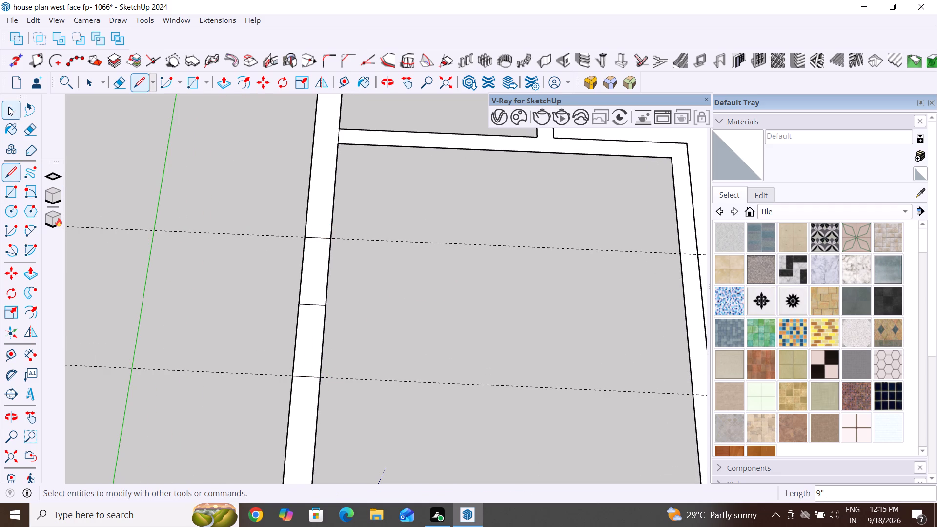
# Erase the wall edges between the two guides, plus the midpoint line, both guides and both end lines, in the left outer wall.
pyautogui.click(8, 107)
pyautogui.click(122, 83)
pyautogui.moveTo(372, 308); pyautogui.dragTo(216, 316)
pyautogui.moveTo(259, 254); pyautogui.dragTo(391, 283)
pyautogui.moveTo(355, 269); pyautogui.dragTo(293, 267)
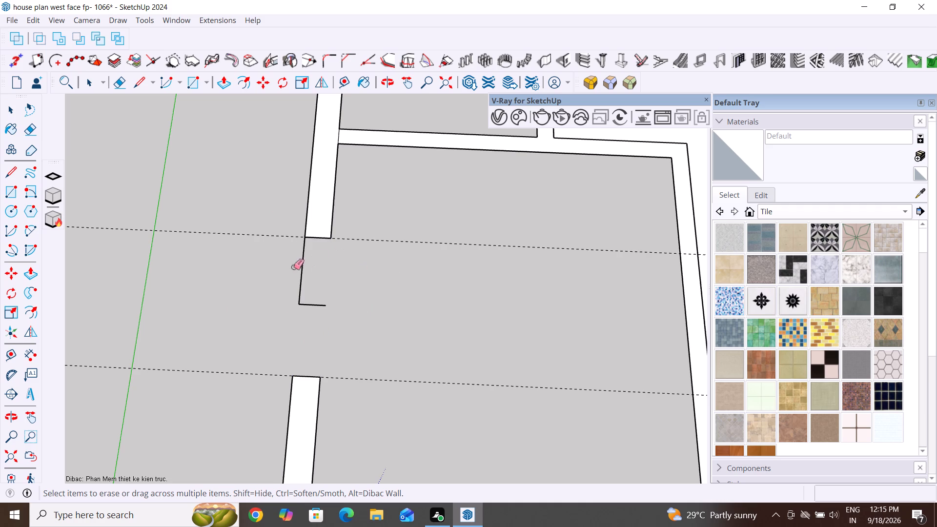
pyautogui.moveTo(293, 267); pyautogui.dragTo(268, 268)
pyautogui.moveTo(438, 199); pyautogui.dragTo(378, 425)
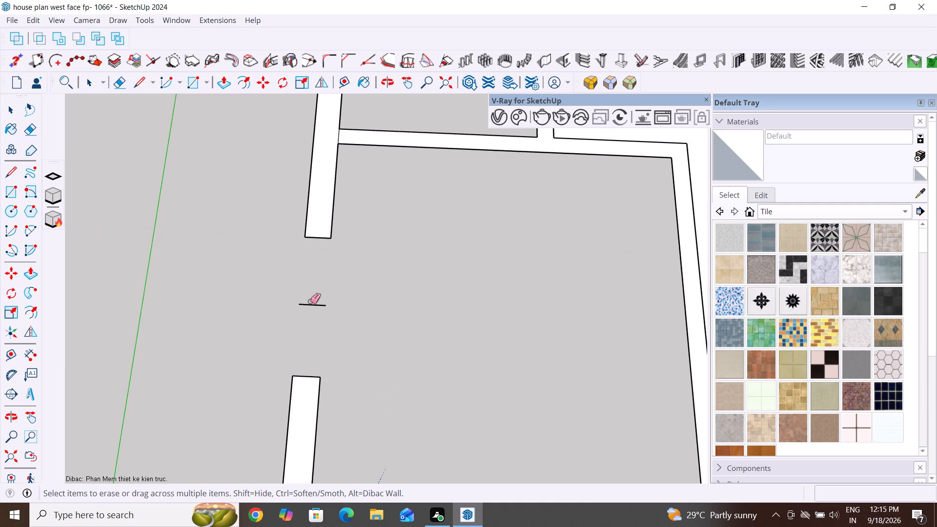
pyautogui.moveTo(310, 301); pyautogui.dragTo(316, 345)
pyautogui.moveTo(318, 227); pyautogui.dragTo(312, 349)
pyautogui.moveTo(312, 349); pyautogui.dragTo(300, 401)
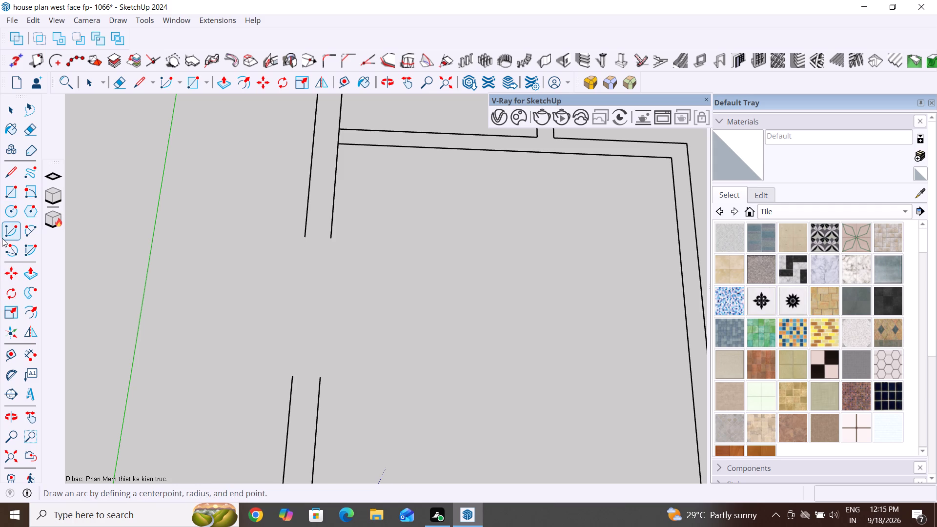
# Draw a 9" by 4' rectangle filling the gap between the two broken ends of the left outer wall.
pyautogui.click(11, 193)
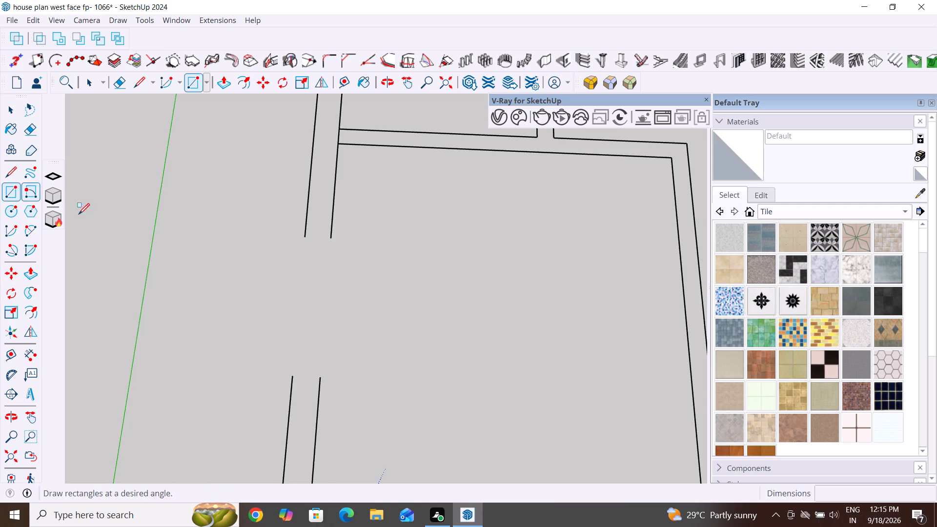
pyautogui.click(305, 233)
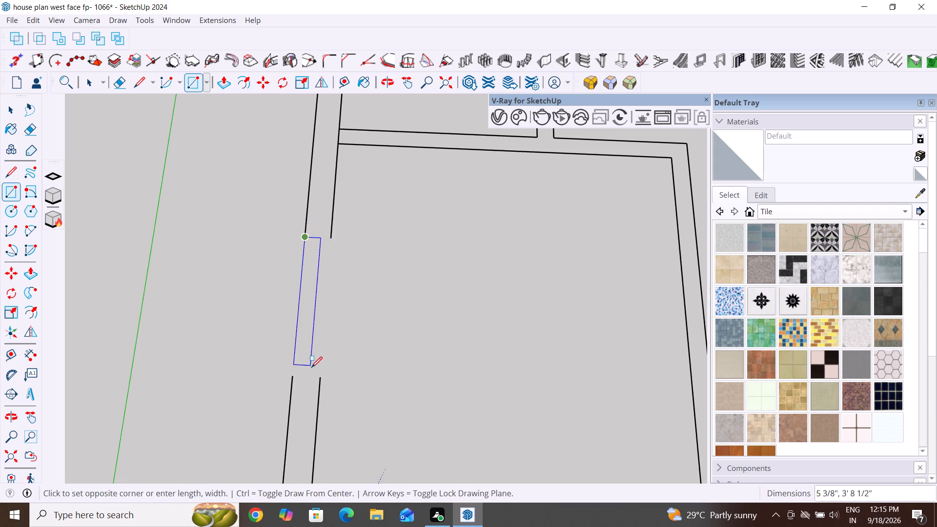
pyautogui.click(320, 380)
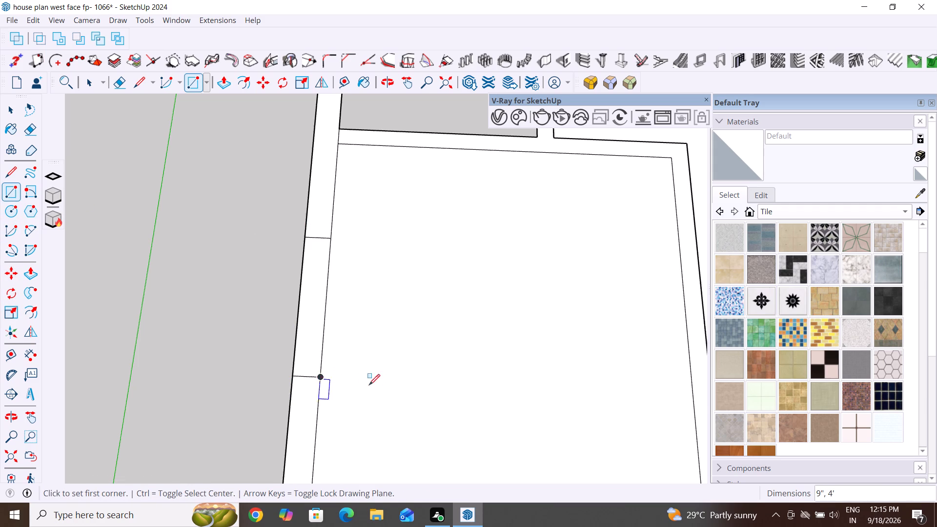
pyautogui.press('Escape')
pyautogui.press('Escape')
# Draw a 9" line across the left outer wall at the midpoint of the bottom-left room's side.
pyautogui.scroll(-11, 351, 407)
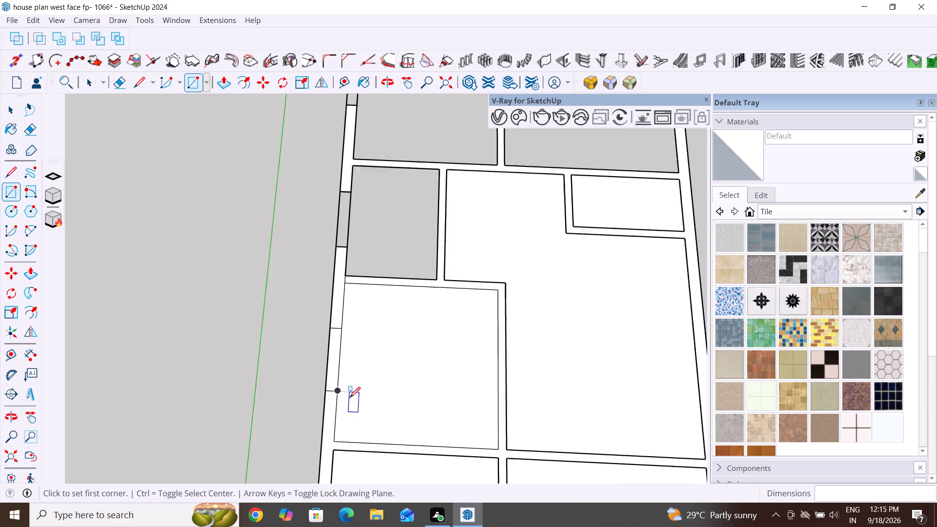
pyautogui.scroll(-17, 349, 398)
pyautogui.scroll(8, 355, 430)
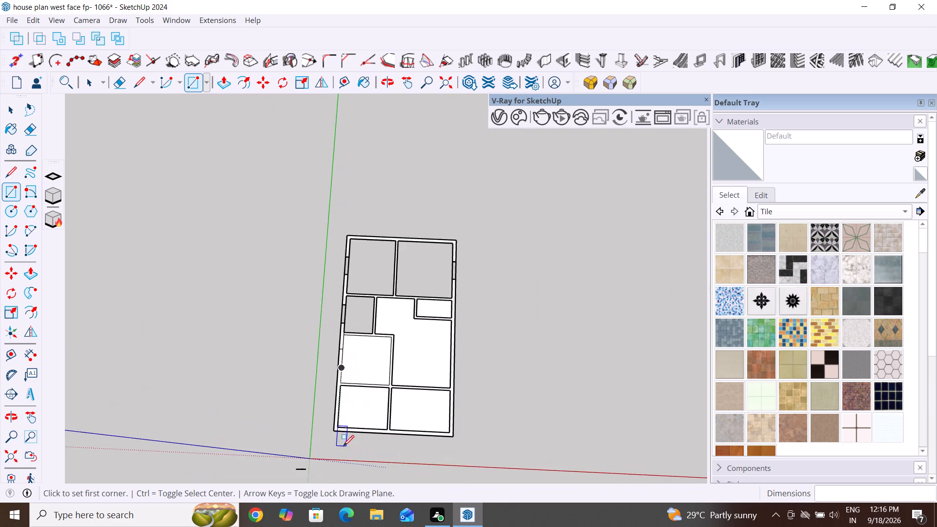
pyautogui.scroll(8, 343, 446)
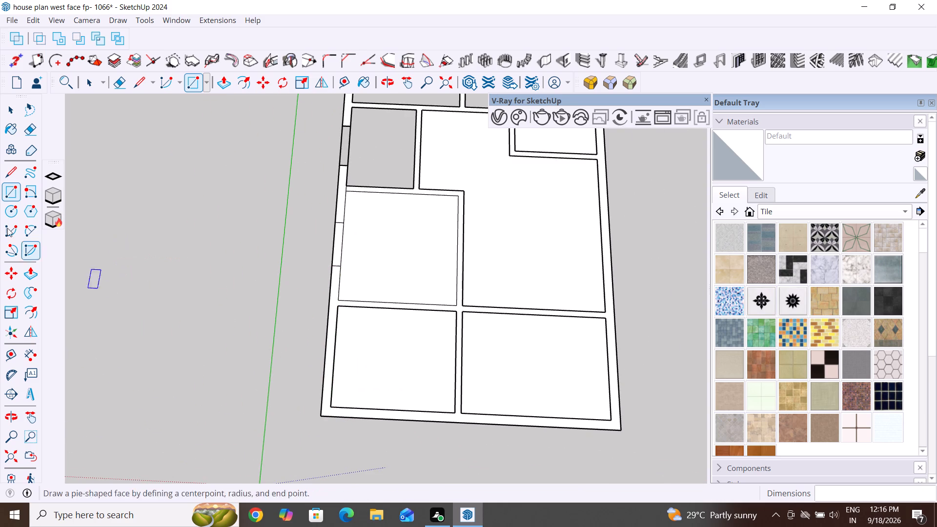
pyautogui.click(16, 107)
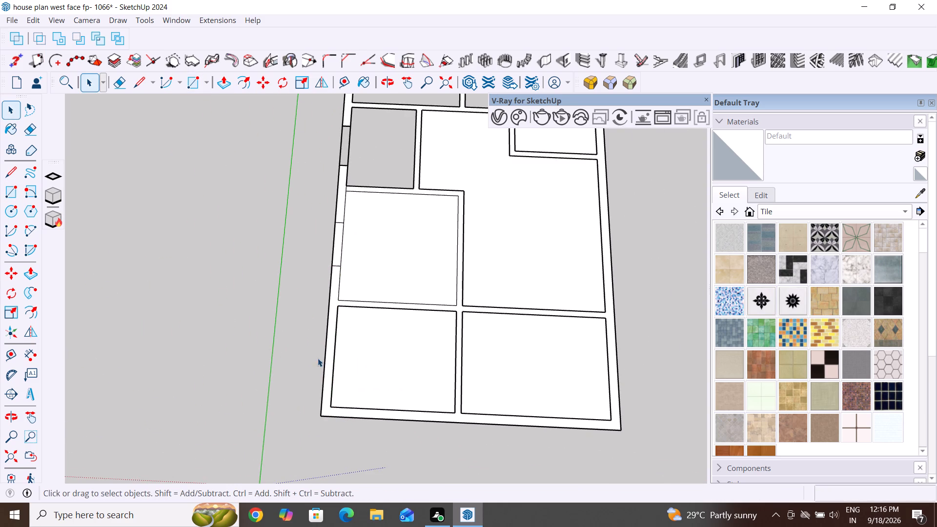
pyautogui.click(12, 178)
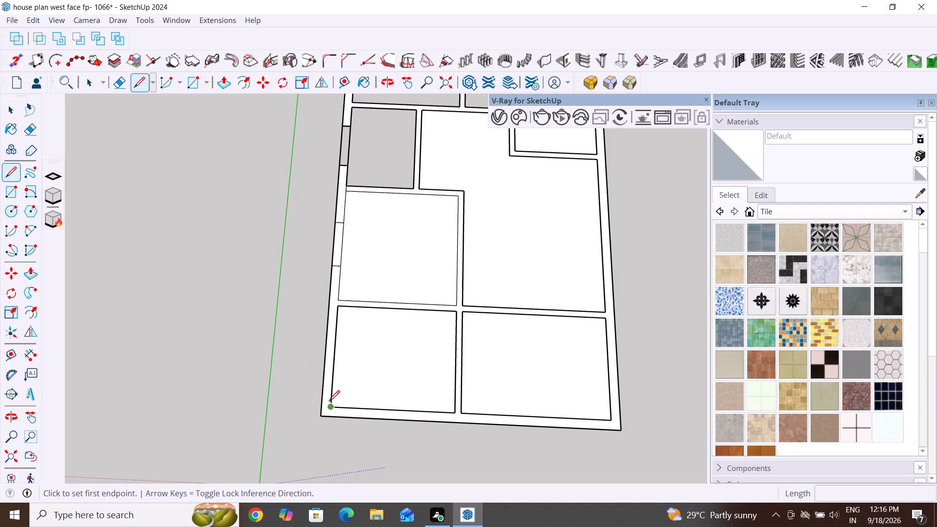
pyautogui.click(332, 357)
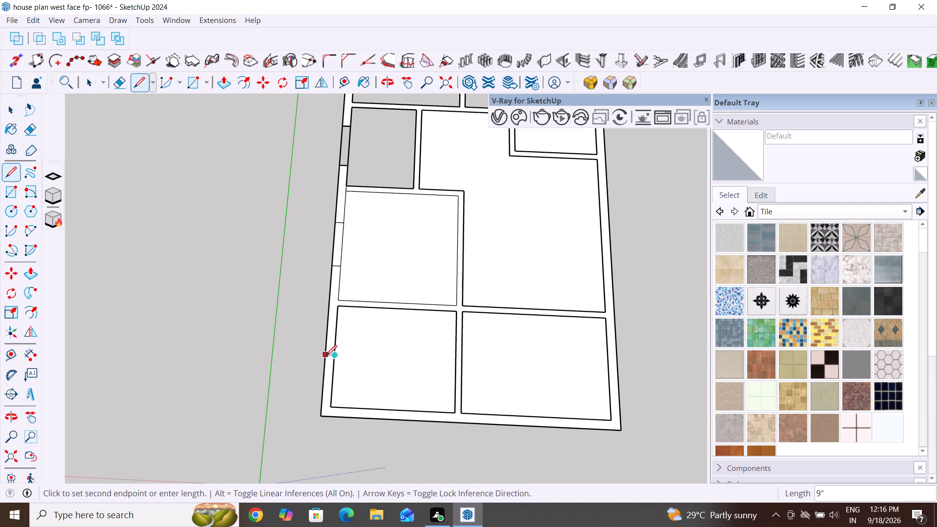
pyautogui.click(326, 356)
pyautogui.click(11, 111)
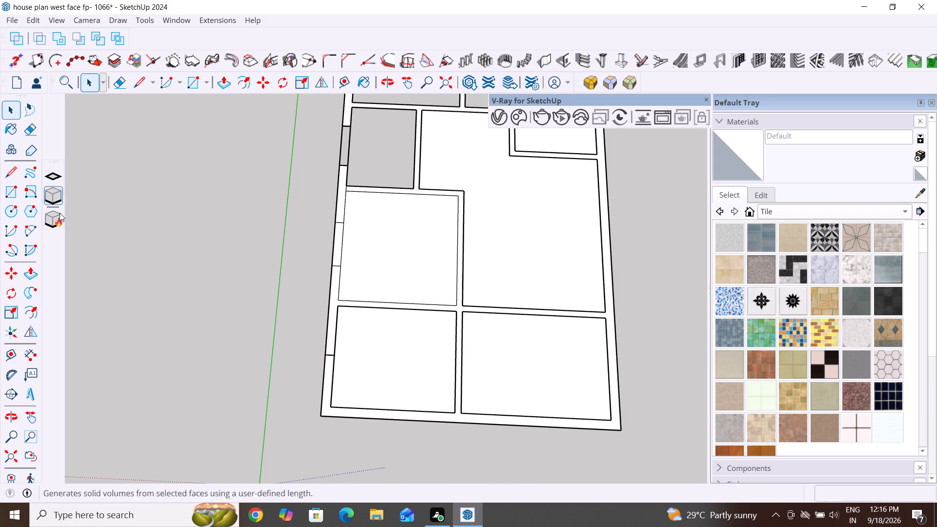
# Place guides 2' above and 2' below the midpoint cross line in the bottom-left room's outer wall.
pyautogui.scroll(5, 143, 321)
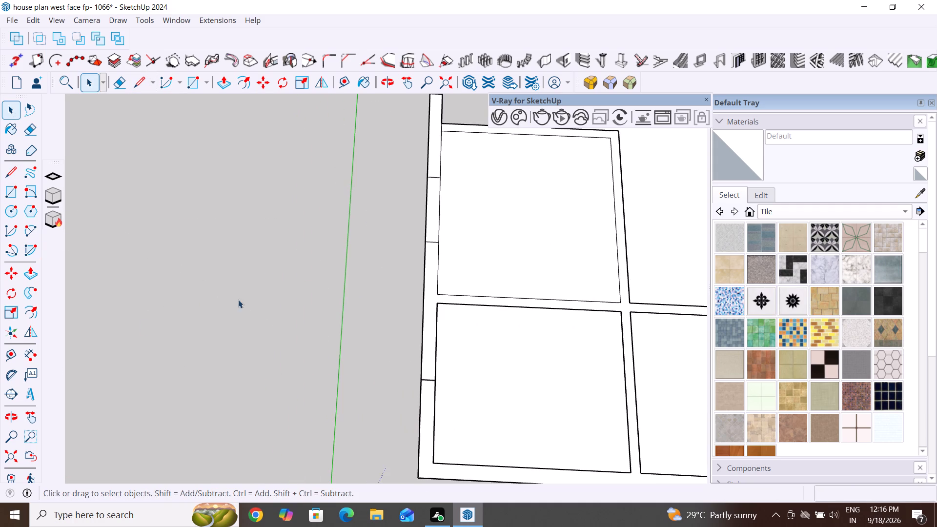
pyautogui.scroll(-10, 304, 289)
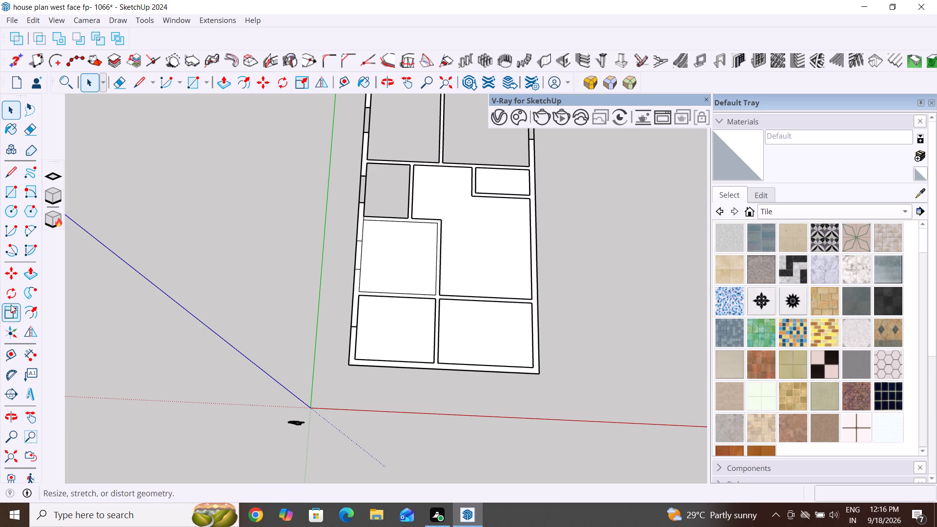
pyautogui.click(13, 359)
pyautogui.scroll(4, 360, 369)
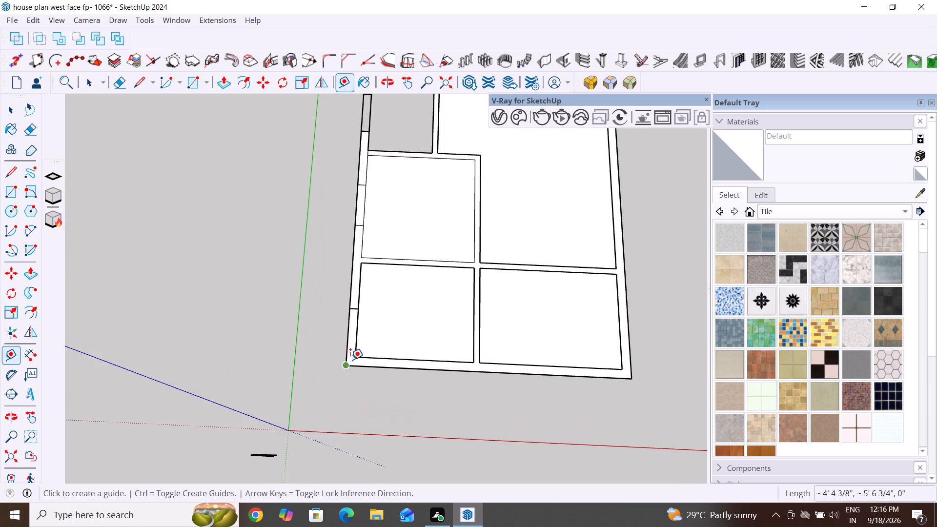
pyautogui.scroll(5, 368, 338)
pyautogui.scroll(5, 346, 279)
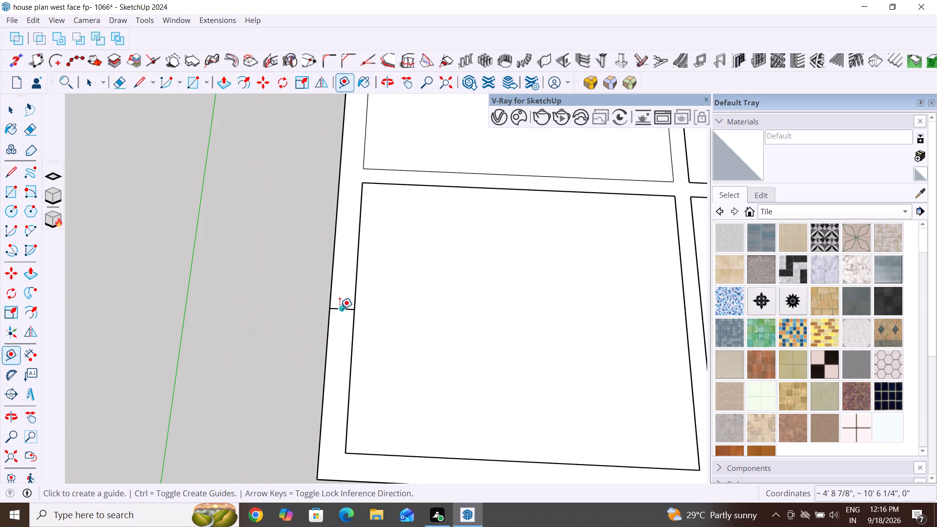
pyautogui.click(340, 309)
pyautogui.write("2'")
pyautogui.press('Return')
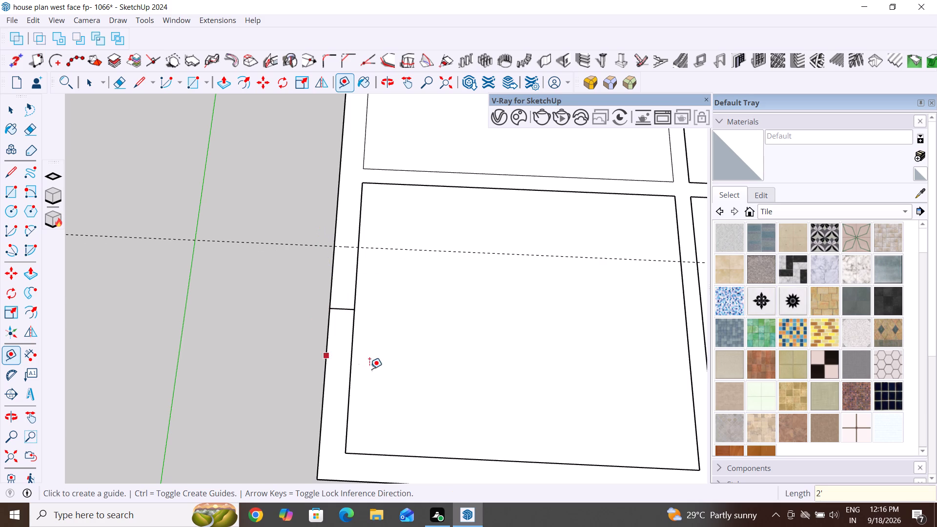
pyautogui.click(338, 308)
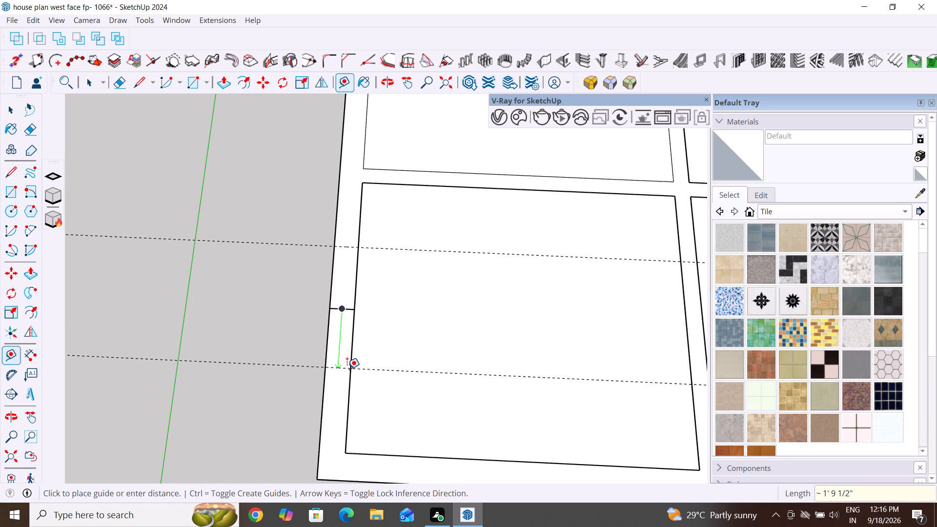
pyautogui.write("2'")
pyautogui.press('Return')
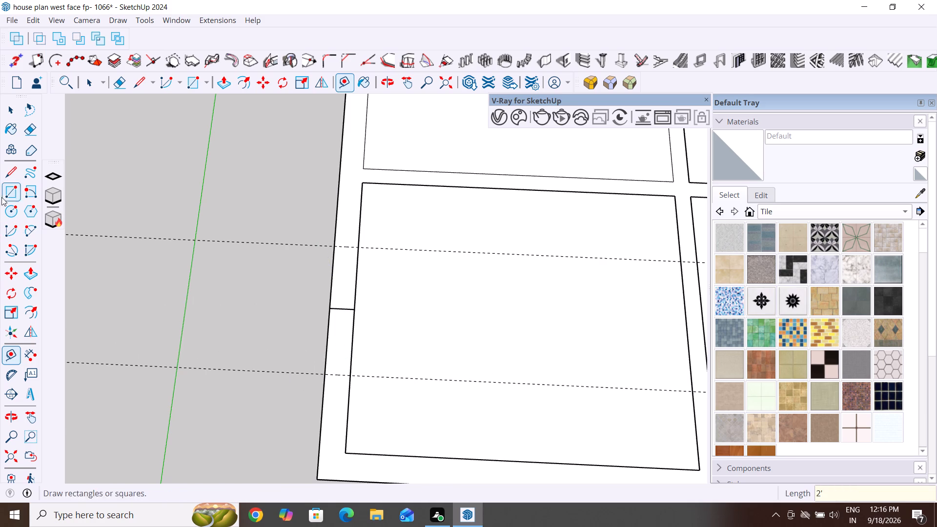
pyautogui.click(10, 112)
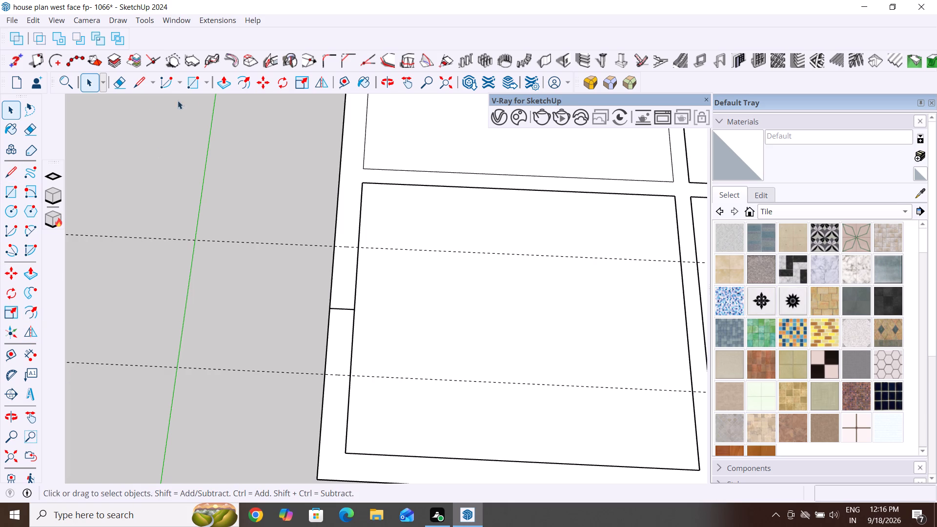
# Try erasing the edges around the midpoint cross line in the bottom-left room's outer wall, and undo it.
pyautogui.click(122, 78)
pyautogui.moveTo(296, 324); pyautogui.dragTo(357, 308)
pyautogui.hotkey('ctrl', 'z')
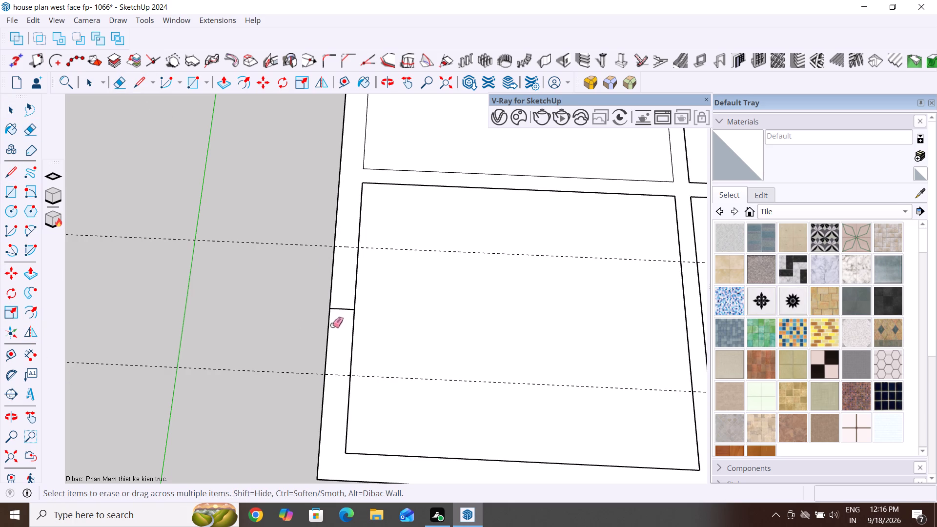
# Draw a 9" line across the bottom-left room's outer wall along each of the two guides.
pyautogui.click(14, 170)
pyautogui.click(332, 247)
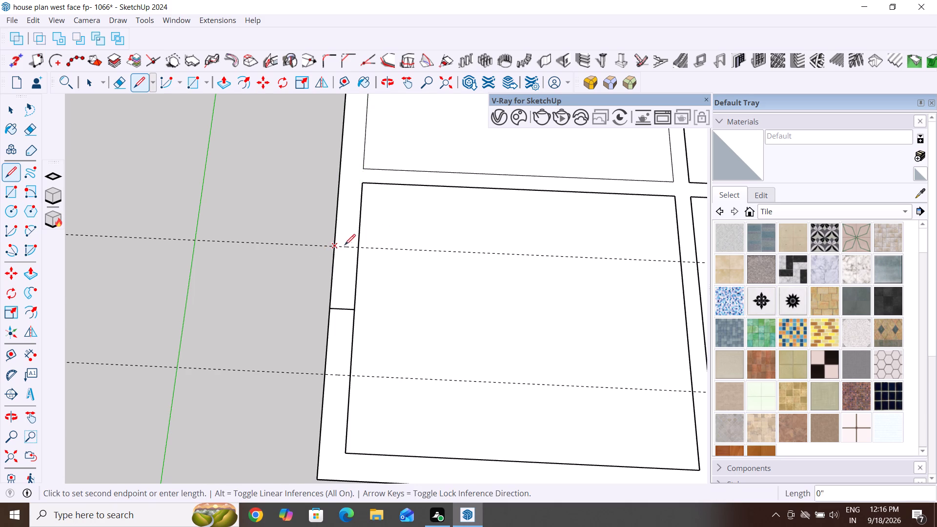
pyautogui.click(362, 246)
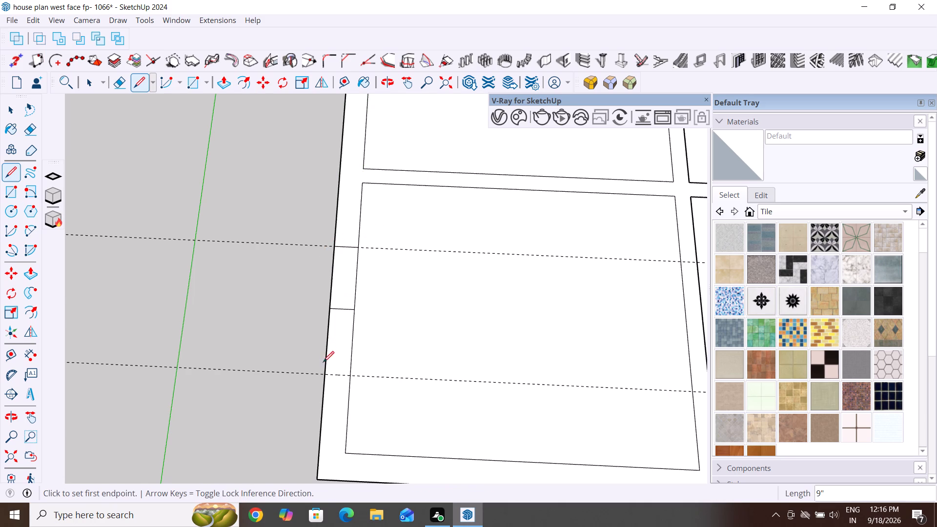
pyautogui.click(324, 375)
pyautogui.click(350, 377)
pyautogui.press('Escape')
pyautogui.press('Escape')
pyautogui.press('Escape')
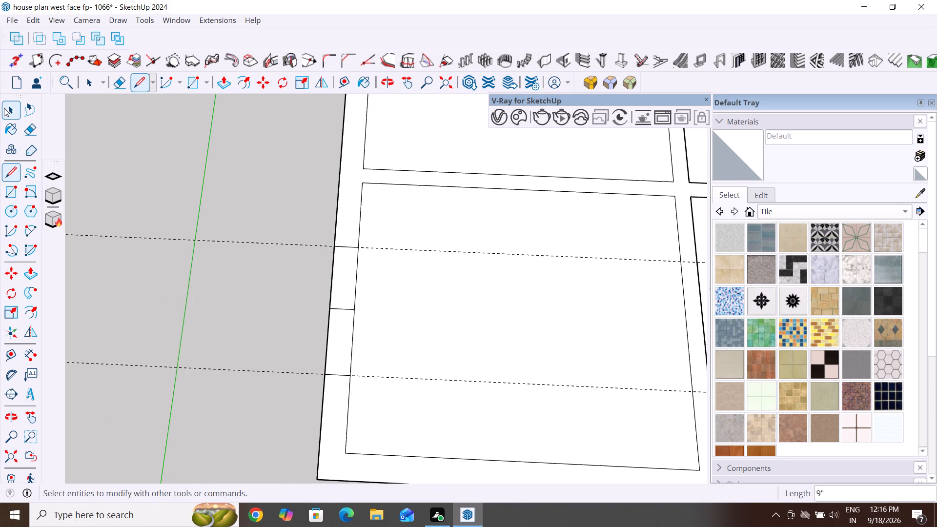
# Delete the face filling the bottom-left room.
pyautogui.click(13, 107)
pyautogui.click(555, 318)
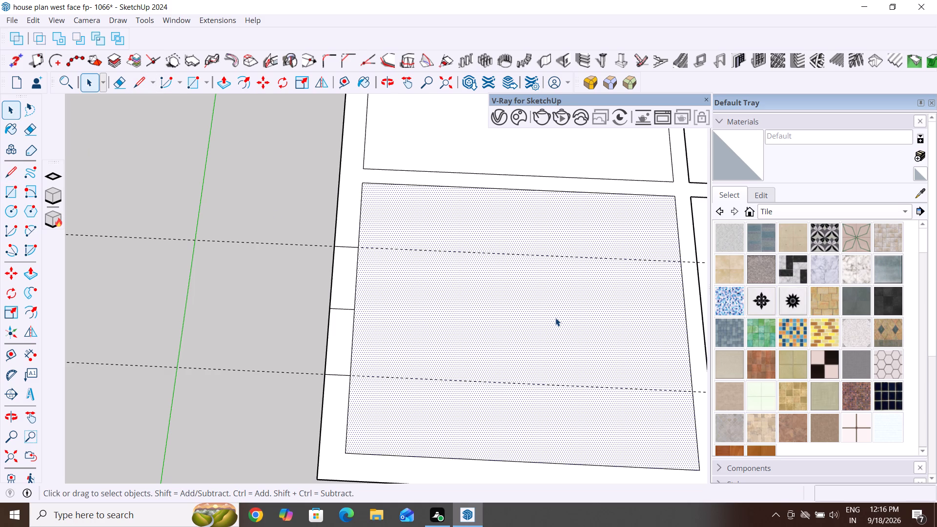
pyautogui.press('Delete')
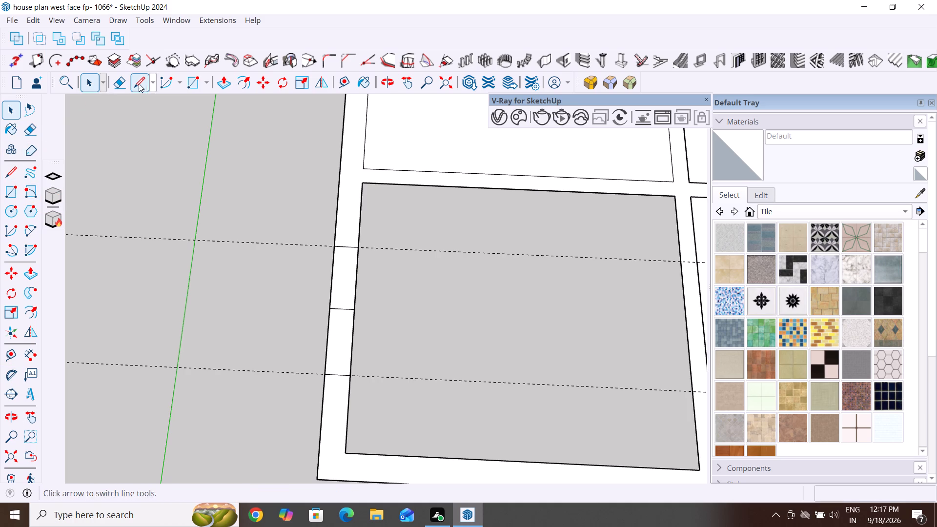
# Erase the wall edges and the midpoint line between the two guide-aligned cross lines in the bottom-left room's outer wall.
pyautogui.click(122, 80)
pyautogui.moveTo(377, 328); pyautogui.dragTo(276, 303)
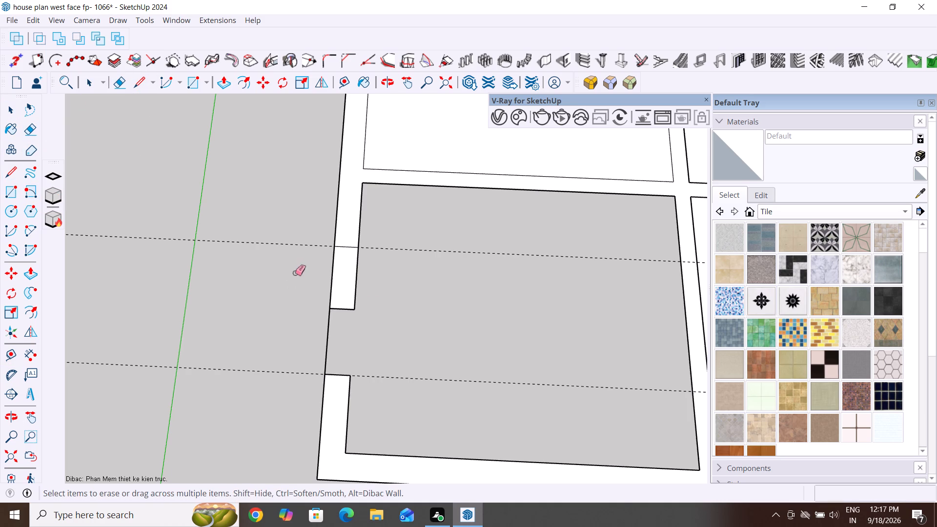
pyautogui.moveTo(296, 271); pyautogui.dragTo(430, 276)
pyautogui.moveTo(364, 270); pyautogui.dragTo(295, 270)
pyautogui.moveTo(363, 318); pyautogui.dragTo(288, 325)
pyautogui.moveTo(332, 298); pyautogui.dragTo(340, 336)
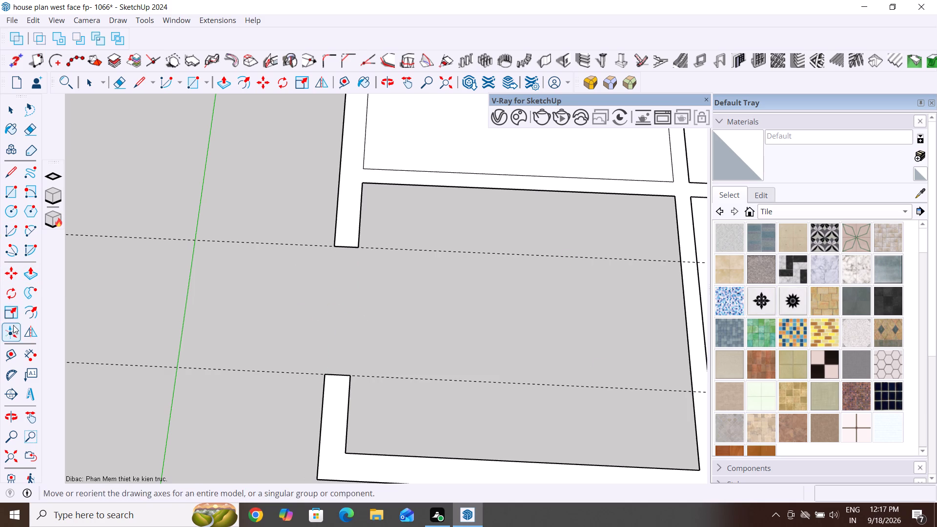
# Draw a 4' by 9" rectangle filling the gap in the bottom-left room's outer wall.
pyautogui.click(12, 192)
pyautogui.click(332, 249)
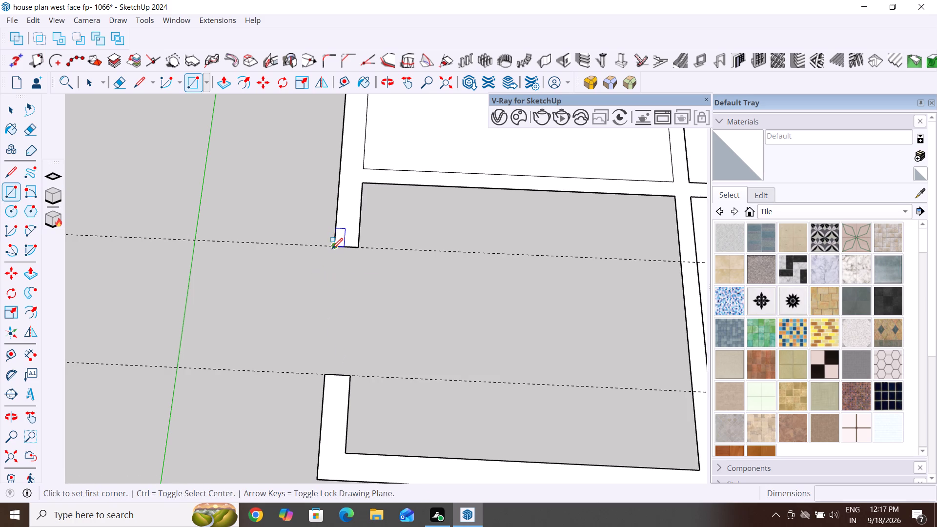
pyautogui.click(350, 376)
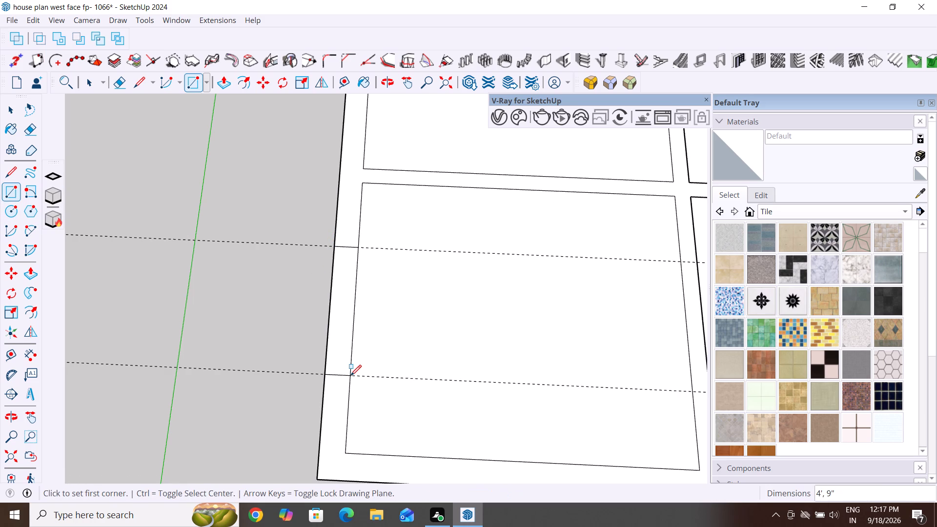
pyautogui.press('Escape')
pyautogui.press('Escape')
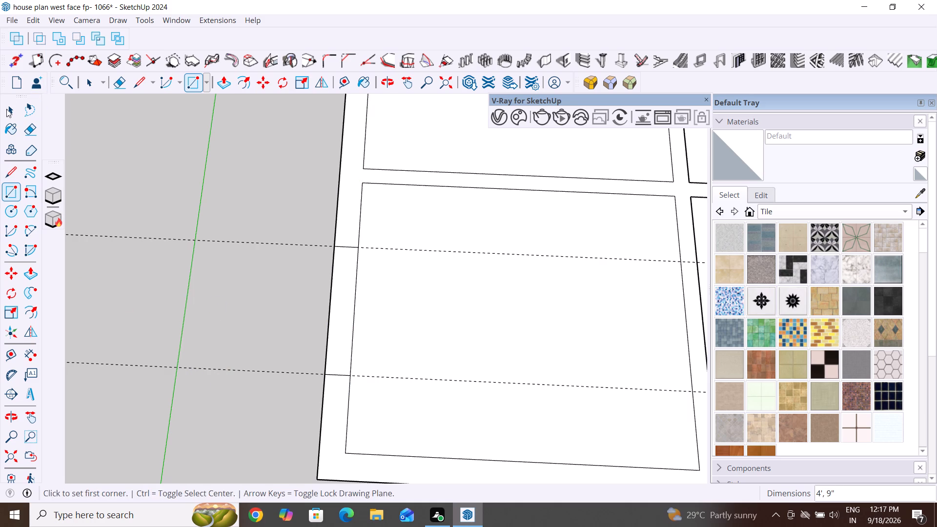
# Delete the faces filling the bottom-left room, its surrounding walls and the 4' opening in its left outer wall.
pyautogui.click(14, 116)
pyautogui.click(624, 348)
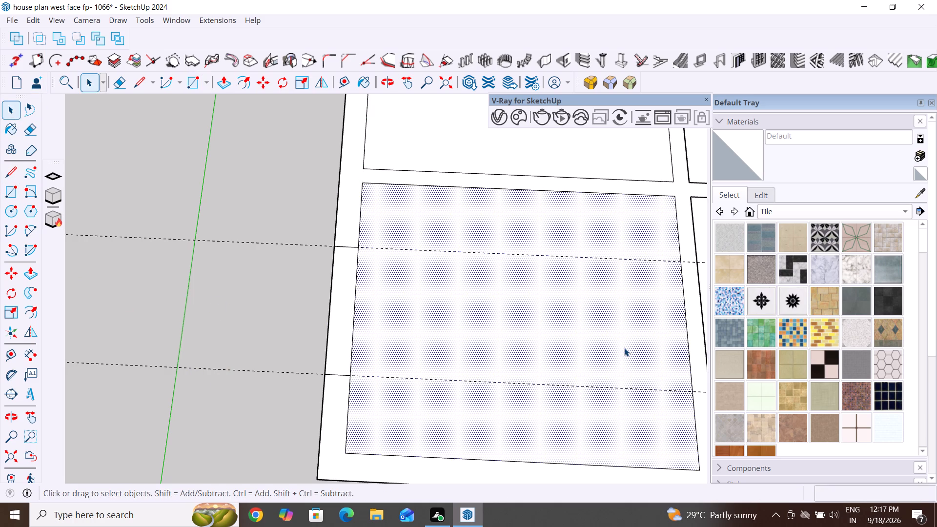
pyautogui.press('Delete')
pyautogui.click(346, 398)
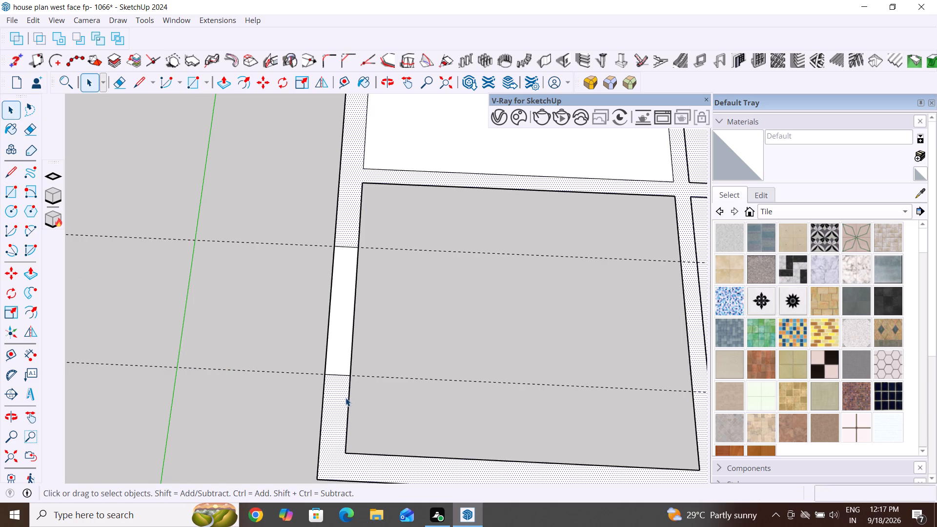
pyautogui.press('Delete')
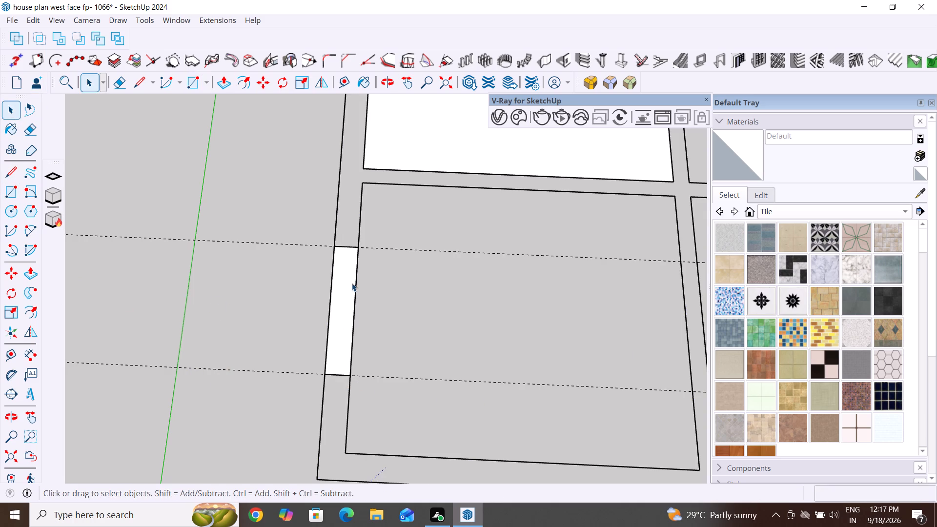
pyautogui.click(352, 283)
pyautogui.press('Delete')
# Delete the two guides crossing the bottom-left room.
pyautogui.scroll(-10, 417, 398)
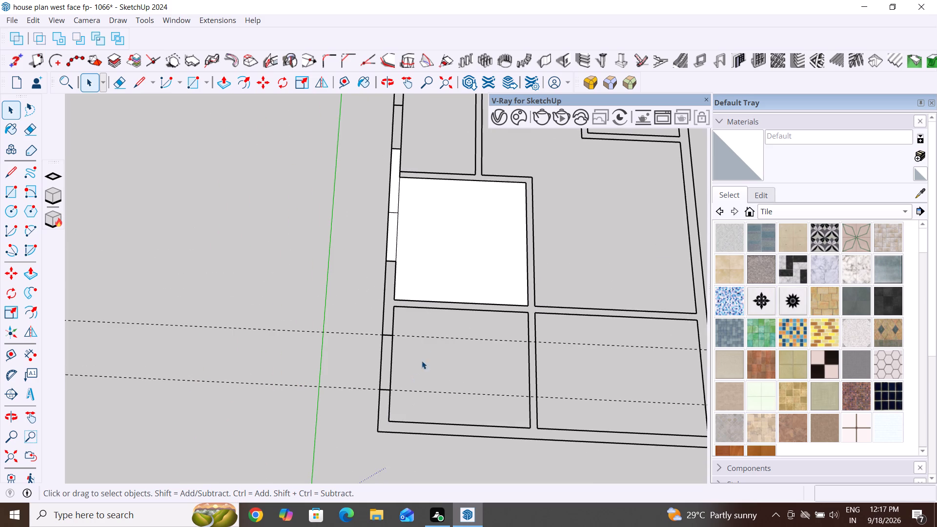
pyautogui.press('Escape')
pyautogui.press('Escape')
pyautogui.moveTo(486, 322); pyautogui.dragTo(432, 418)
pyautogui.press('Delete')
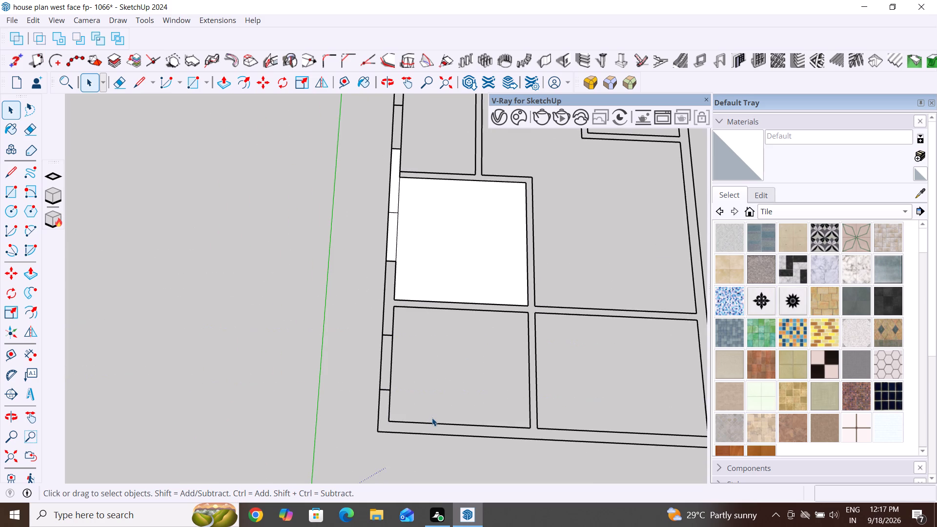
pyautogui.press('Escape')
pyautogui.press('Escape')
# Draw a 9" line across the bottom-left room's bottom outer wall at the midpoint of its inner edge.
pyautogui.click(10, 171)
pyautogui.scroll(-11, 333, 238)
pyautogui.scroll(10, 394, 365)
pyautogui.scroll(7, 323, 279)
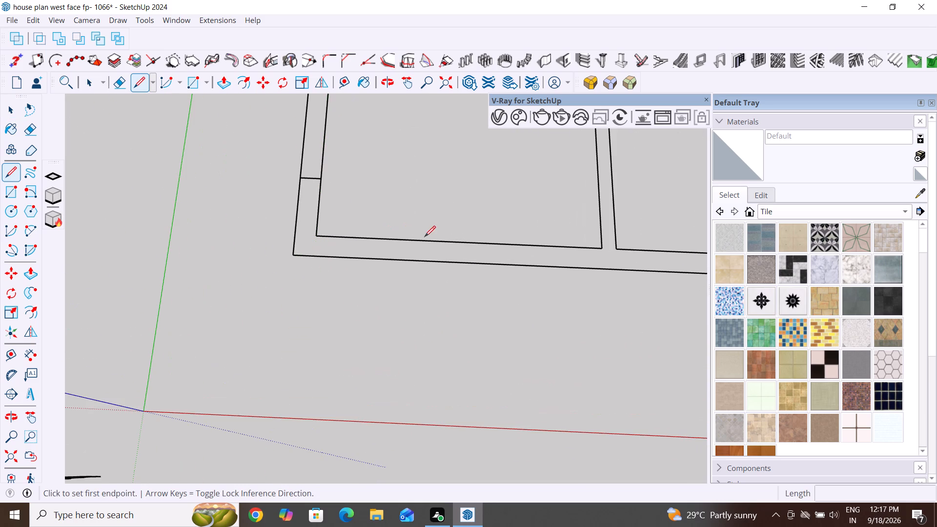
pyautogui.click(459, 241)
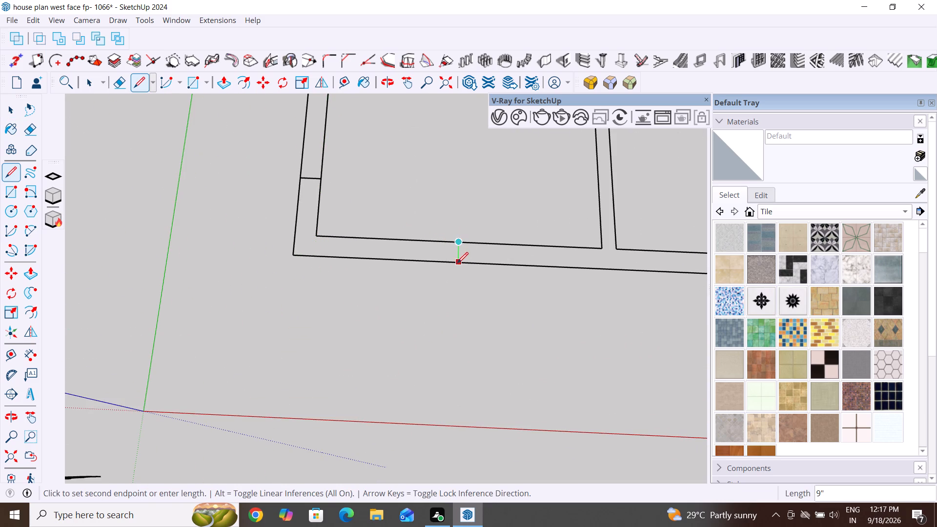
pyautogui.click(457, 263)
pyautogui.press('Escape')
pyautogui.press('Escape')
pyautogui.click(12, 113)
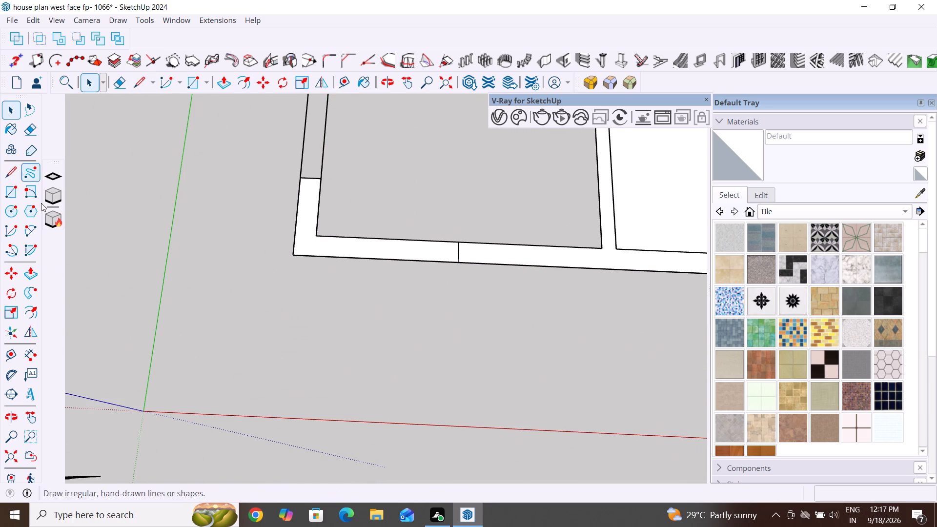
# Place guides 2' to either side of the midpoint line in the bottom-left room's bottom outer wall.
pyautogui.click(13, 354)
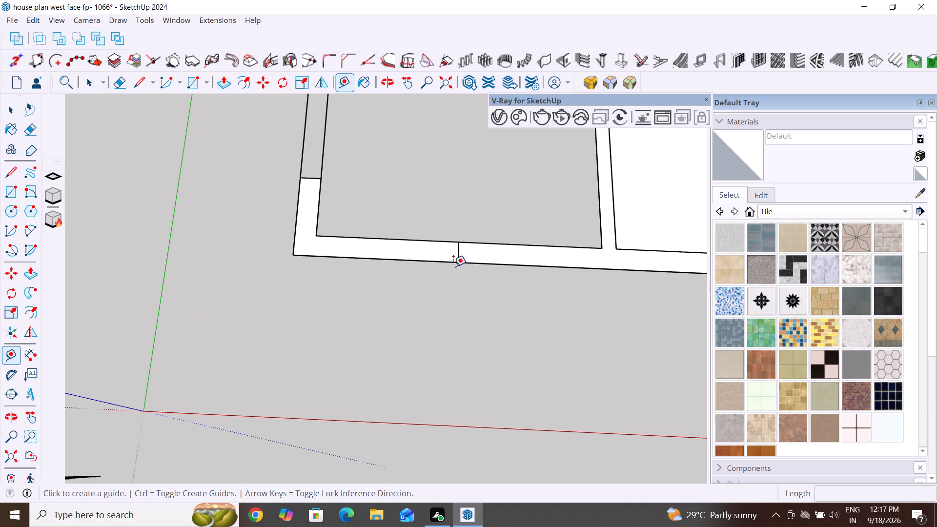
pyautogui.click(456, 252)
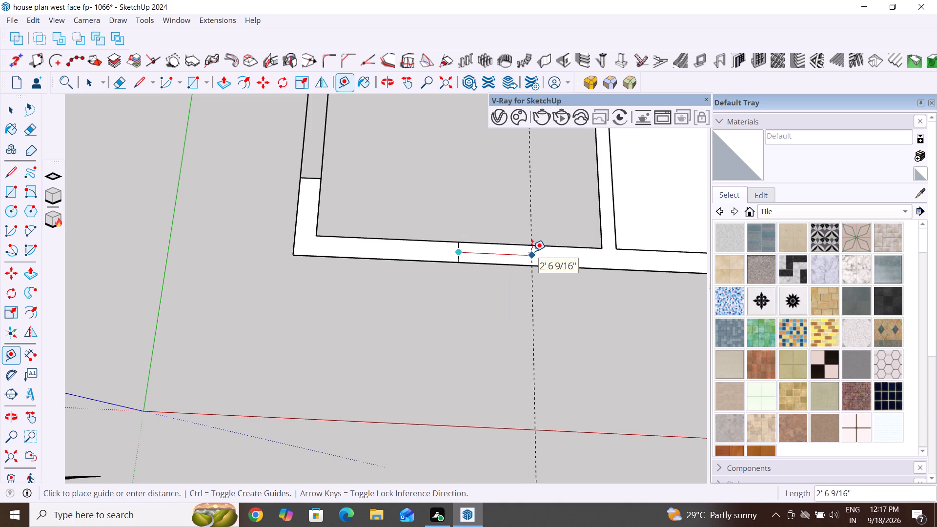
pyautogui.write("2'")
pyautogui.press('Return')
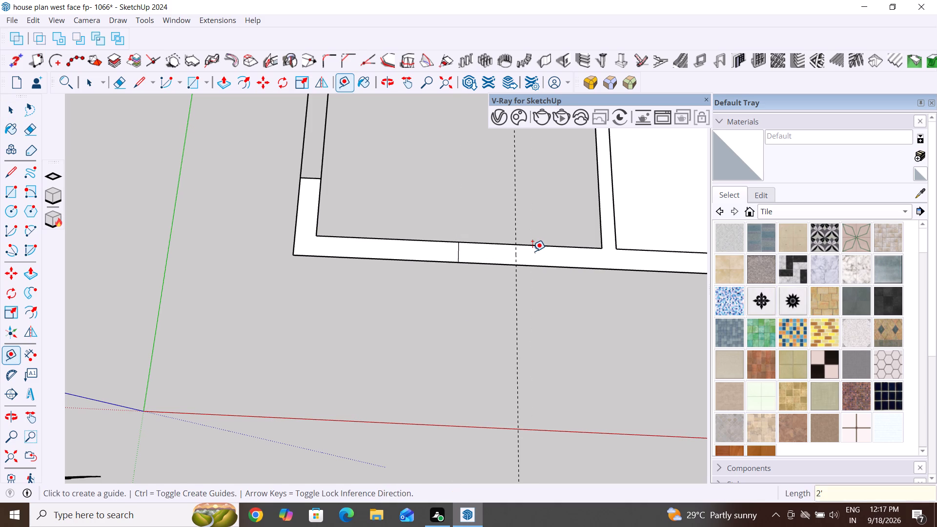
pyautogui.click(456, 250)
pyautogui.write("2'")
pyautogui.press('Return')
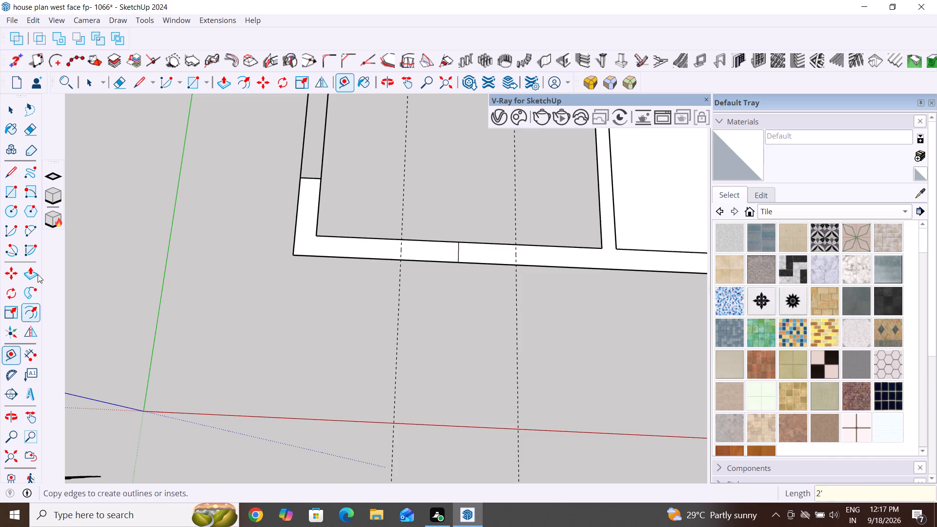
# Draw a 9" line across the bottom-left room's bottom outer wall along each of the two guides.
pyautogui.click(5, 170)
pyautogui.scroll(3, 532, 220)
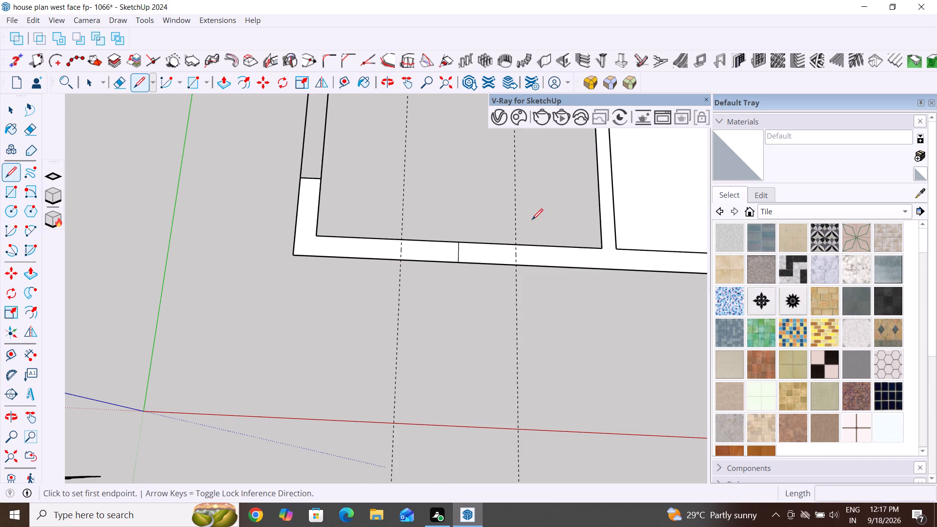
pyautogui.scroll(2, 532, 220)
pyautogui.scroll(4, 512, 256)
pyautogui.click(502, 319)
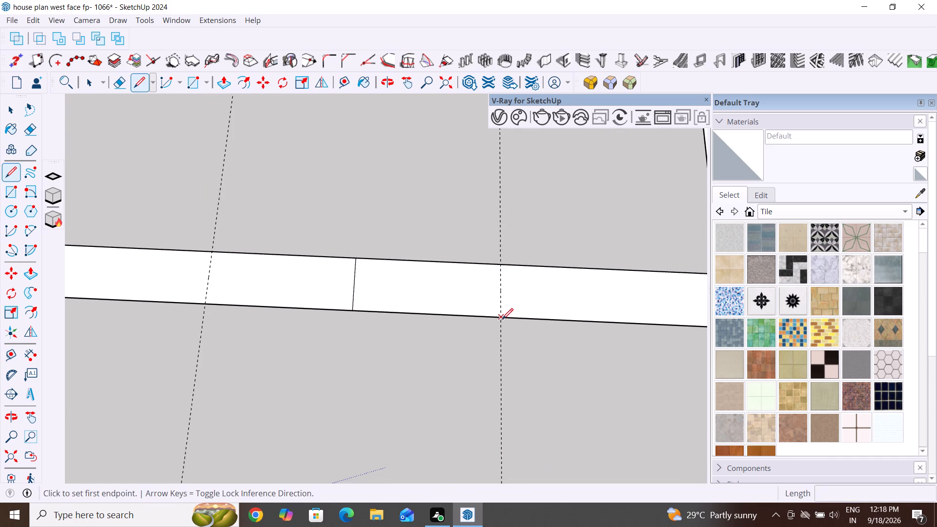
pyautogui.click(500, 264)
pyautogui.press('space')
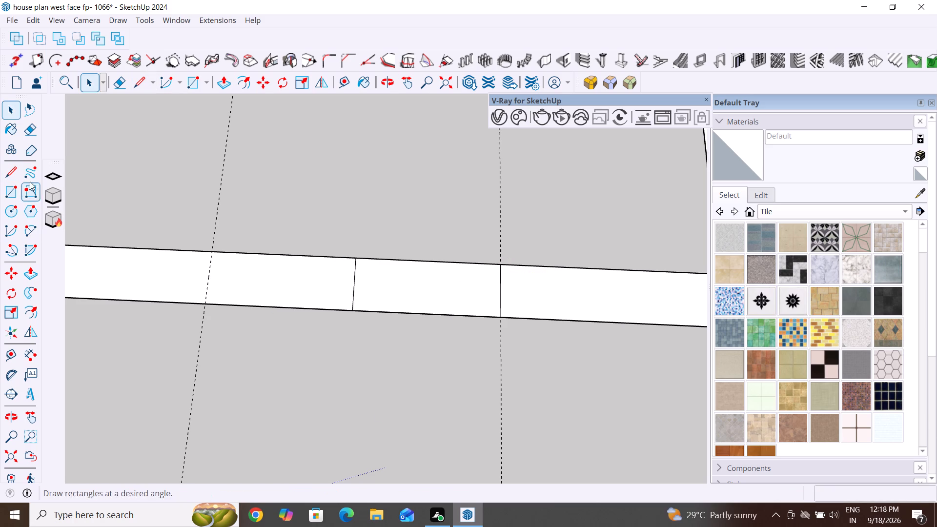
pyautogui.click(16, 168)
pyautogui.click(203, 308)
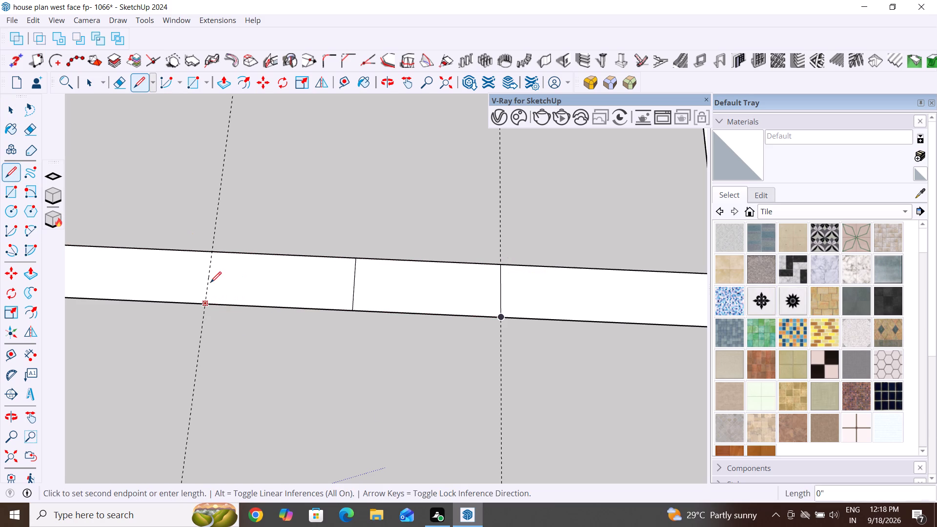
pyautogui.click(212, 250)
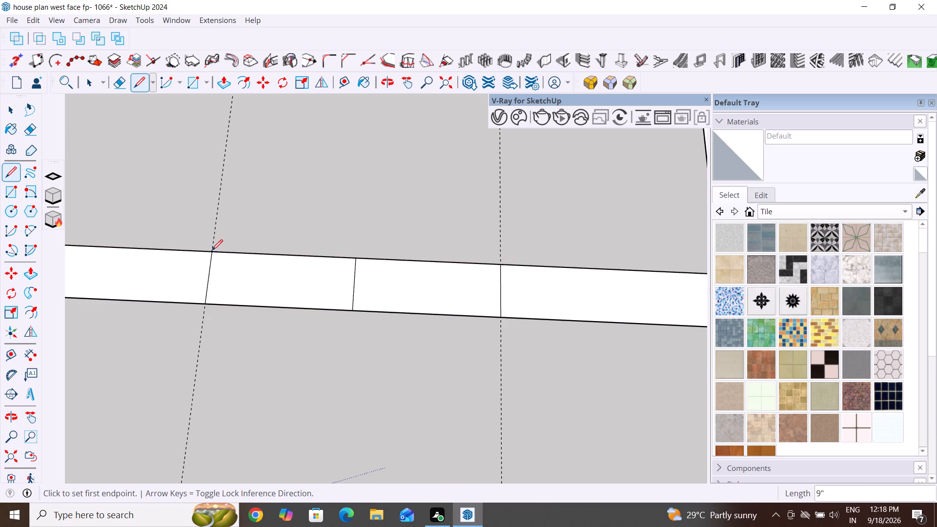
pyautogui.press('Escape')
pyautogui.press('Escape')
pyautogui.press('Escape')
# Erase the wall edges and the midpoint line between the two guide-aligned cross lines in the bottom outer wall.
pyautogui.click(14, 106)
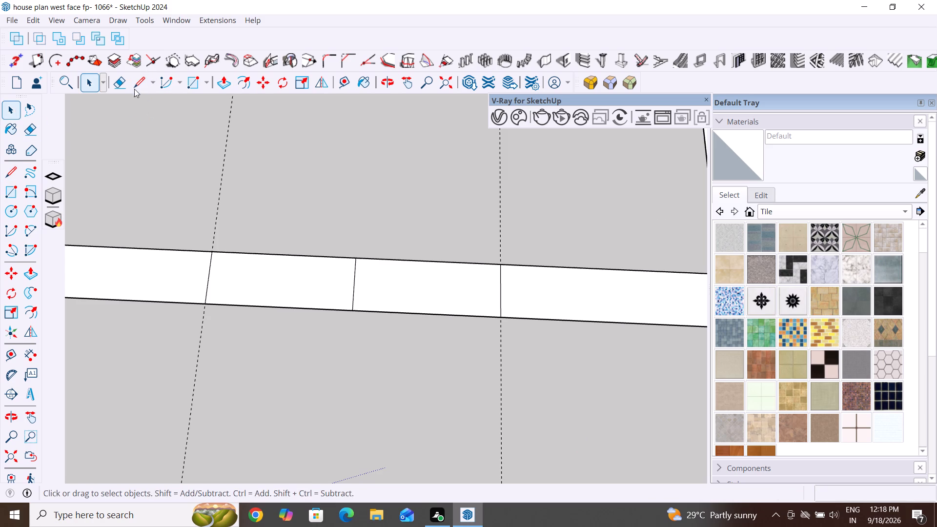
pyautogui.click(118, 81)
pyautogui.moveTo(416, 204); pyautogui.dragTo(372, 394)
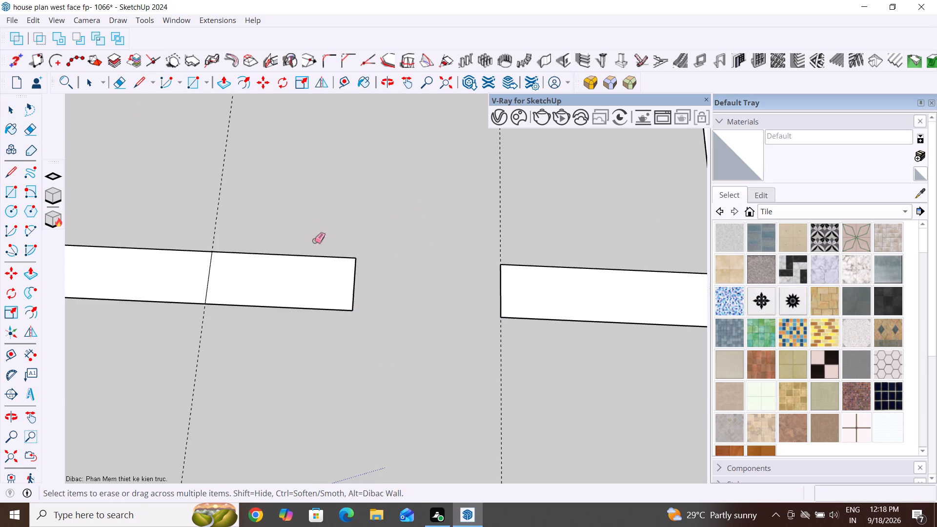
pyautogui.moveTo(308, 223); pyautogui.dragTo(273, 422)
pyautogui.moveTo(320, 240); pyautogui.dragTo(343, 357)
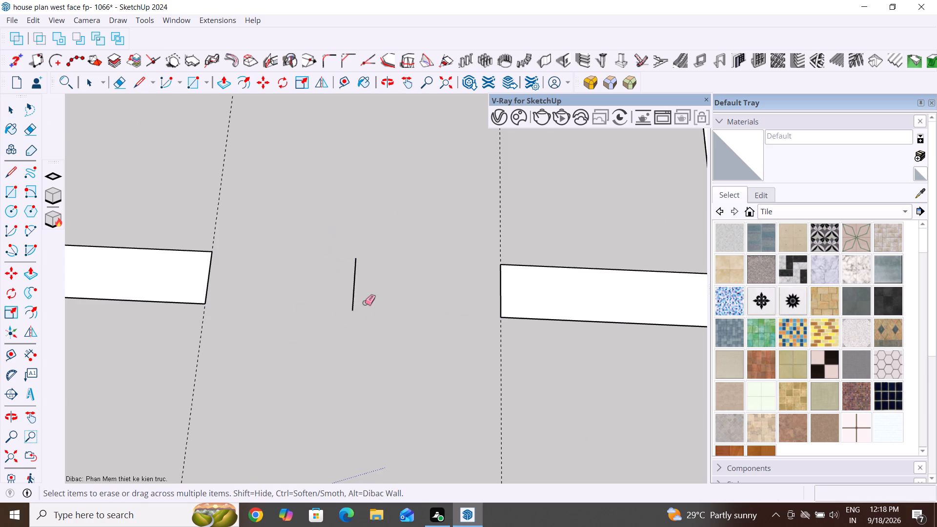
pyautogui.moveTo(373, 300); pyautogui.dragTo(328, 243)
pyautogui.press('Escape')
pyautogui.press('Escape')
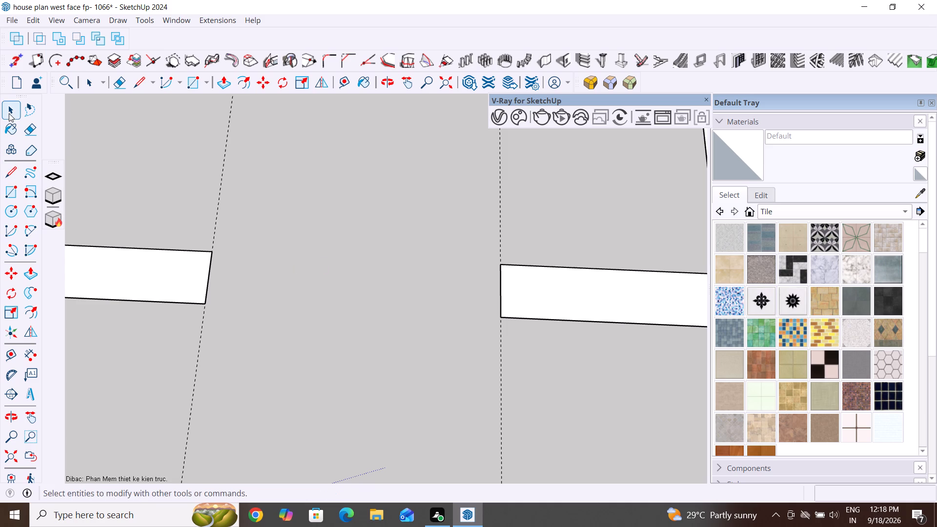
# Delete the two guides crossing the bottom outer wall.
pyautogui.click(9, 113)
pyautogui.moveTo(548, 139); pyautogui.dragTo(201, 196)
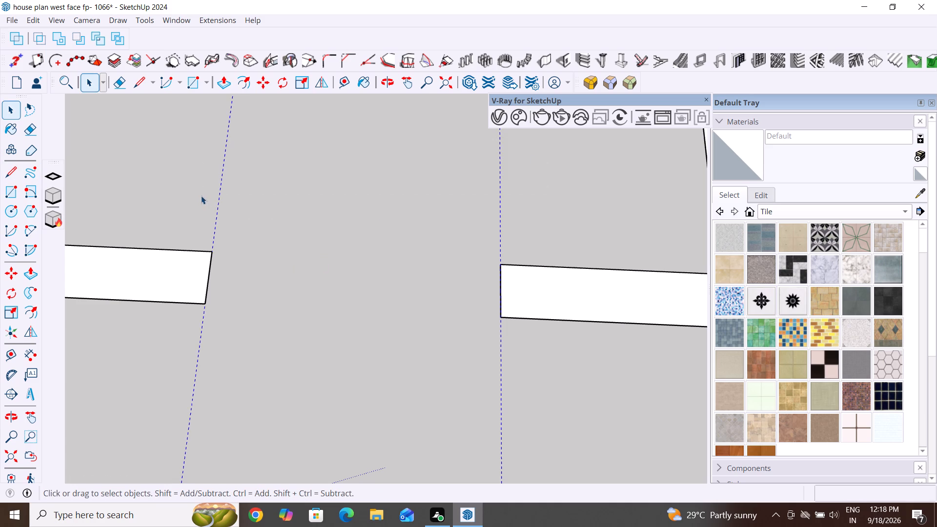
pyautogui.press('Delete')
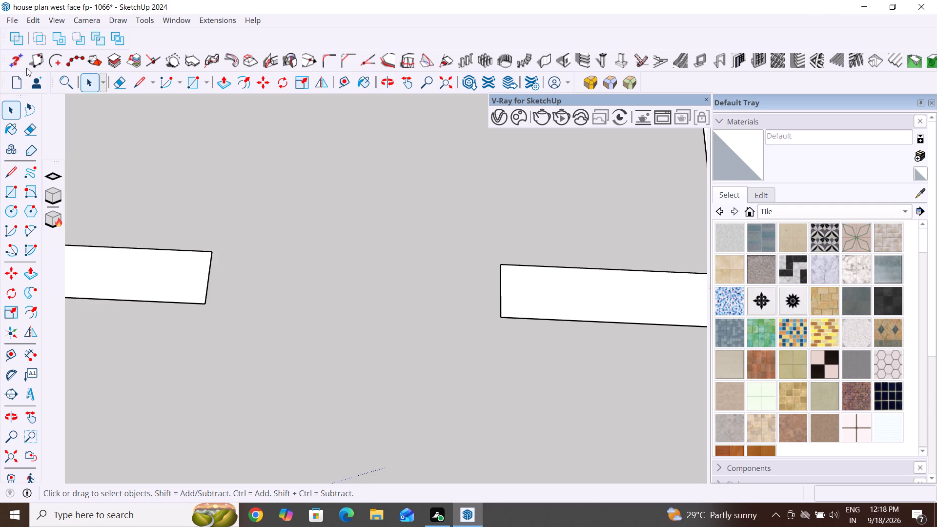
# Draw a 4' by 9" rectangle filling the gap in the bottom-left room's bottom outer wall.
pyautogui.click(191, 88)
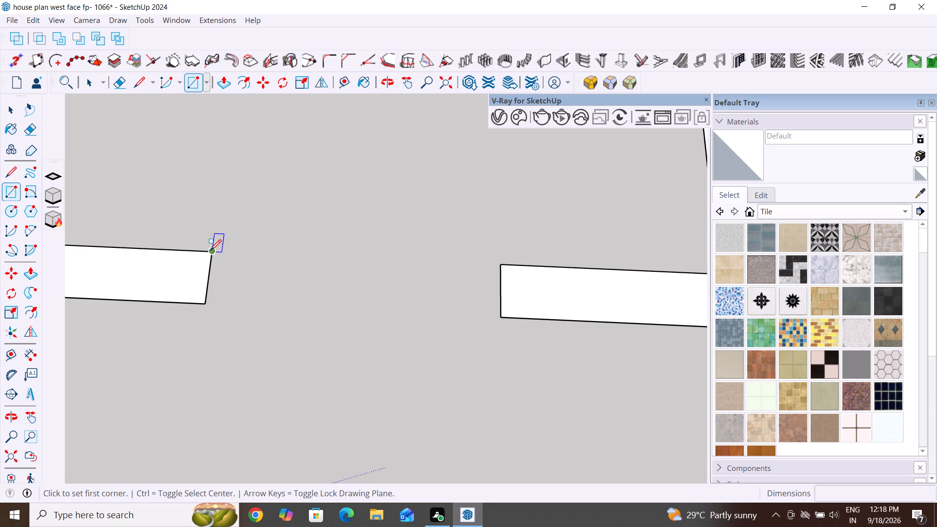
pyautogui.click(210, 250)
pyautogui.click(504, 322)
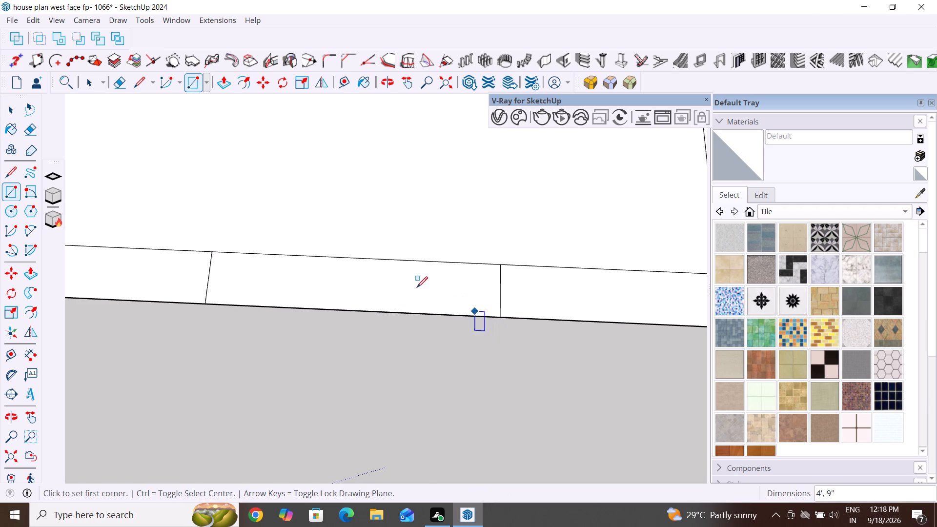
# Select the face filling the bottom-left room.
pyautogui.click(9, 106)
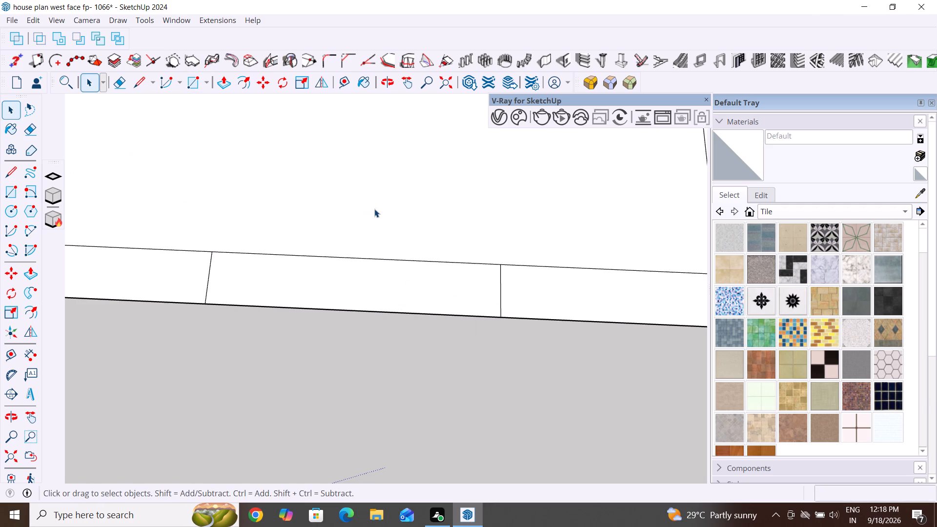
pyautogui.scroll(-4, 375, 211)
pyautogui.scroll(-3, 319, 284)
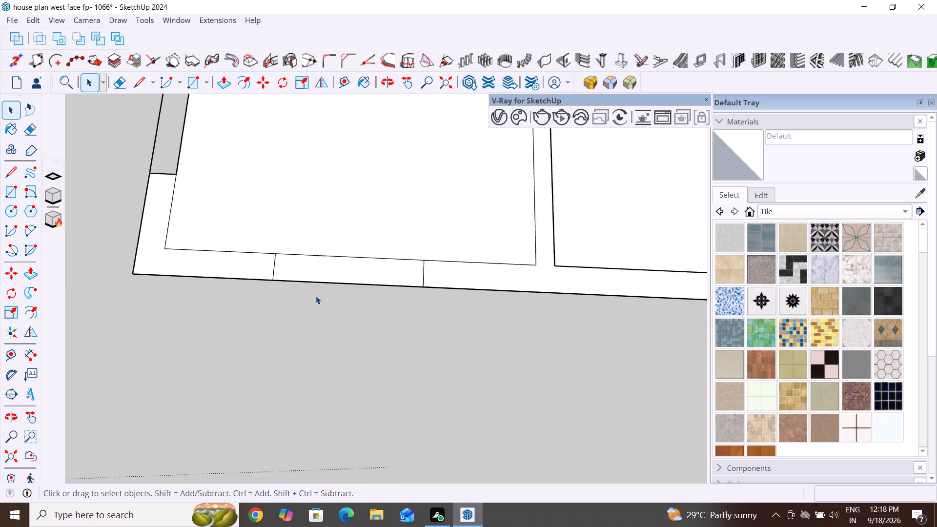
pyautogui.scroll(-3, 316, 296)
pyautogui.click(361, 227)
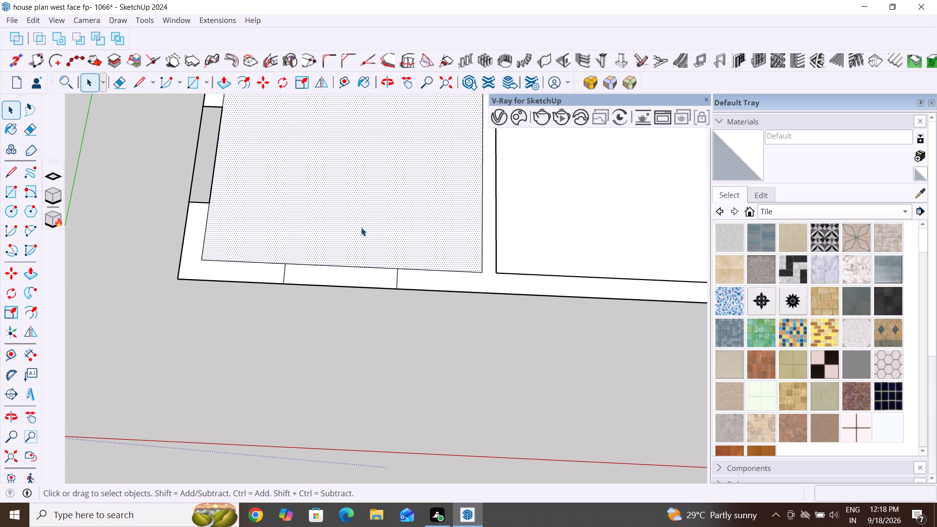
# Draw a 9" line across the right outer wall from the midpoint of the bottom-right room's inner wall edge.
pyautogui.scroll(-5, 137, 298)
pyautogui.scroll(-6, 207, 302)
pyautogui.middleClick(367, 334)
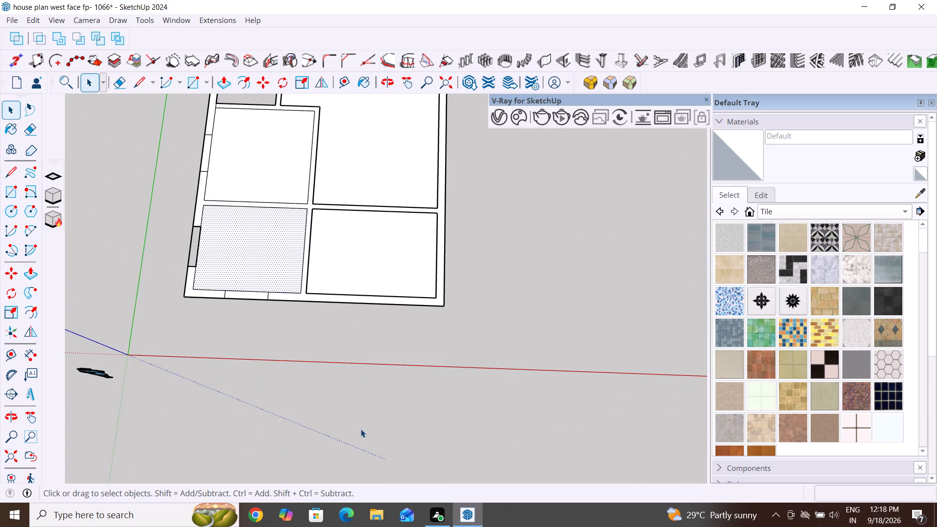
pyautogui.scroll(3, 398, 276)
pyautogui.scroll(3, 490, 282)
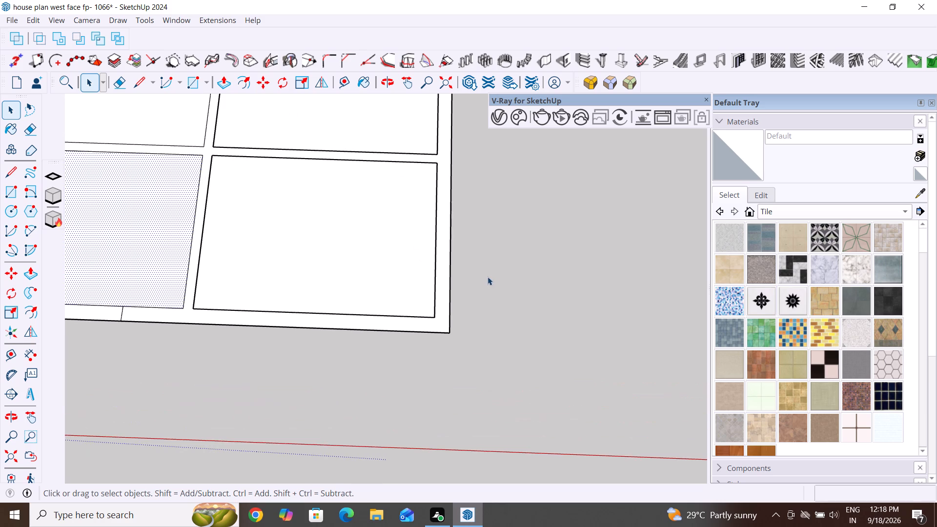
pyautogui.click(142, 78)
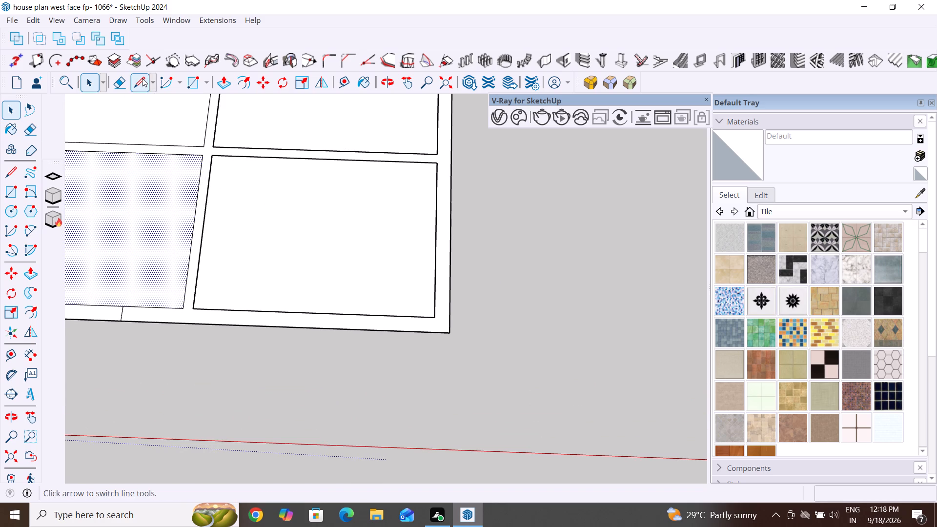
pyautogui.click(436, 239)
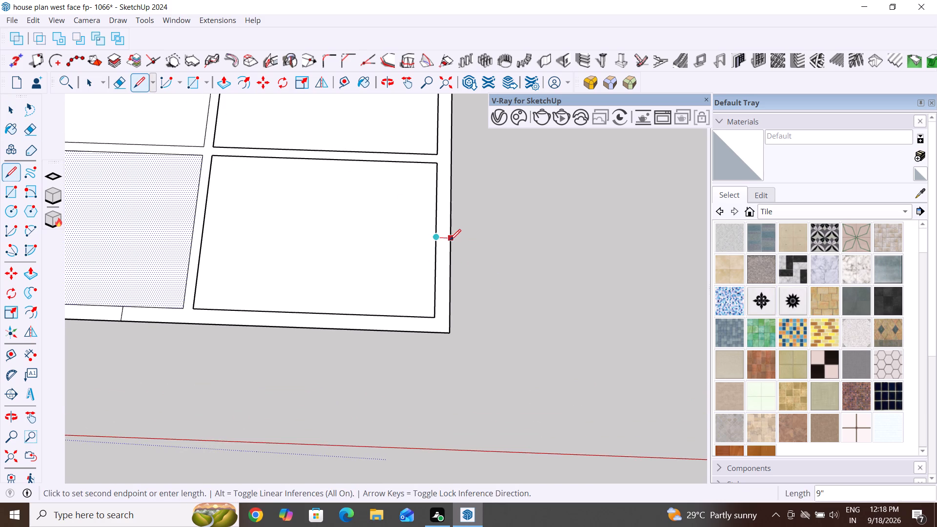
pyautogui.click(450, 240)
pyautogui.press('Escape')
pyautogui.press('Escape')
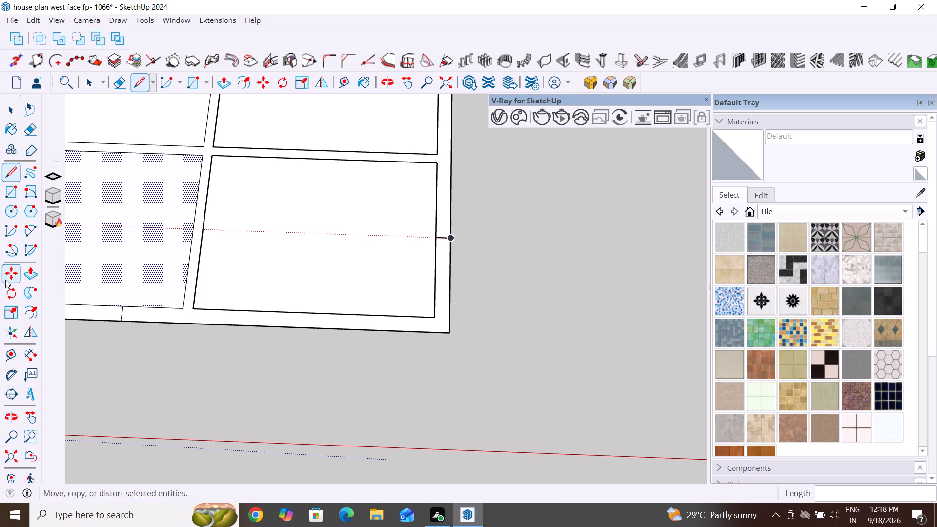
# Place two guides parallel to the midpoint line in the right outer wall, each offset 2' to either side.
pyautogui.click(16, 352)
pyautogui.scroll(2, 506, 225)
pyautogui.scroll(-6, 493, 217)
pyautogui.scroll(4, 491, 199)
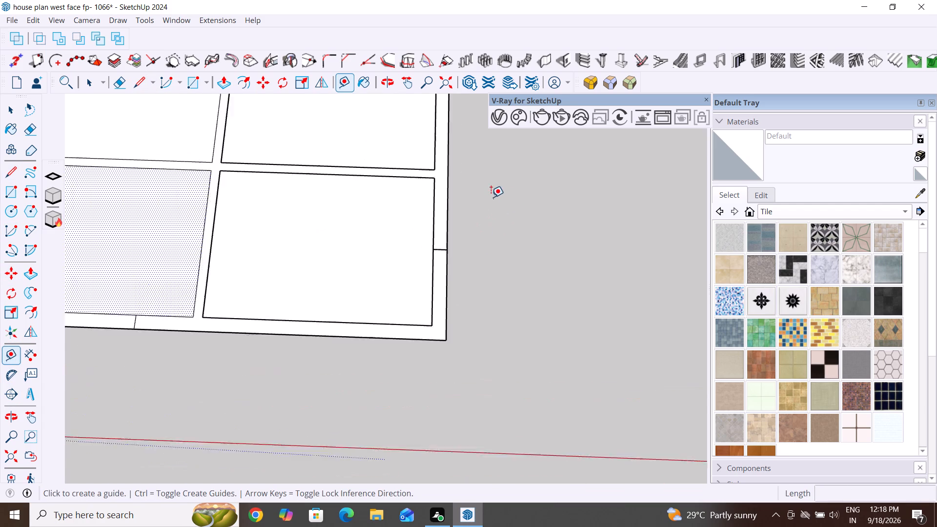
pyautogui.scroll(1, 491, 197)
pyautogui.click(428, 261)
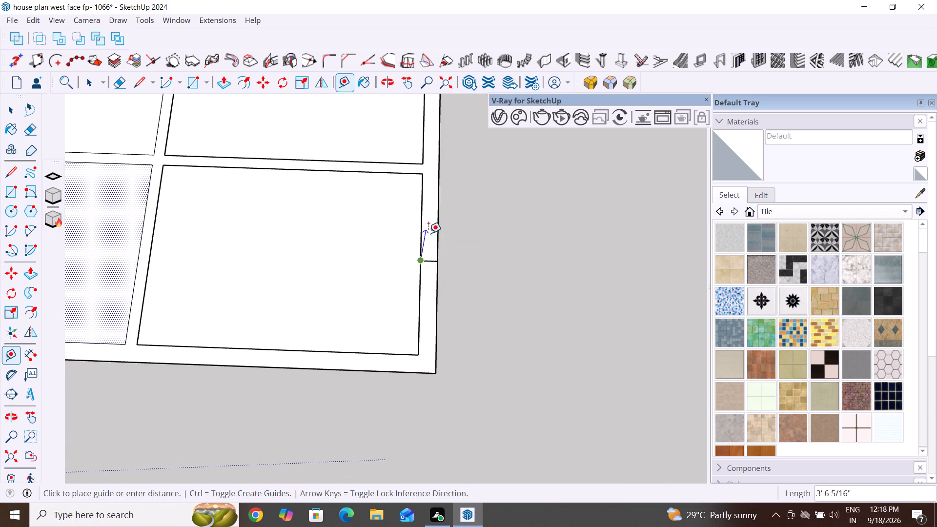
pyautogui.press('Escape')
pyautogui.scroll(4, 429, 261)
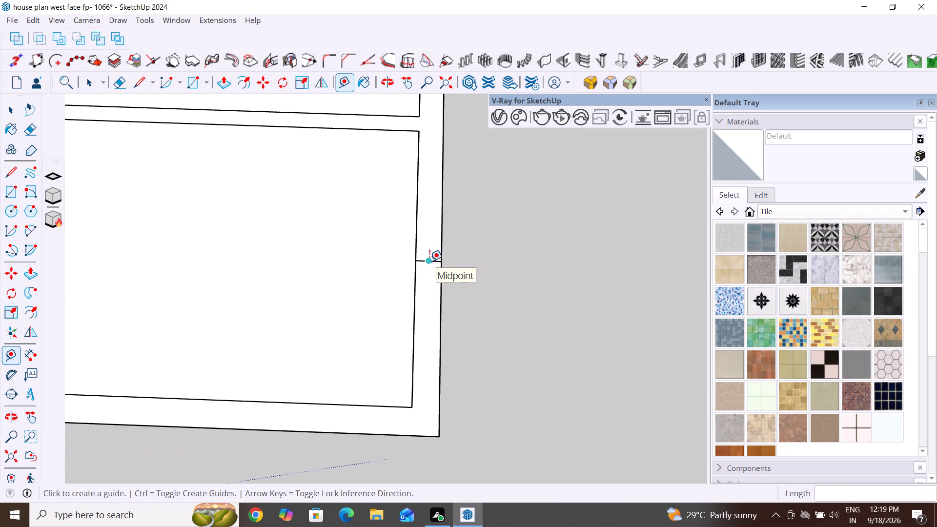
pyautogui.click(429, 261)
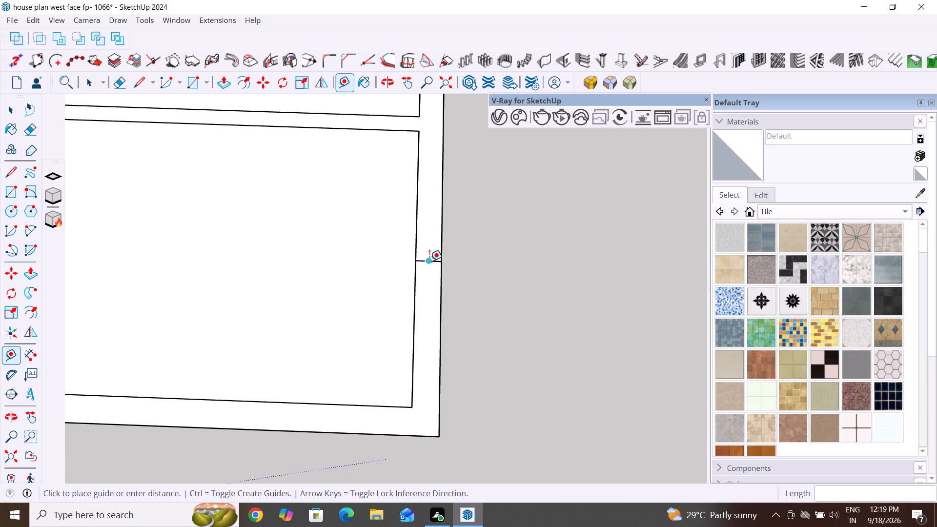
pyautogui.write("2'")
pyautogui.press('Return')
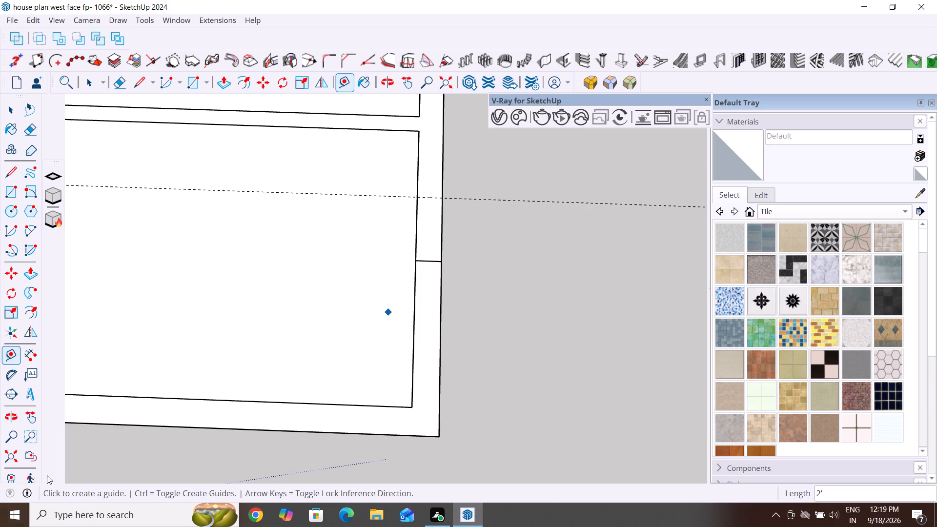
pyautogui.click(426, 263)
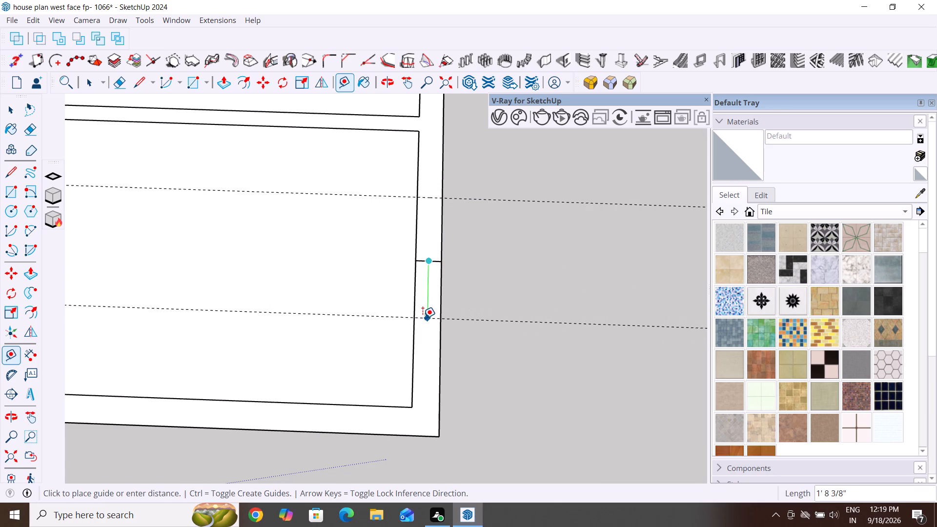
pyautogui.write("2'")
pyautogui.press('Return')
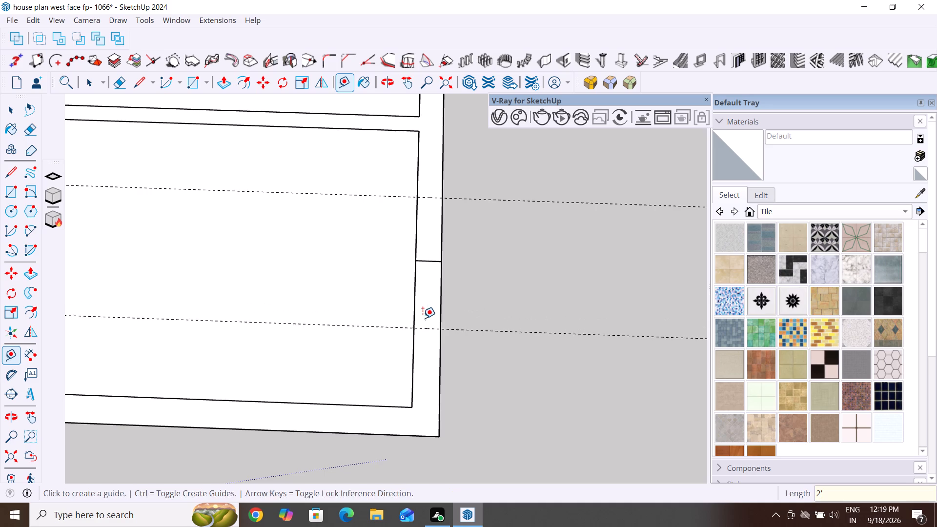
# Draw two 9" lines across the bottom-right room's right outer wall along the two guides.
pyautogui.click(7, 176)
pyautogui.scroll(4, 442, 336)
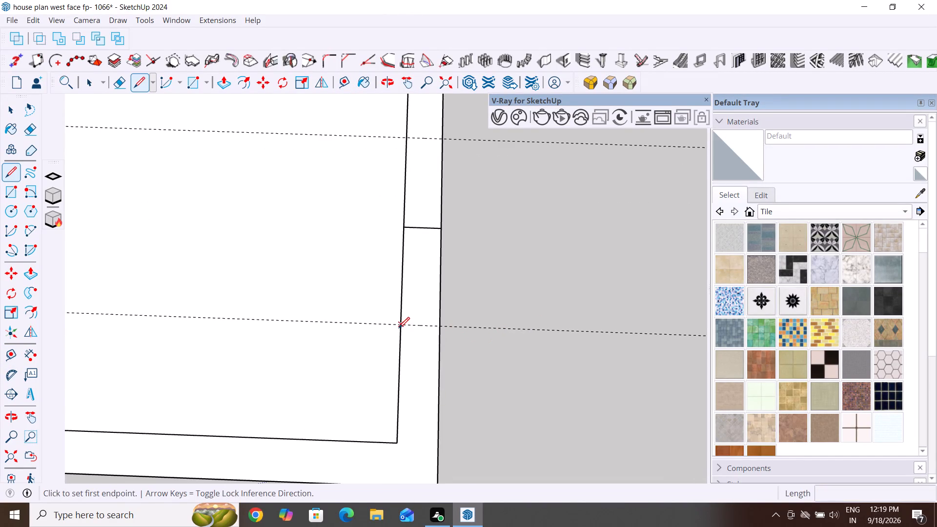
pyautogui.click(398, 327)
pyautogui.click(440, 330)
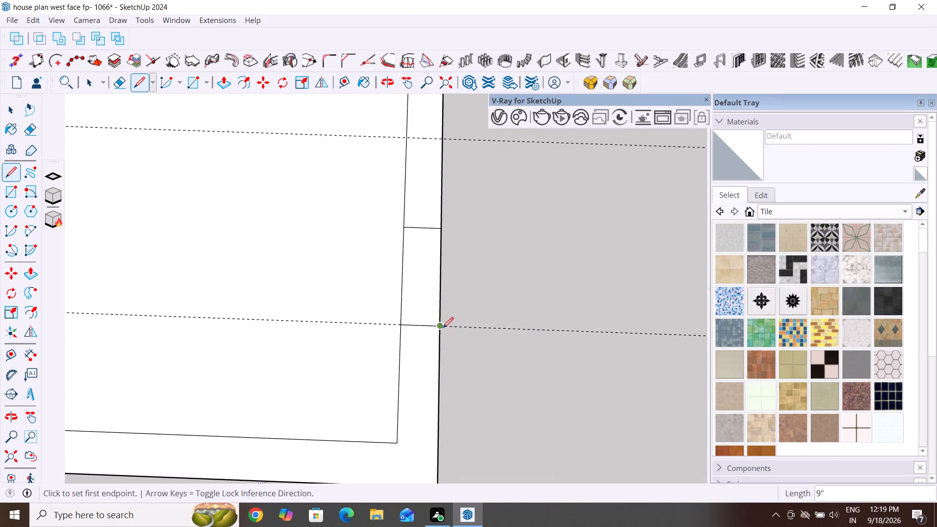
pyautogui.click(408, 140)
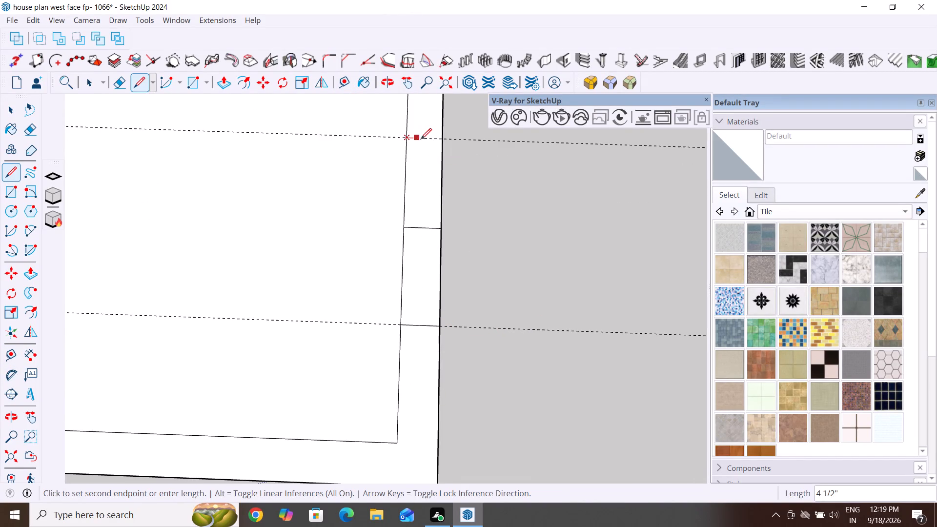
pyautogui.click(443, 142)
pyautogui.press('Escape')
pyautogui.press('Escape')
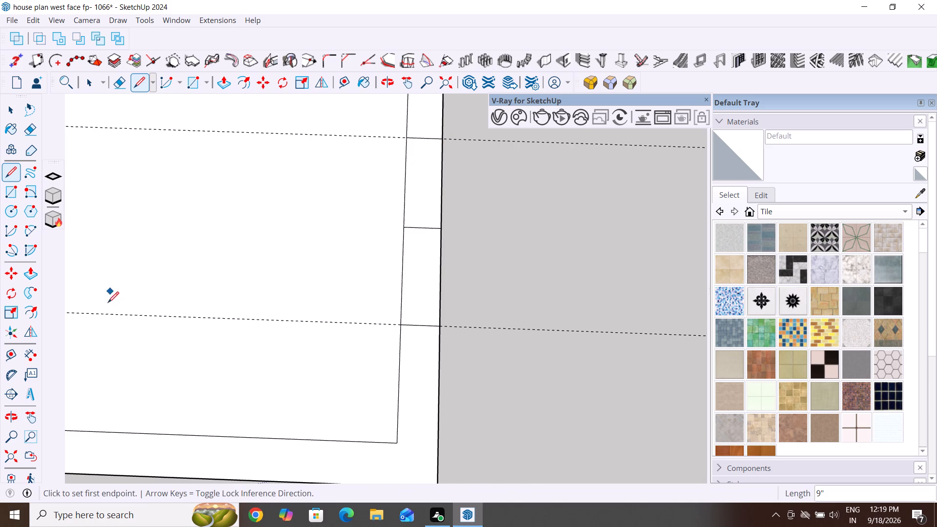
# Erase the midpoint line between the two new cross lines in the right outer wall.
pyautogui.click(10, 111)
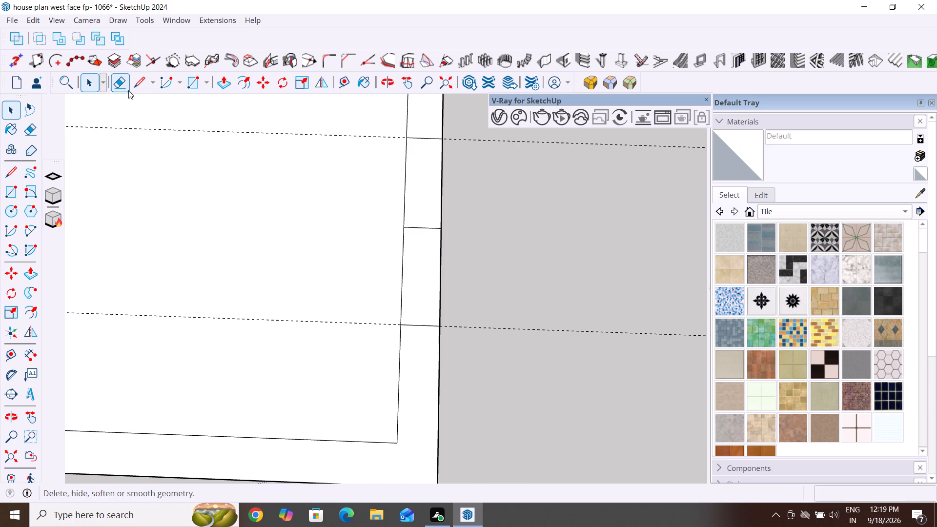
pyautogui.click(125, 84)
pyautogui.moveTo(435, 202); pyautogui.dragTo(420, 260)
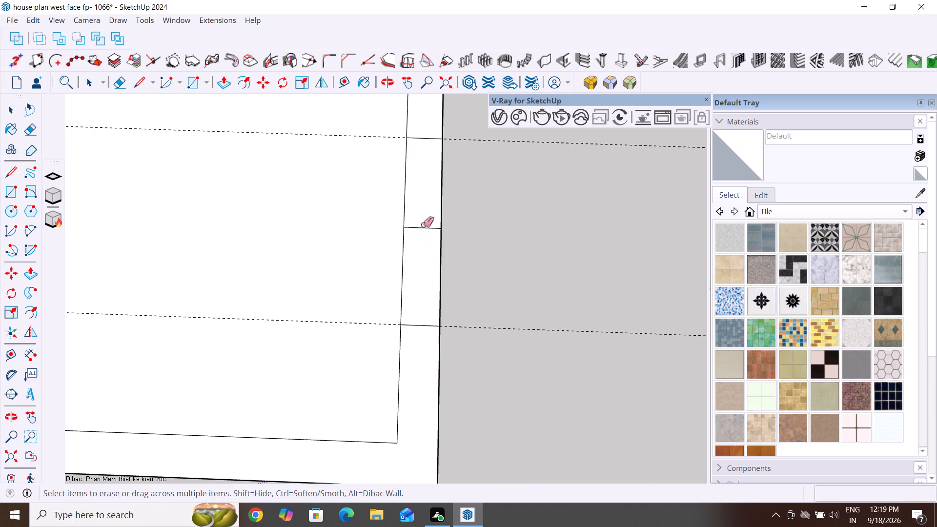
pyautogui.moveTo(423, 224); pyautogui.dragTo(424, 237)
# Delete the two guides crossing the bottom-right room and its outer wall.
pyautogui.scroll(-12, 406, 228)
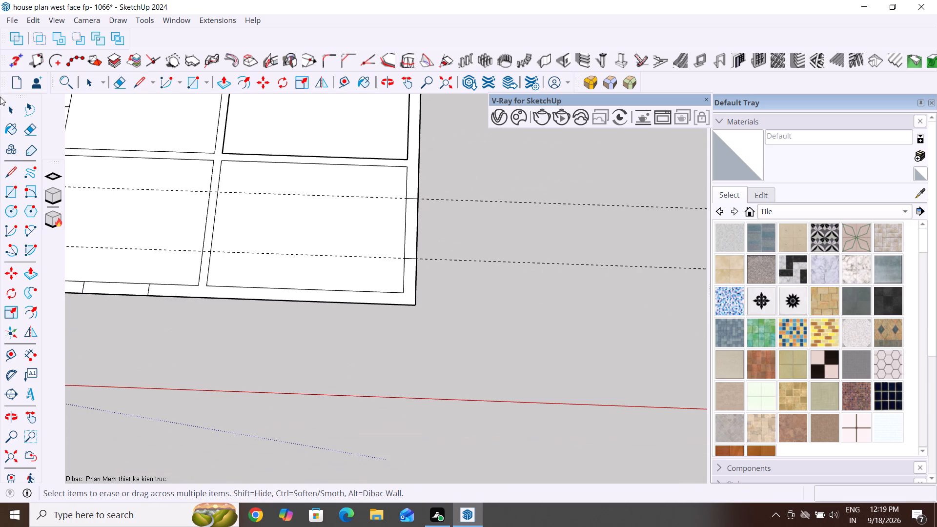
pyautogui.click(10, 105)
pyautogui.moveTo(603, 175); pyautogui.dragTo(517, 287)
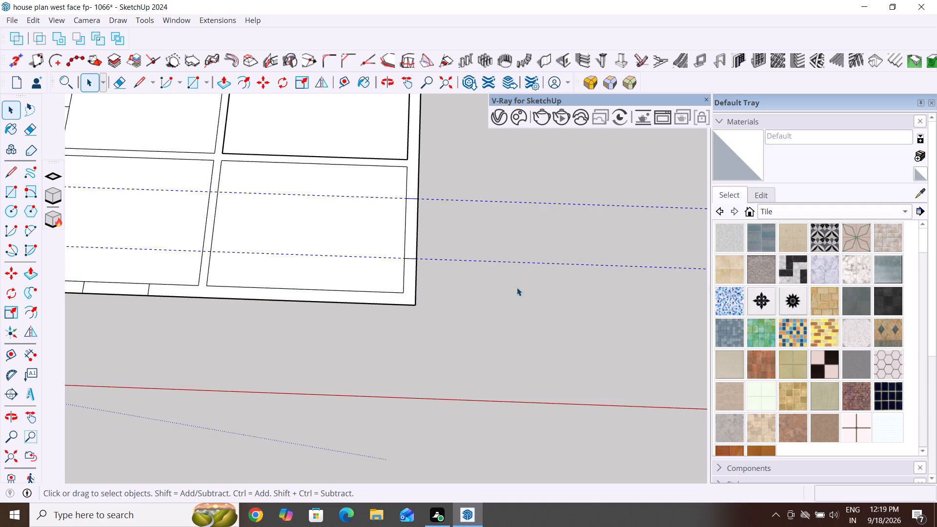
pyautogui.press('Delete')
# Draw a 9" line across the right outer wall from the large hall's lower-right inner corner, extending its lower wall edge.
pyautogui.scroll(-3, 515, 290)
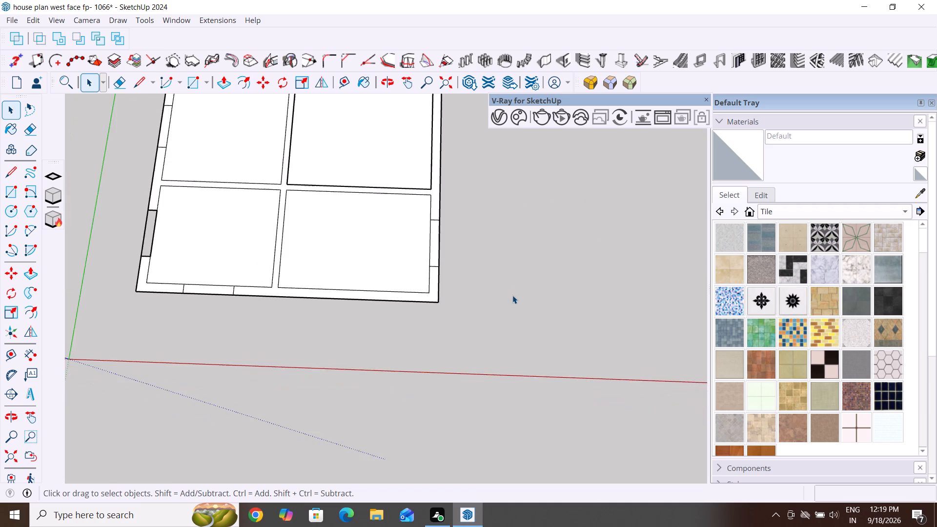
pyautogui.moveTo(522, 272); pyautogui.dragTo(530, 331, button='middle')
pyautogui.scroll(-4, 480, 259)
pyautogui.moveTo(518, 330); pyautogui.dragTo(471, 150, button='middle')
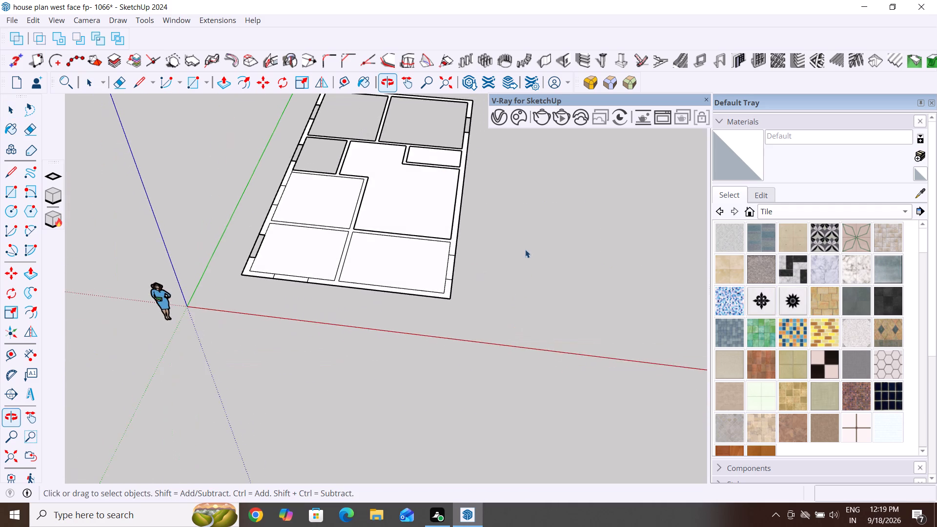
pyautogui.scroll(4, 530, 249)
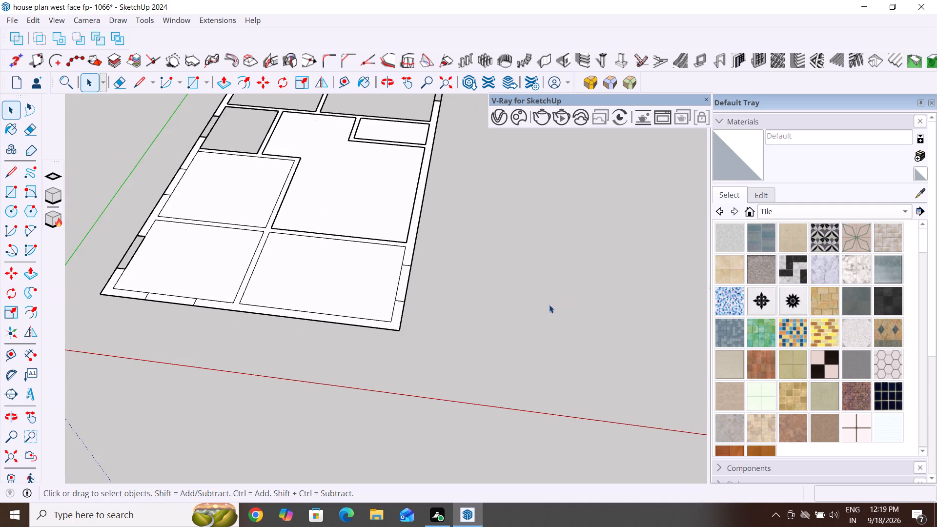
pyautogui.moveTo(473, 337); pyautogui.dragTo(366, 321, button='middle')
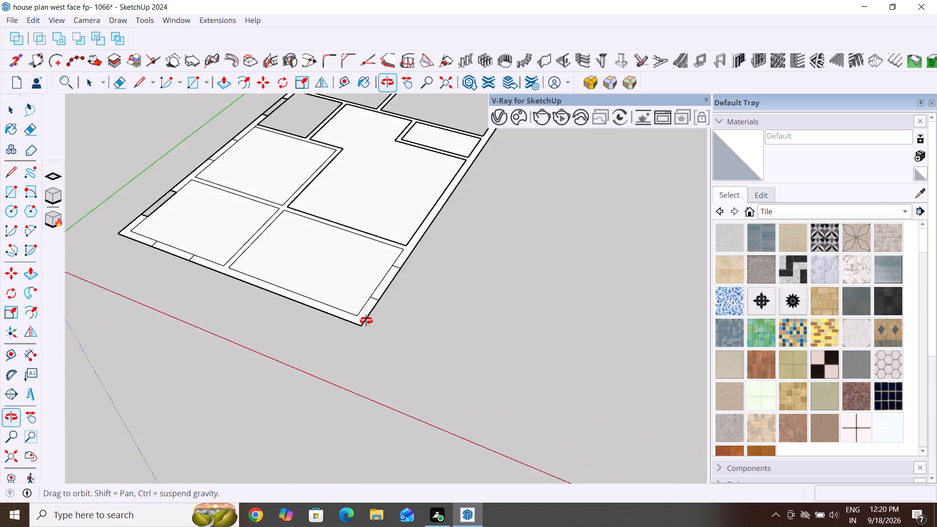
pyautogui.moveTo(366, 321); pyautogui.dragTo(359, 319, button='middle')
pyautogui.scroll(4, 464, 234)
pyautogui.click(13, 168)
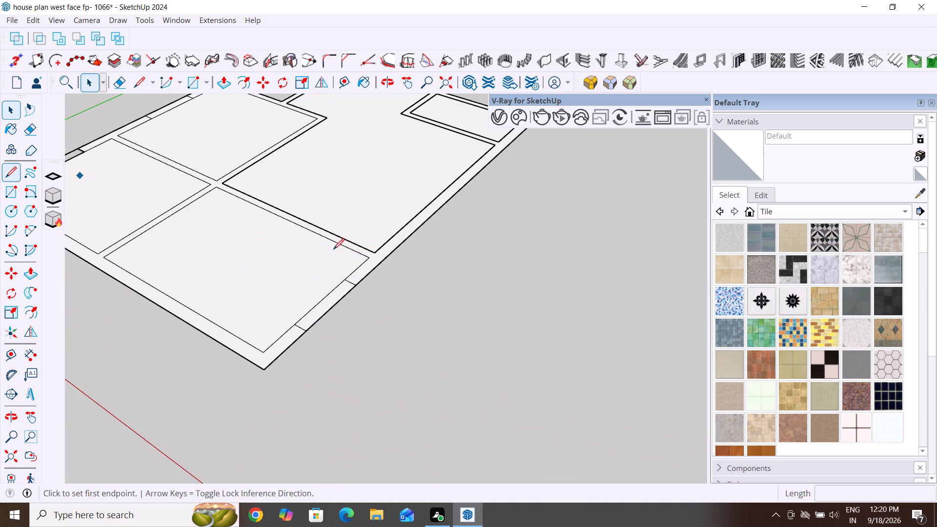
pyautogui.scroll(14, 360, 252)
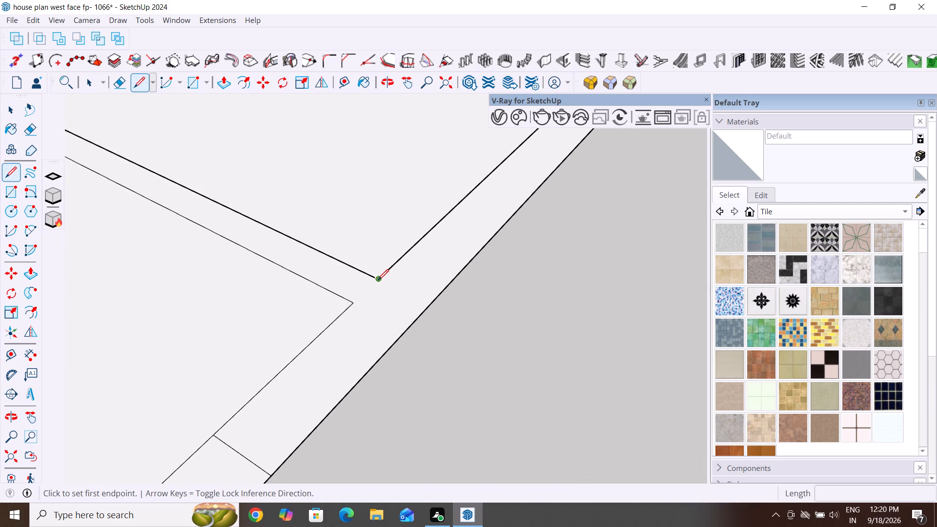
pyautogui.click(378, 280)
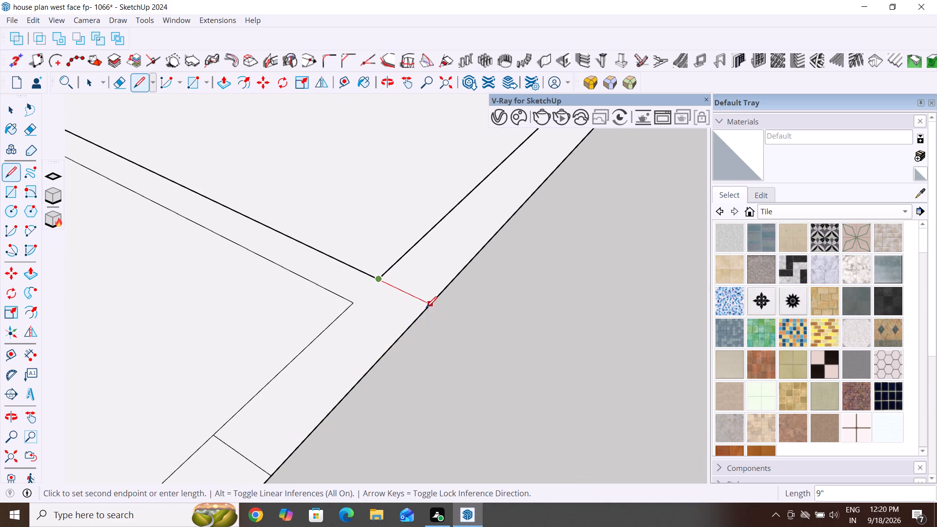
pyautogui.click(426, 307)
pyautogui.press('Escape')
pyautogui.press('Escape')
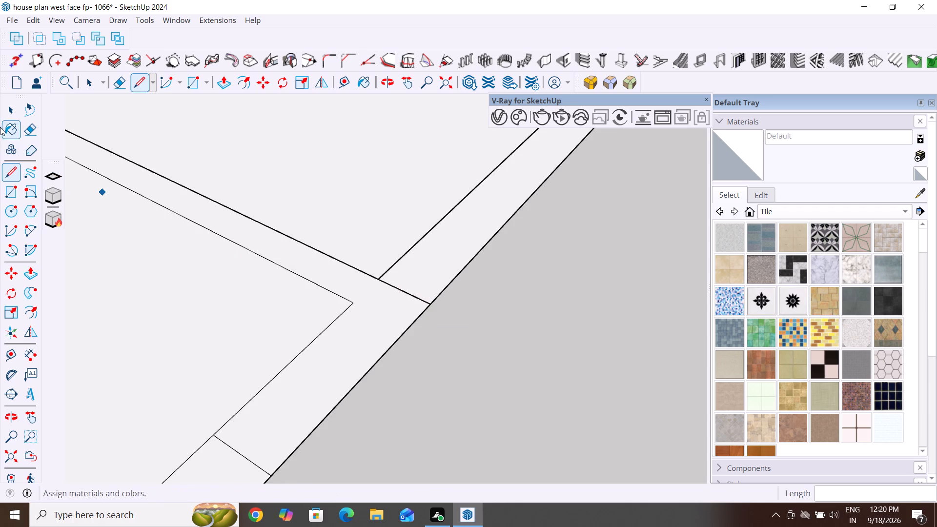
pyautogui.press('Escape')
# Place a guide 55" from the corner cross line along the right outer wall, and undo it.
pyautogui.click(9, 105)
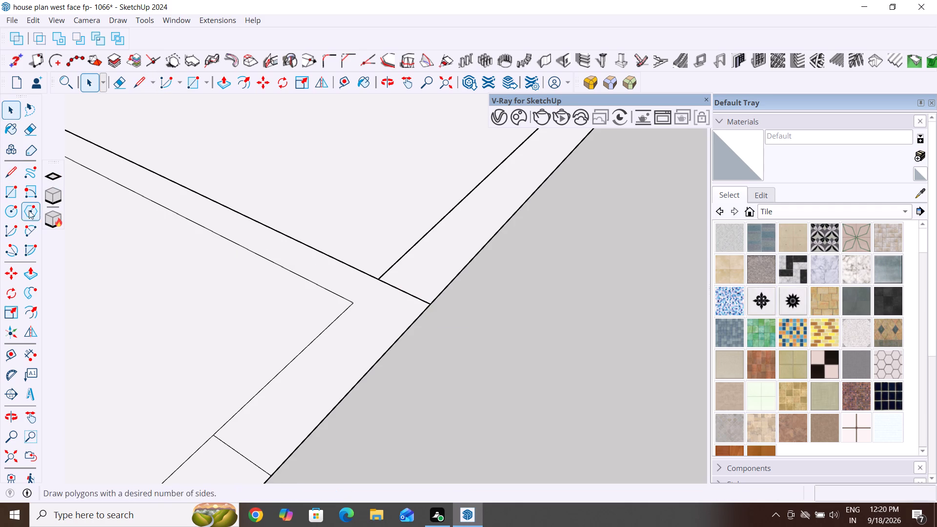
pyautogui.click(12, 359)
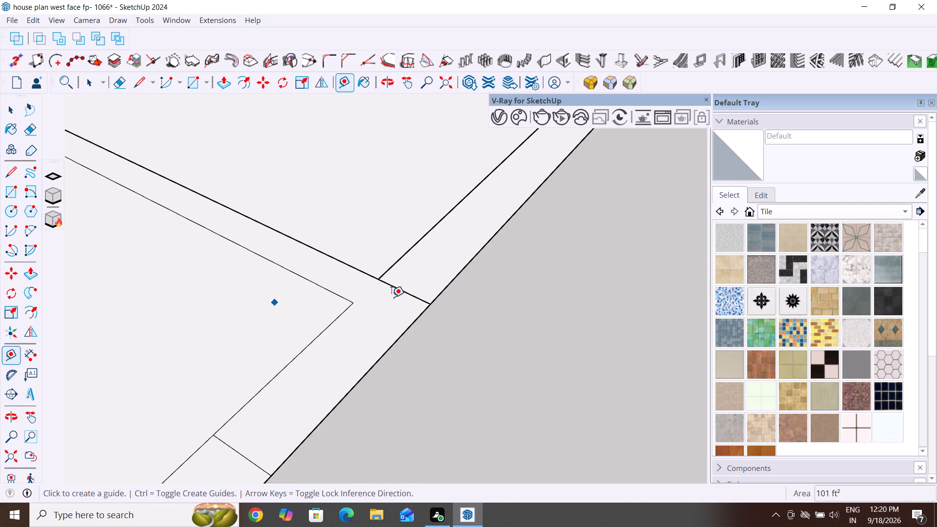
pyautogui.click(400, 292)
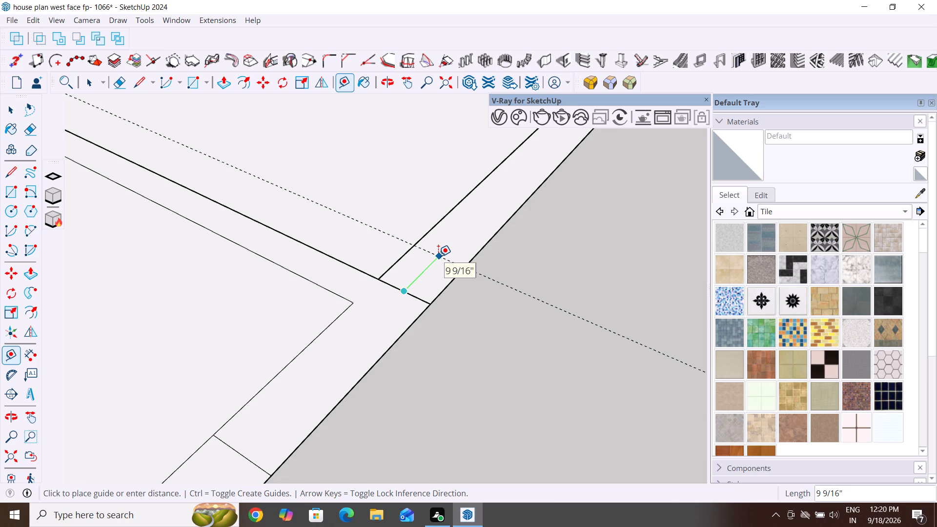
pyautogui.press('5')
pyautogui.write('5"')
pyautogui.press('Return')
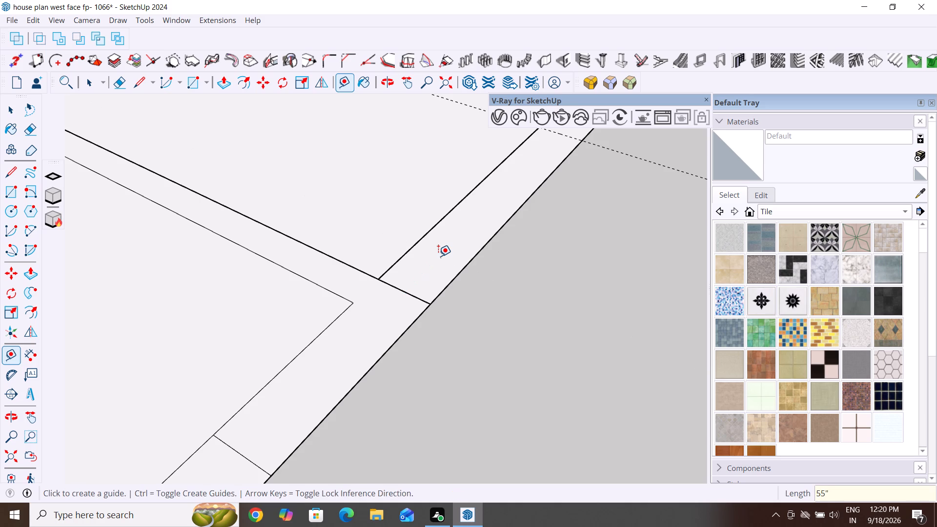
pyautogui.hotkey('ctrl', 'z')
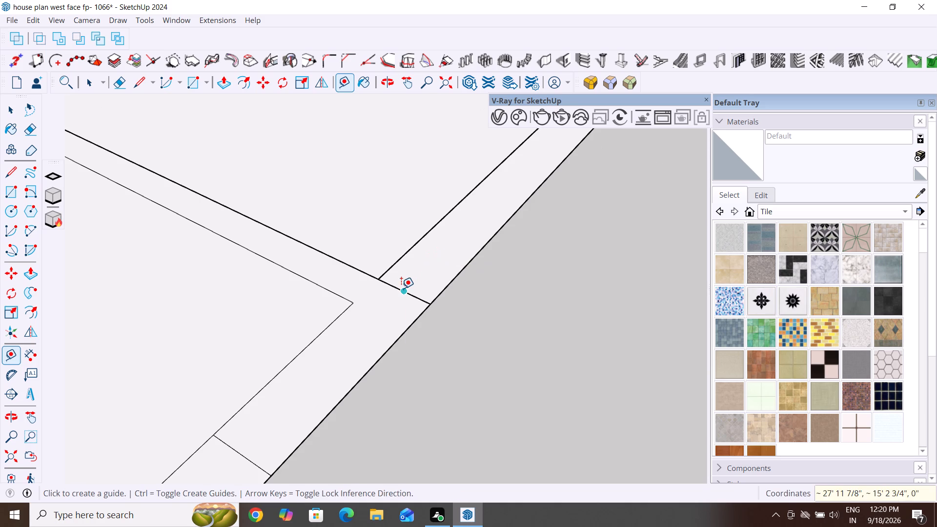
# Place a guide 5" from the hall-corner cross line in the right outer wall, and extend a 2' guide from it along the wall.
pyautogui.click(401, 288)
pyautogui.write('5"')
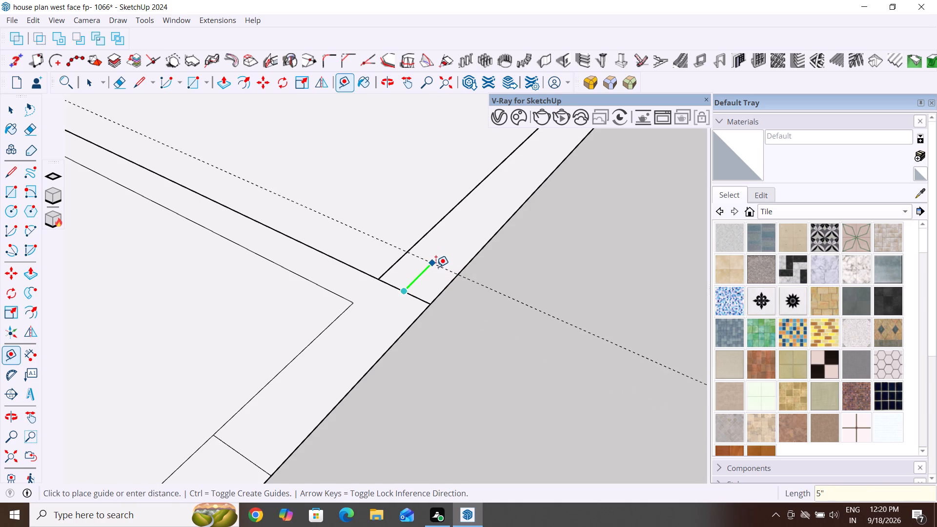
pyautogui.press('Return')
pyautogui.scroll(-5, 376, 322)
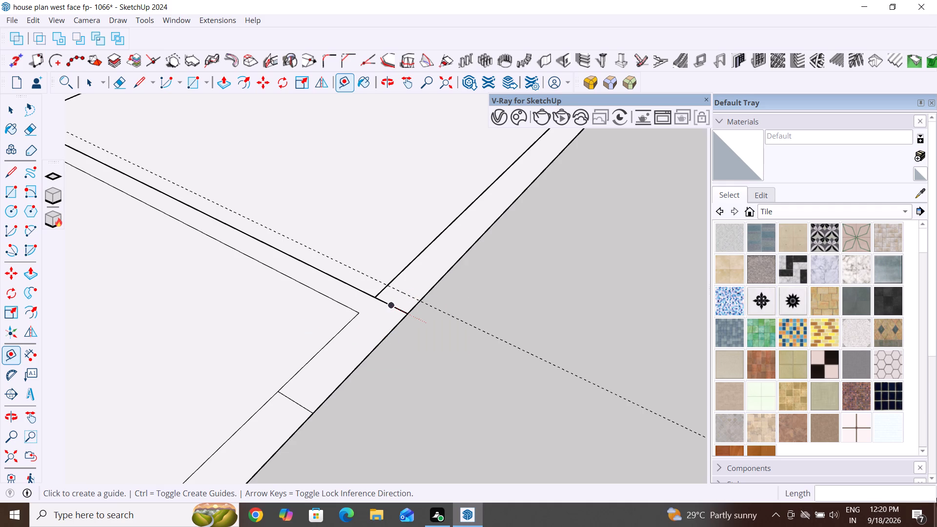
pyautogui.click(407, 293)
pyautogui.write("2'")
pyautogui.press('Return')
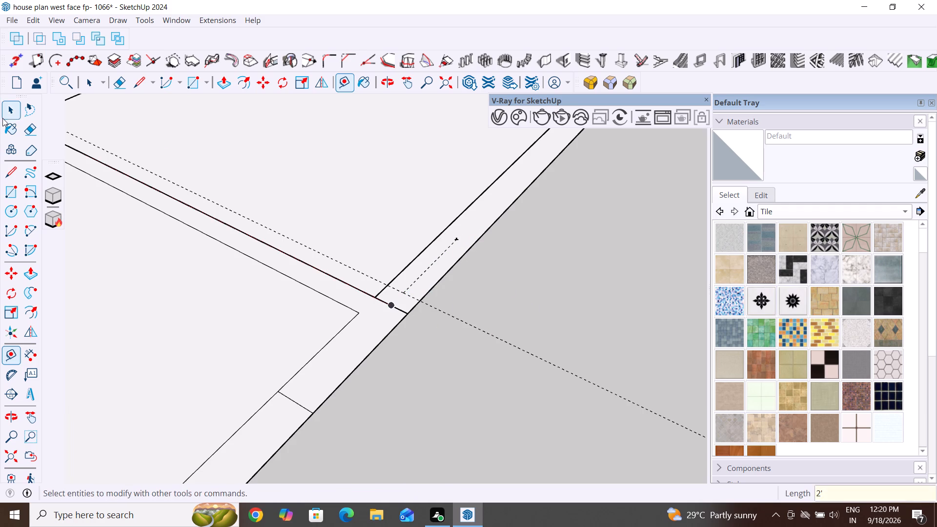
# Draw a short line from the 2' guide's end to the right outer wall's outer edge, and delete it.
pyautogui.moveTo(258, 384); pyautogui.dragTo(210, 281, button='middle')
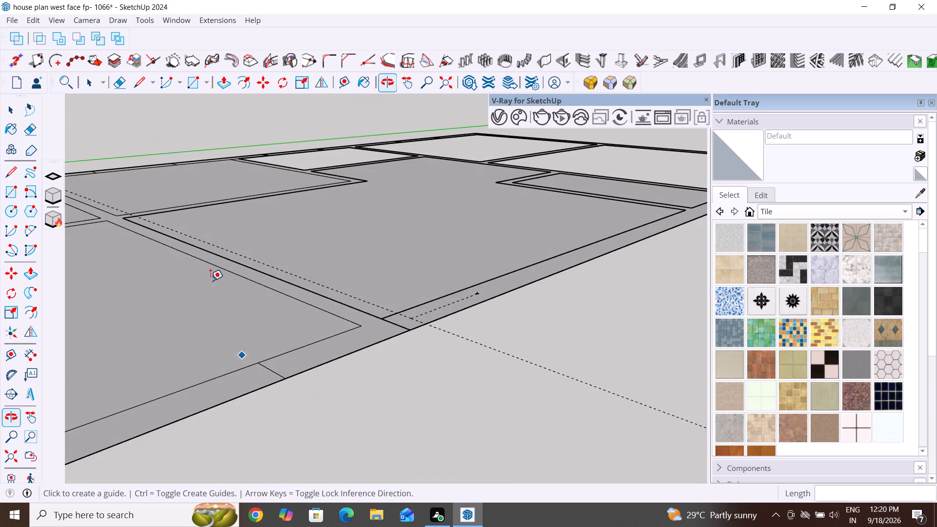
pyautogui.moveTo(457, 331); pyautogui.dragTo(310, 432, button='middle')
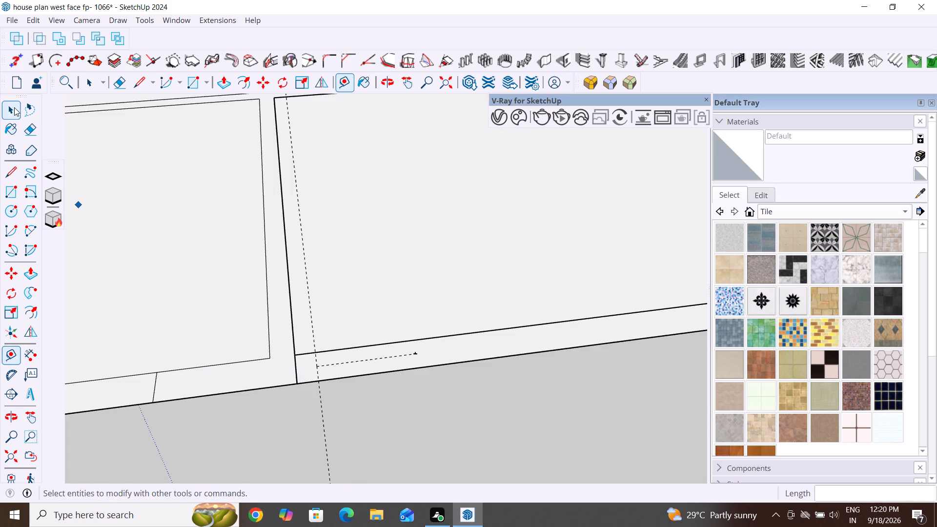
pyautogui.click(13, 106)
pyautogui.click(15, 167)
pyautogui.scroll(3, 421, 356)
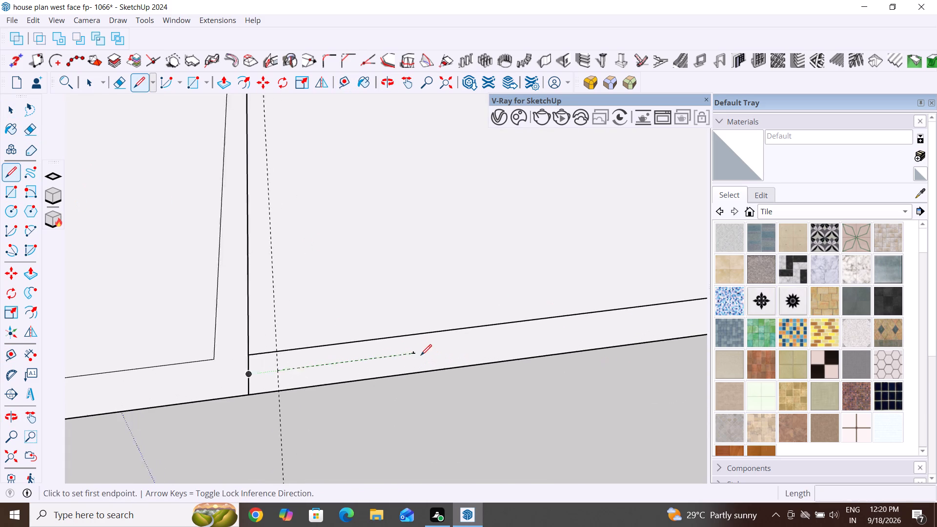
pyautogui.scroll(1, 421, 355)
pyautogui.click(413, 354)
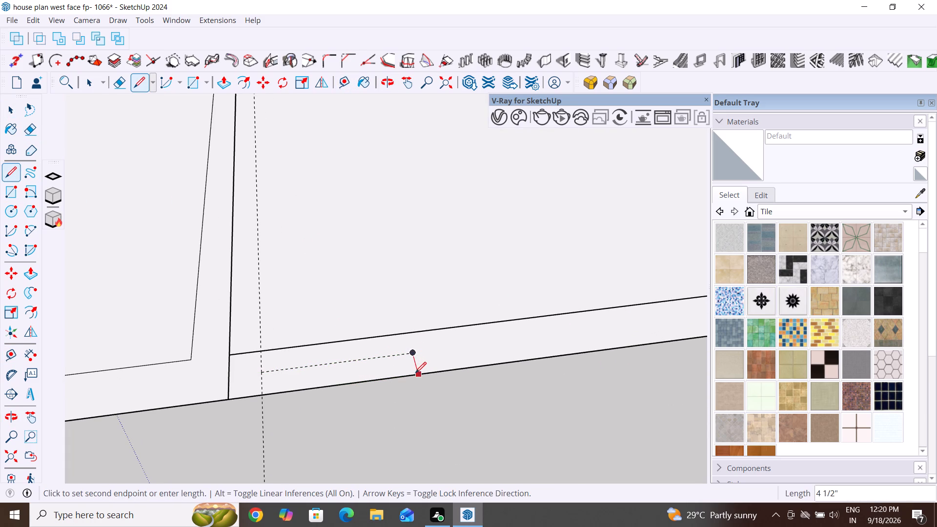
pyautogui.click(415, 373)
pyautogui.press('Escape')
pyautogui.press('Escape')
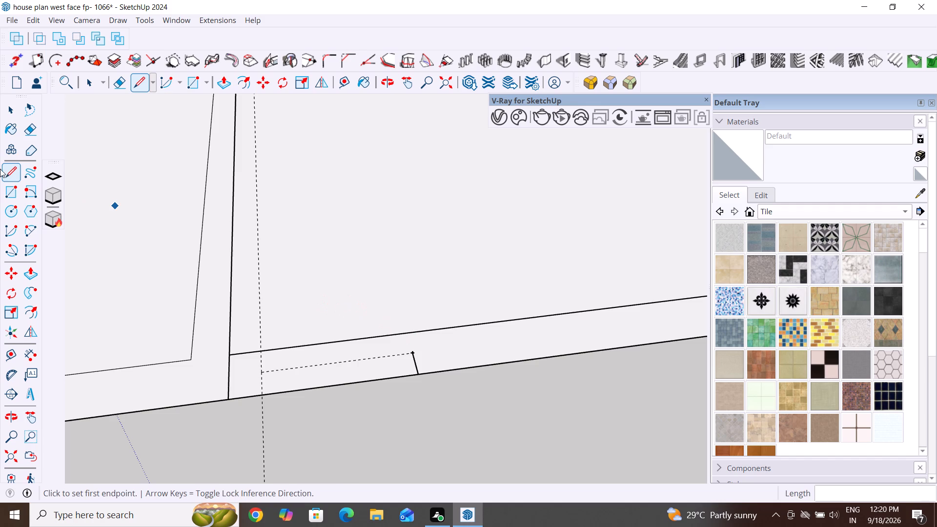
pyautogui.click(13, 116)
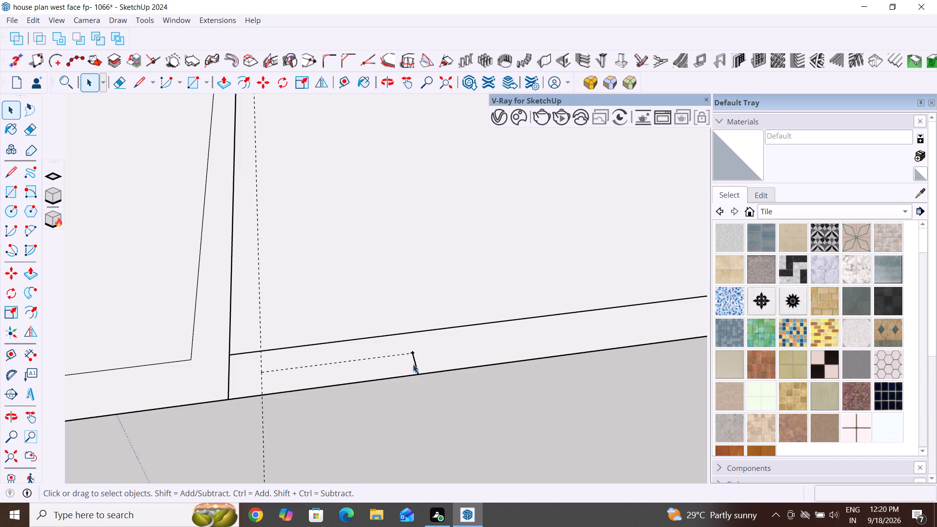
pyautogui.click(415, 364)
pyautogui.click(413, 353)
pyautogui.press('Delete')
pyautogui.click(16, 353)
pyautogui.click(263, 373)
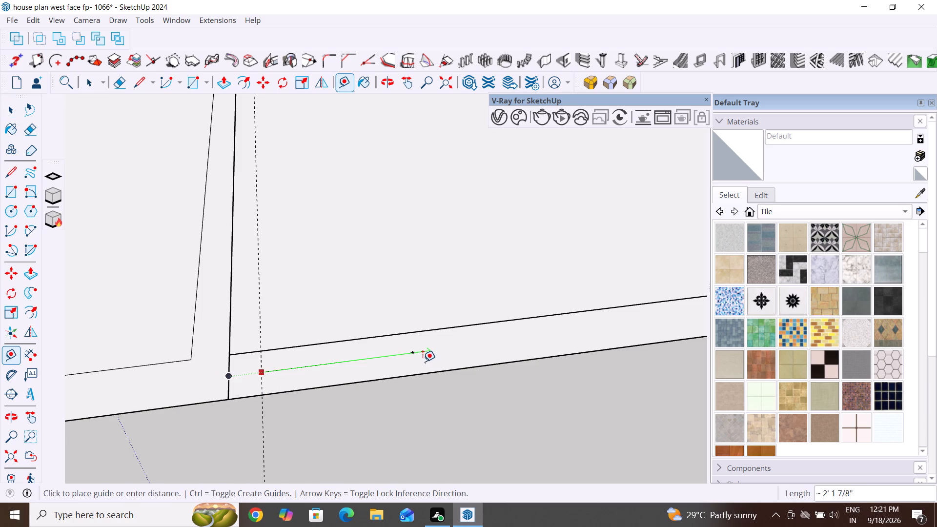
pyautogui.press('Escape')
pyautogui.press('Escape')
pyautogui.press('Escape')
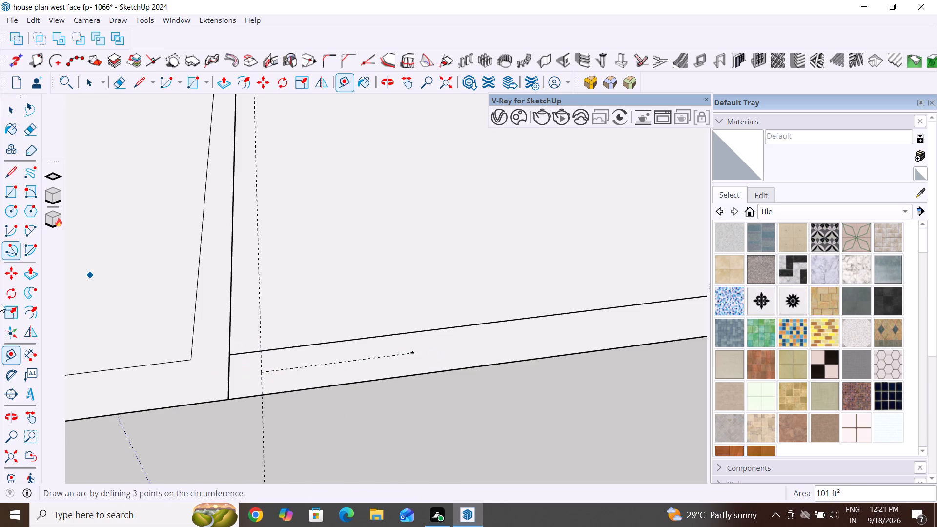
# Place a guide across the right outer wall 2' 5" from the corner cross line, through the 2' guide's end.
pyautogui.click(6, 357)
pyautogui.click(227, 377)
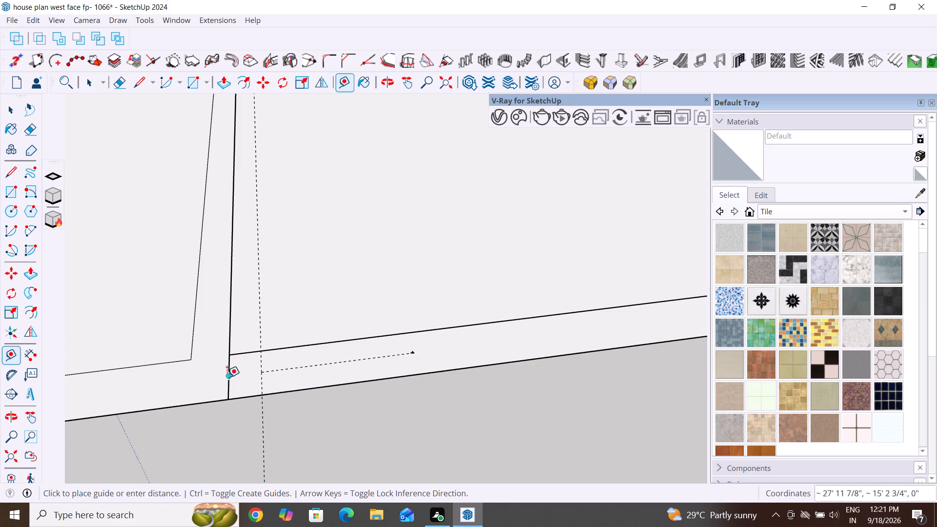
pyautogui.click(414, 354)
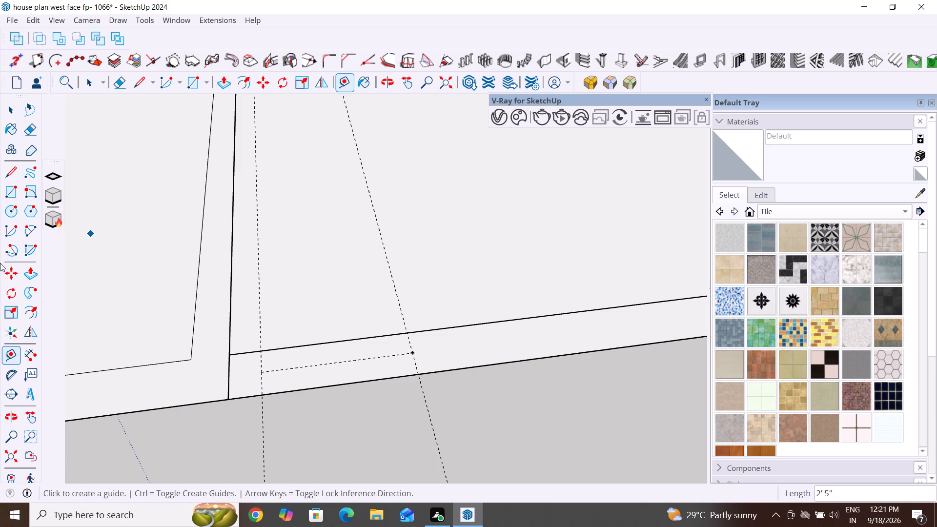
# Draw lines across the full 9" thickness of the right outer wall along both crossing guides, marking a 2' wide opening.
pyautogui.click(15, 172)
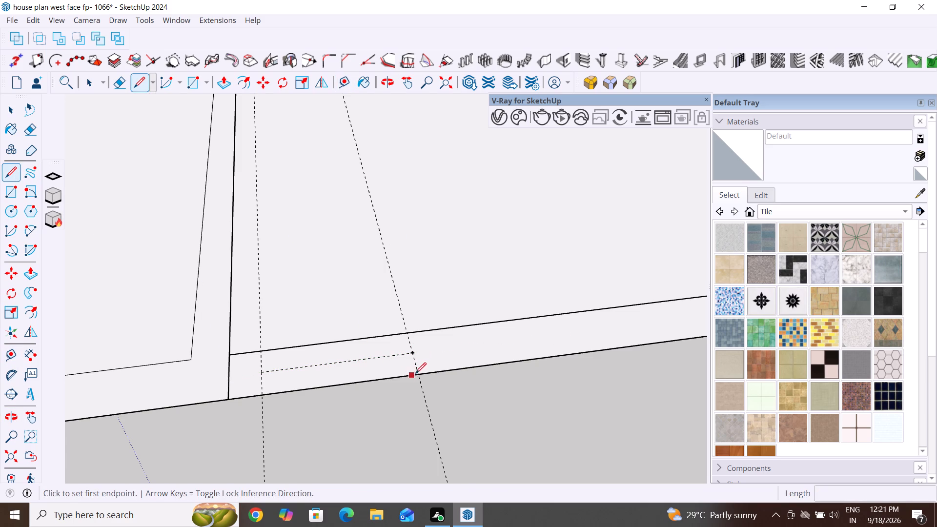
pyautogui.click(420, 375)
pyautogui.click(411, 332)
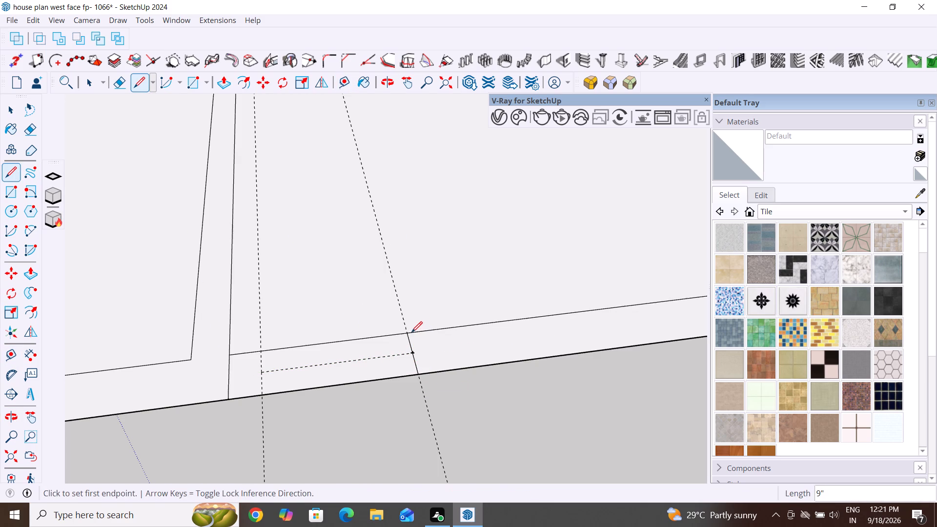
pyautogui.click(263, 398)
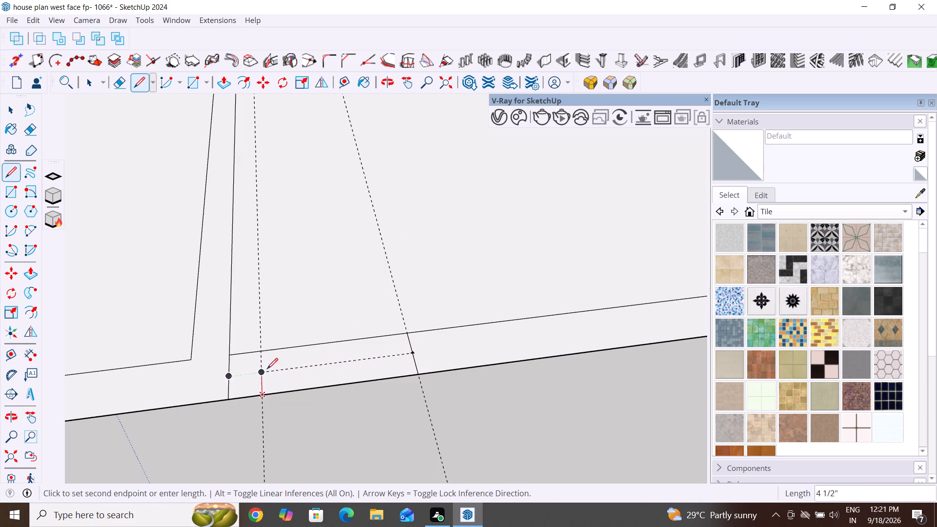
pyautogui.click(259, 351)
pyautogui.press('Escape')
pyautogui.press('Escape')
pyautogui.scroll(-4, 394, 407)
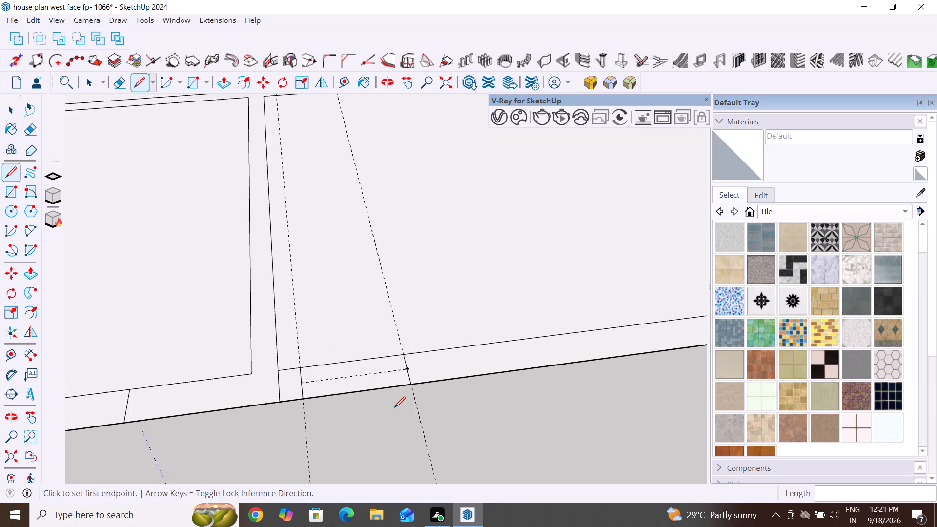
pyautogui.scroll(-3, 394, 407)
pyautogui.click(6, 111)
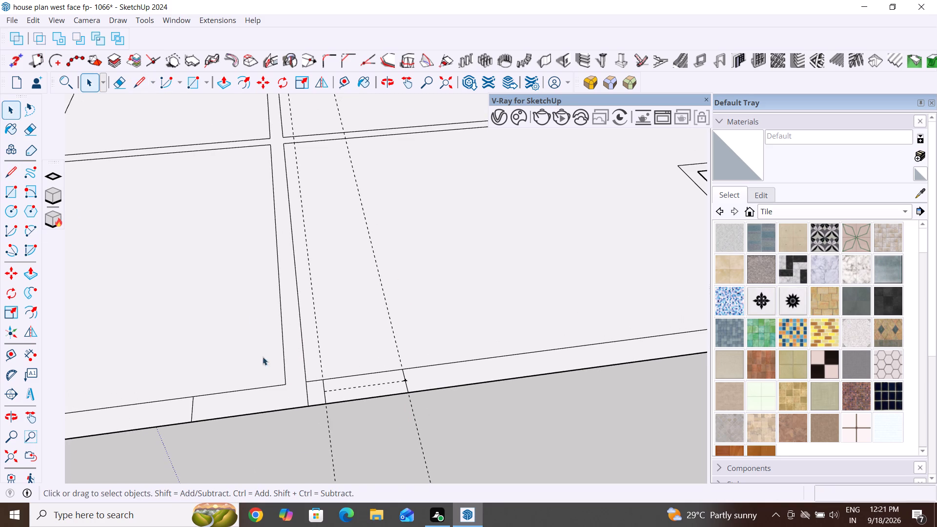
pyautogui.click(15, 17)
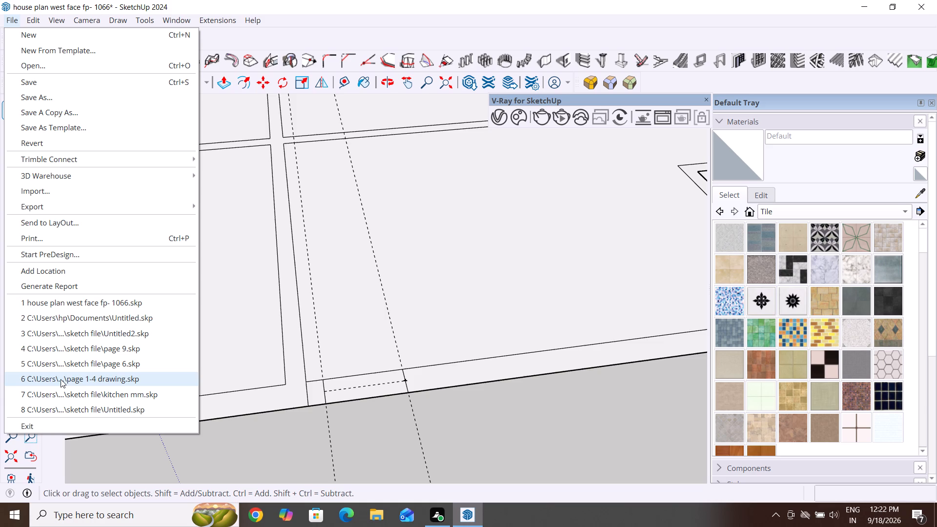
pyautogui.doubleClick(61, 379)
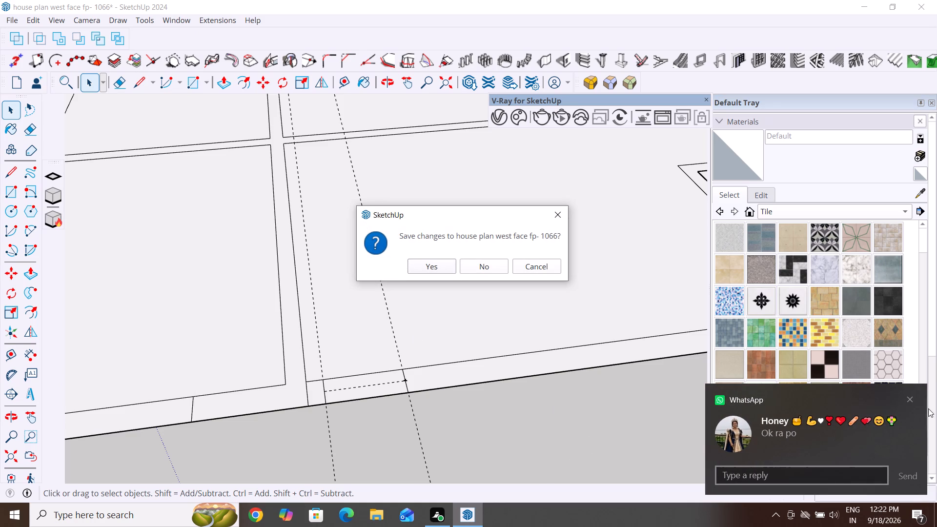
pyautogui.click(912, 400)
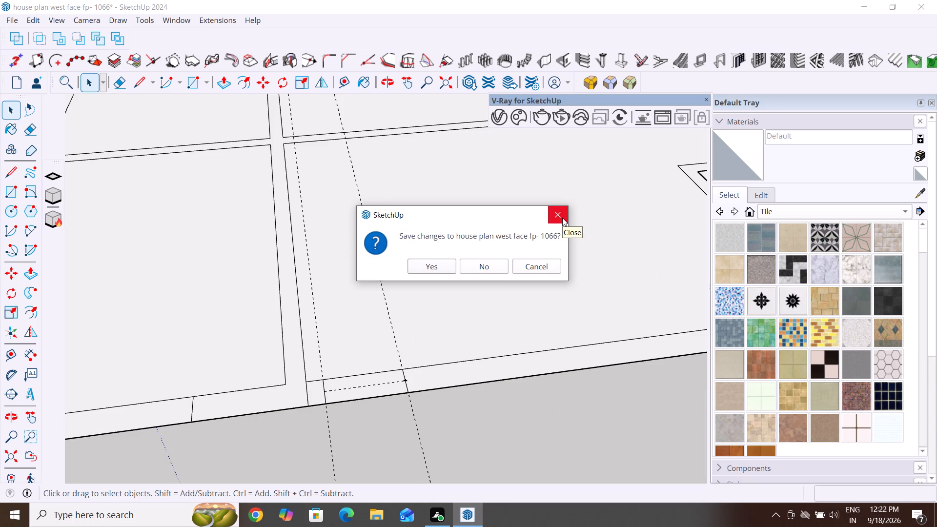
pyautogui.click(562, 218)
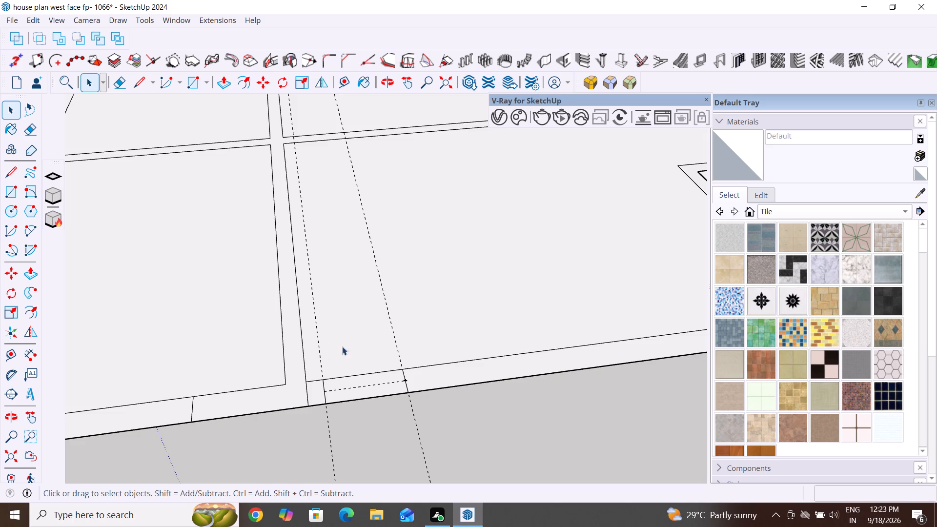
# Turn off the display of guides in the model.
pyautogui.click(15, 21)
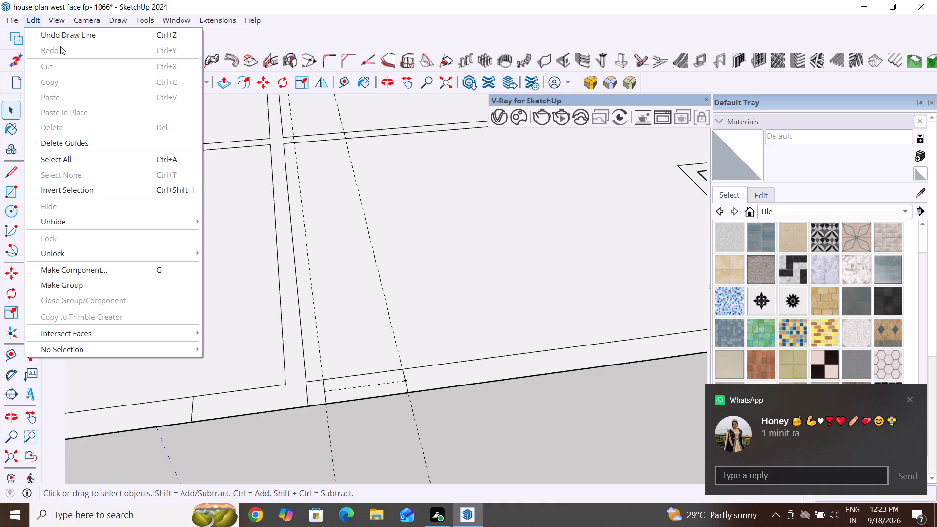
pyautogui.click(908, 397)
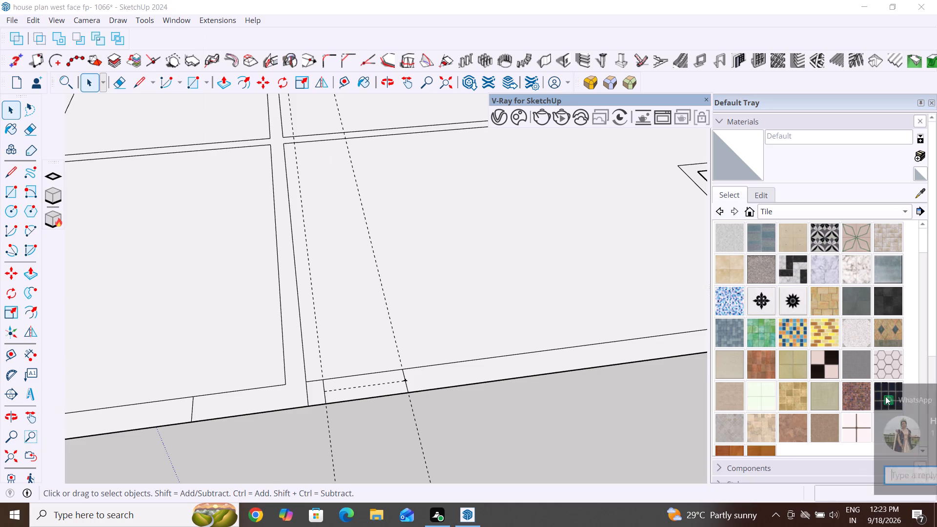
pyautogui.click(12, 20)
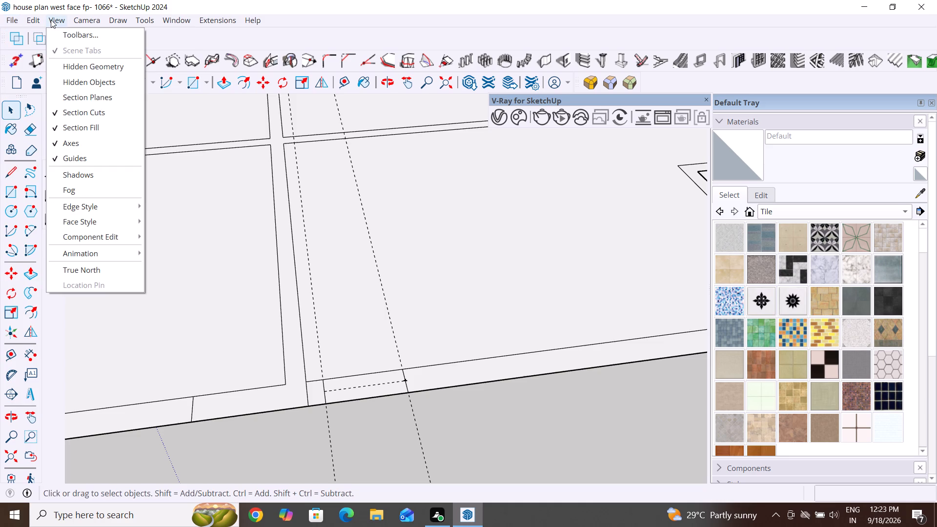
pyautogui.click(81, 163)
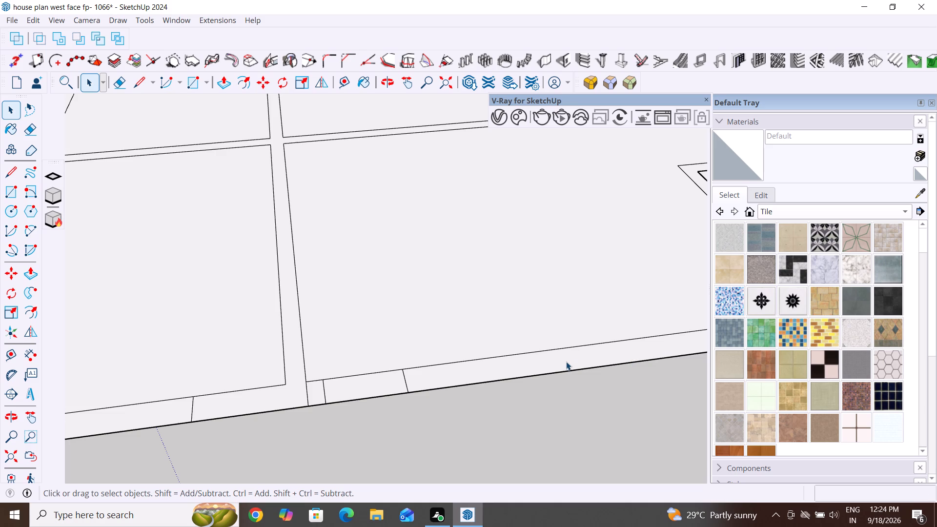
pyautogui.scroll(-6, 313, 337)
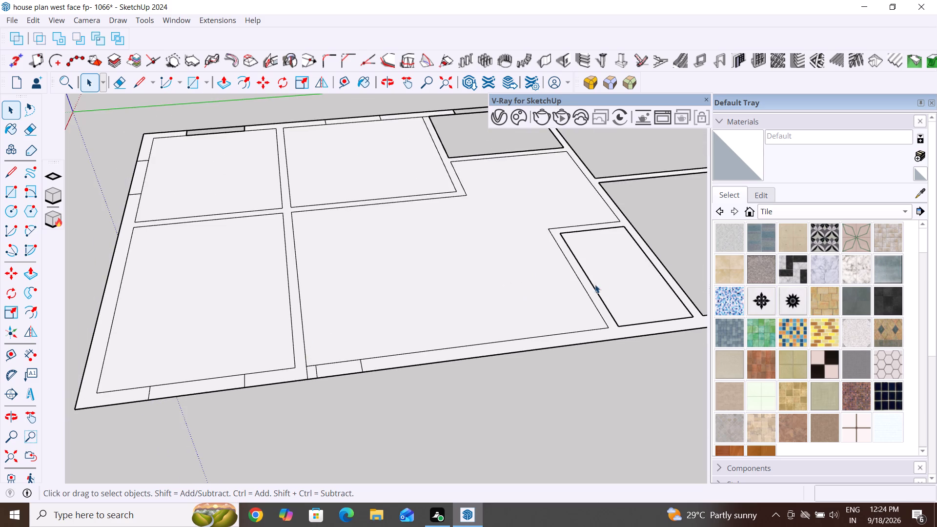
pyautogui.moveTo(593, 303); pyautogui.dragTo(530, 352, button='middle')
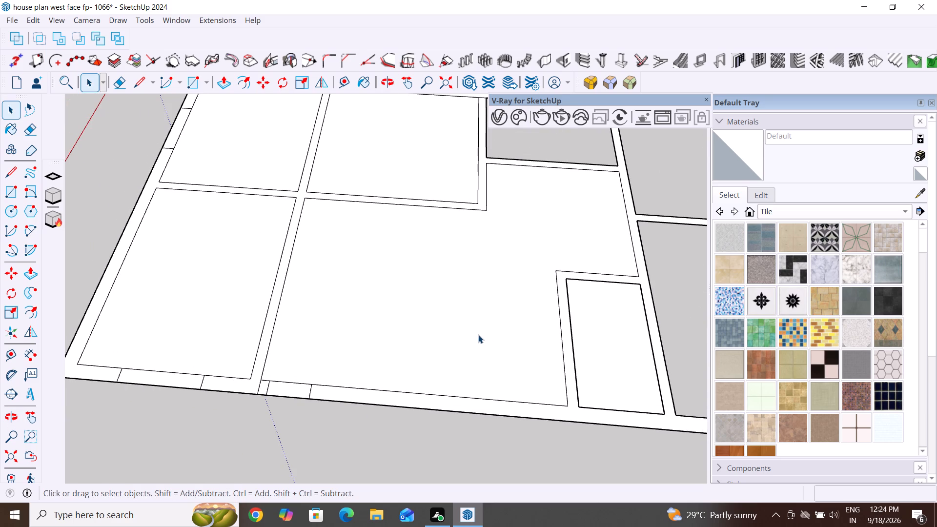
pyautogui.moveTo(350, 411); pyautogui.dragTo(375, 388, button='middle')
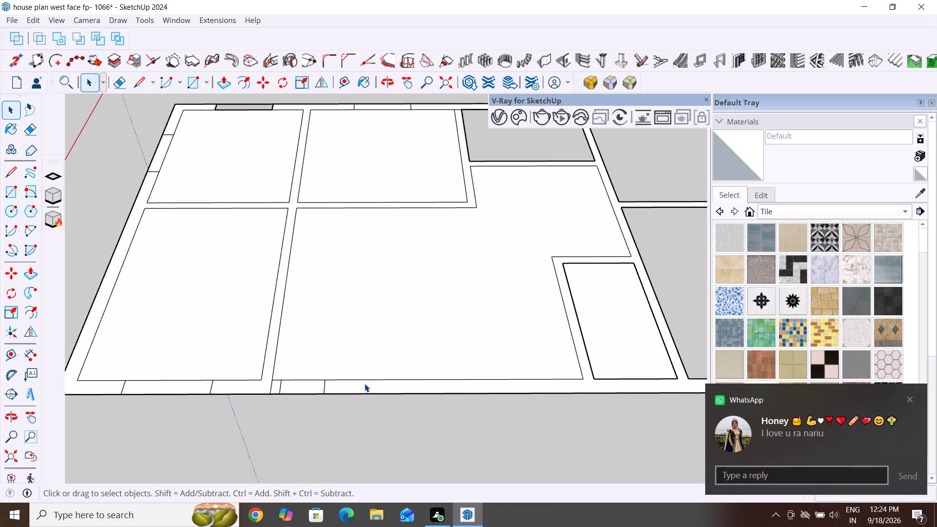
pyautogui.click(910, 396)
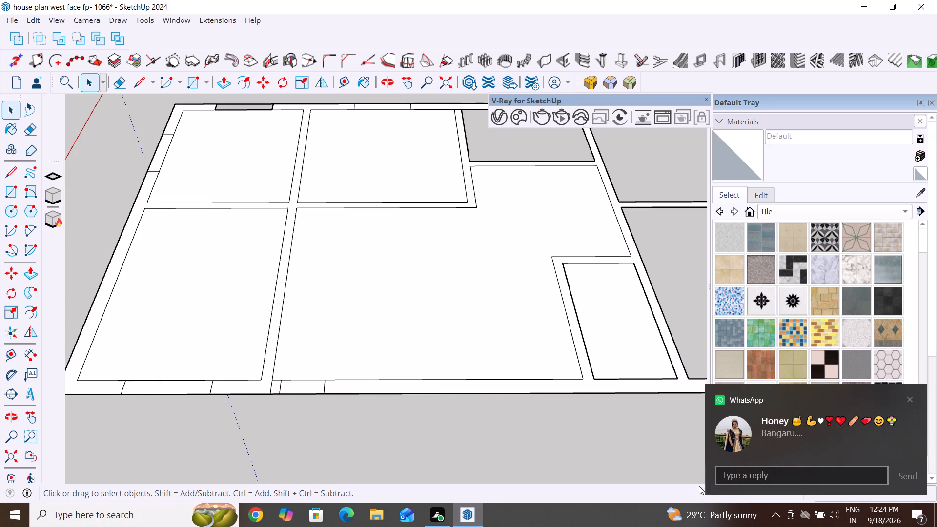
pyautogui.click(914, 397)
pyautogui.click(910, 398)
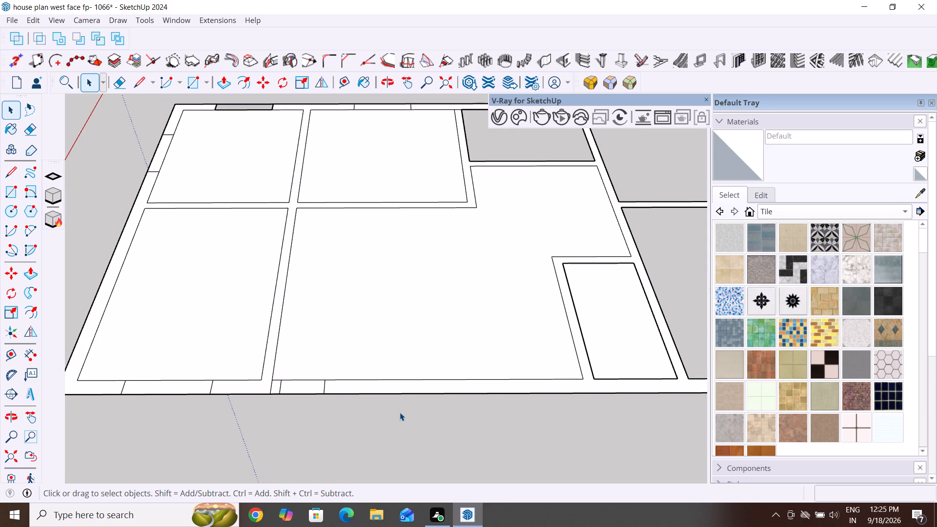
# Draw a 9" line across the right outer wall from the hall's inner corner beside the small rectangular room.
pyautogui.scroll(-3, 442, 313)
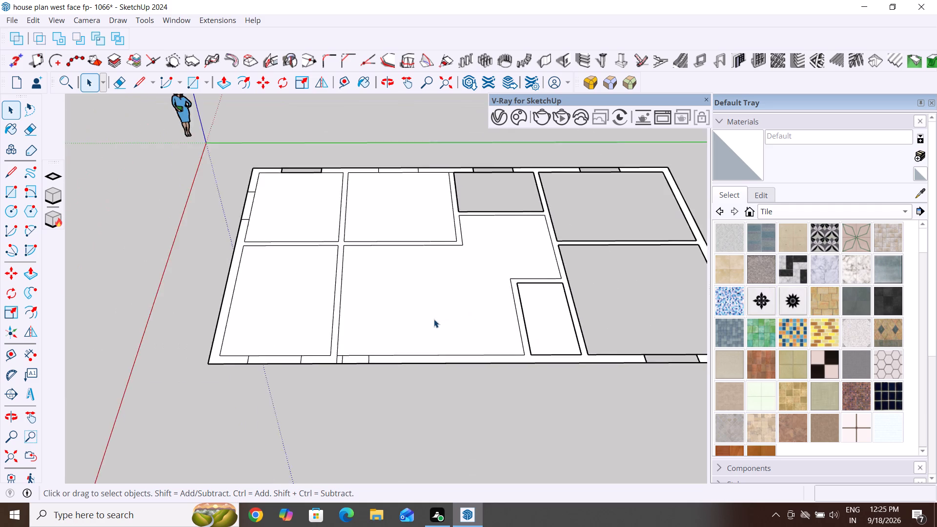
pyautogui.scroll(-7, 434, 319)
pyautogui.moveTo(373, 358); pyautogui.dragTo(606, 380, button='middle')
pyautogui.moveTo(412, 371); pyautogui.dragTo(493, 369, button='middle')
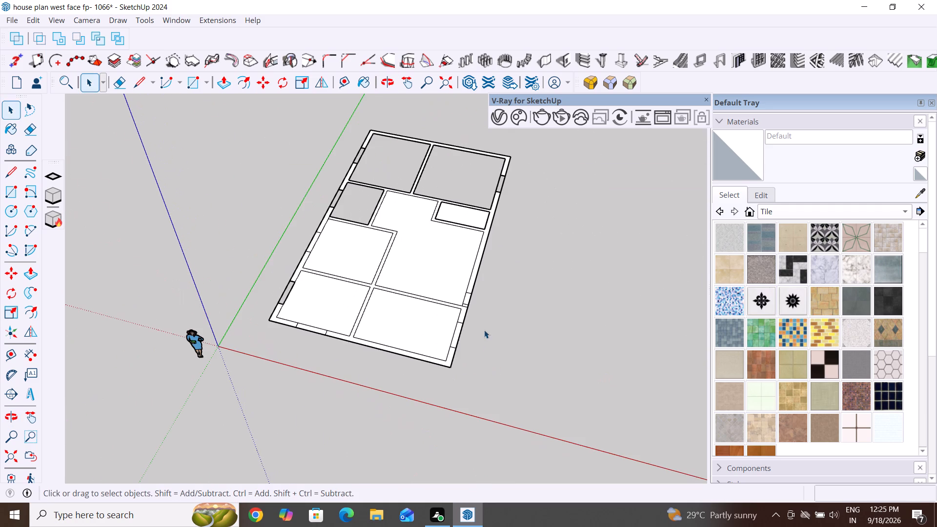
pyautogui.moveTo(504, 312); pyautogui.dragTo(480, 317, button='middle')
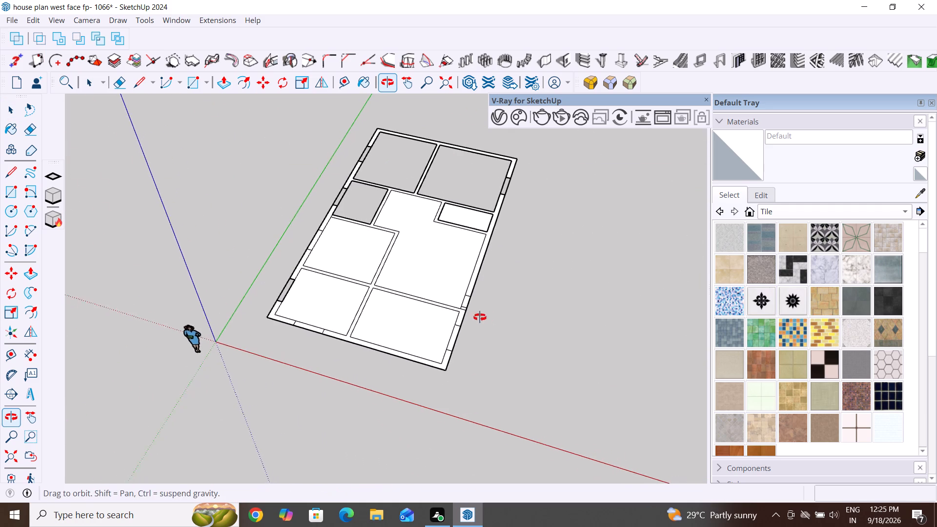
pyautogui.moveTo(480, 317); pyautogui.dragTo(381, 336, button='middle')
pyautogui.moveTo(558, 310); pyautogui.dragTo(422, 326, button='middle')
pyautogui.scroll(3, 468, 342)
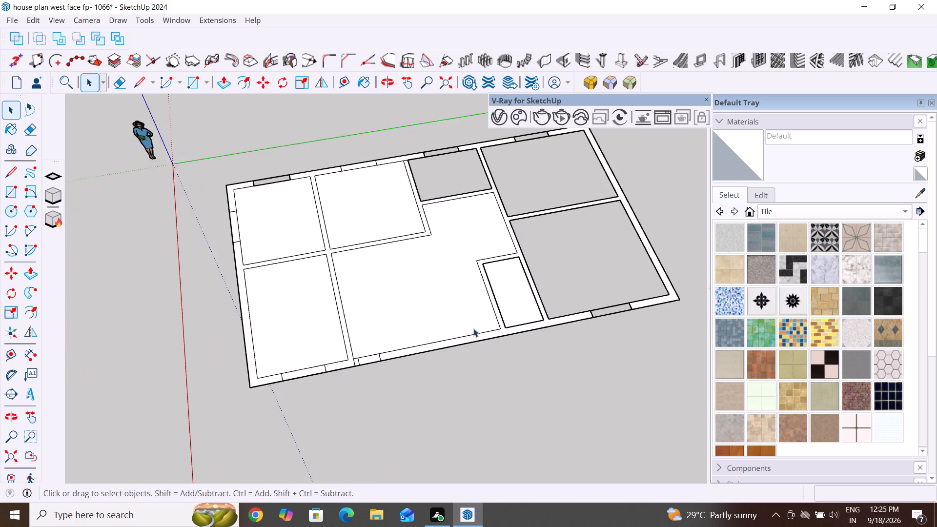
pyautogui.scroll(8, 570, 363)
pyautogui.moveTo(570, 360); pyautogui.dragTo(466, 367, button='middle')
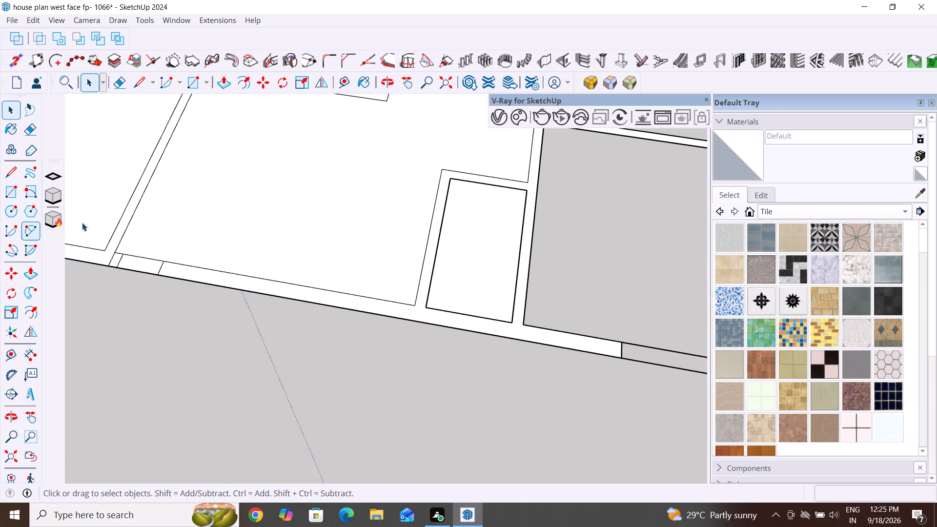
pyautogui.click(137, 86)
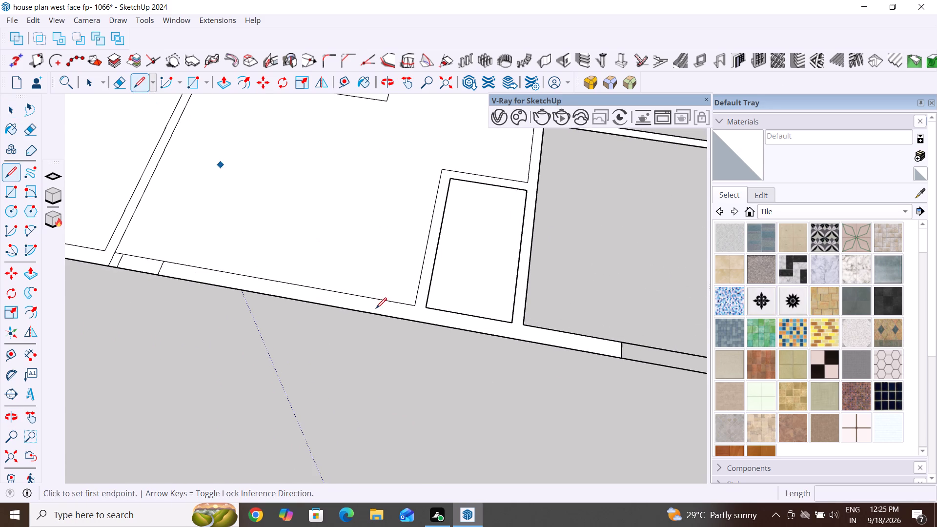
pyautogui.scroll(4, 428, 315)
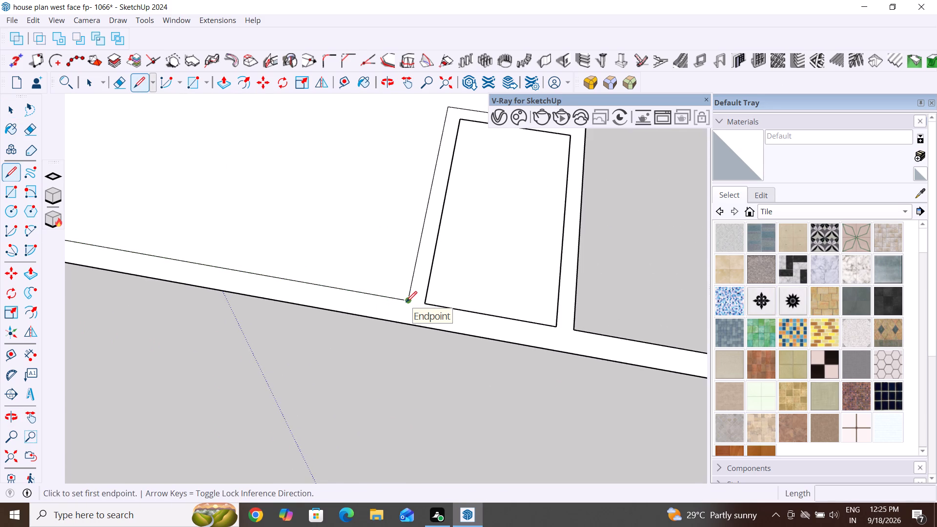
pyautogui.click(406, 302)
pyautogui.click(399, 325)
pyautogui.press('space')
pyautogui.press('Escape')
pyautogui.press('Escape')
pyautogui.press('Escape')
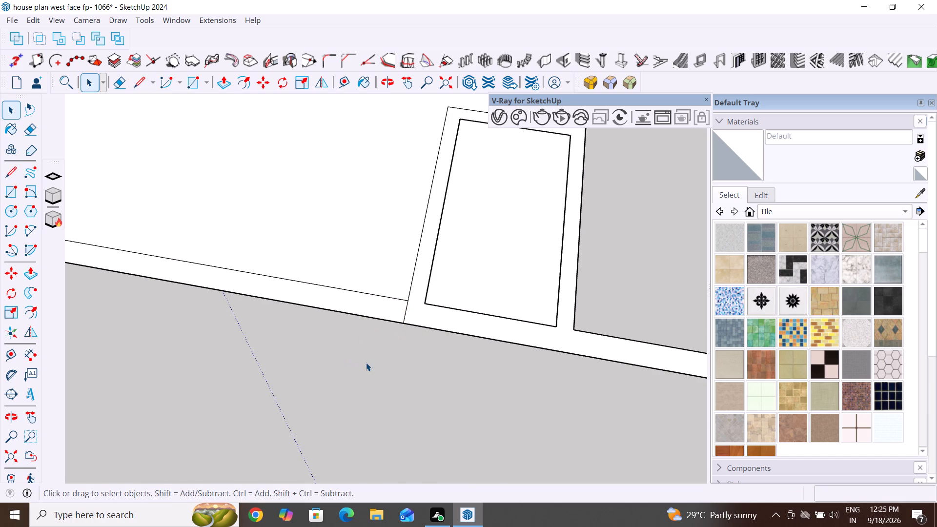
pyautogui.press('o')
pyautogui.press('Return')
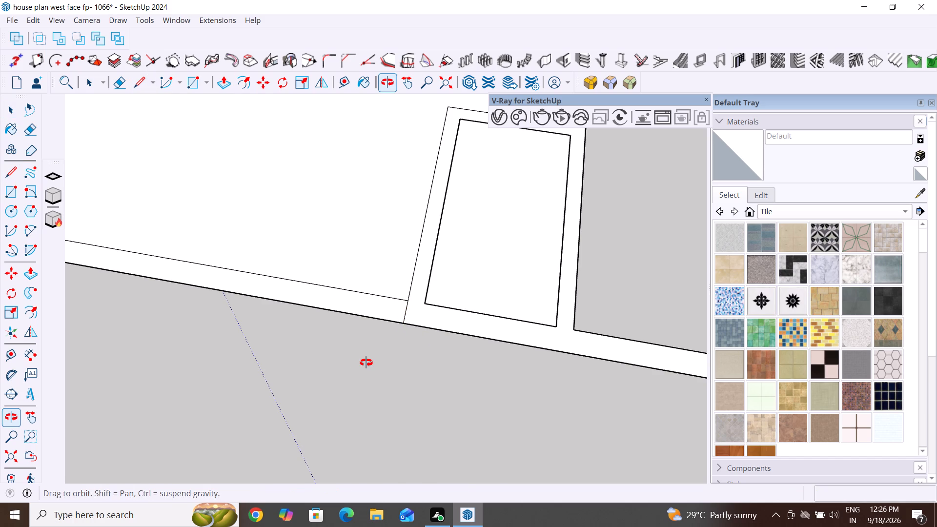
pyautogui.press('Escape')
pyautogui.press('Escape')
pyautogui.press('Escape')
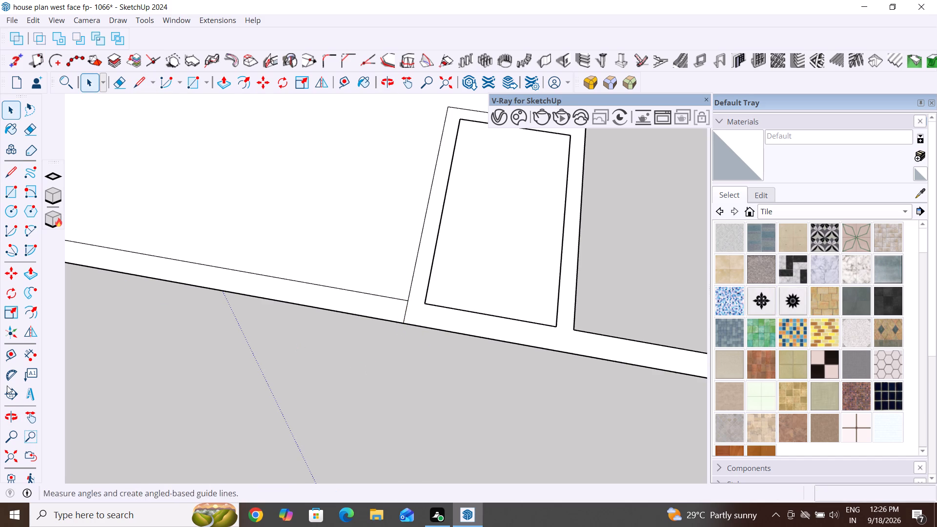
# Place a guide across the right outer wall 5" from the new cross line, on the hall side.
pyautogui.click(11, 359)
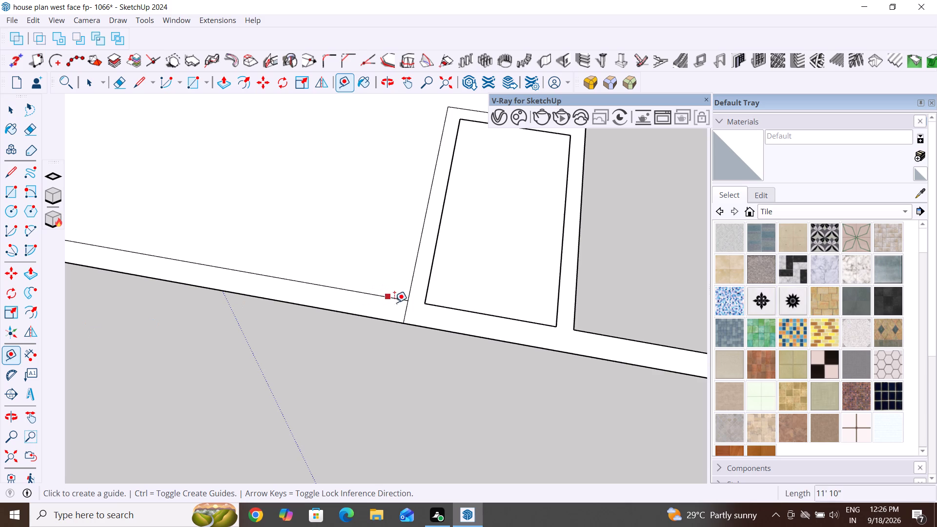
pyautogui.click(402, 312)
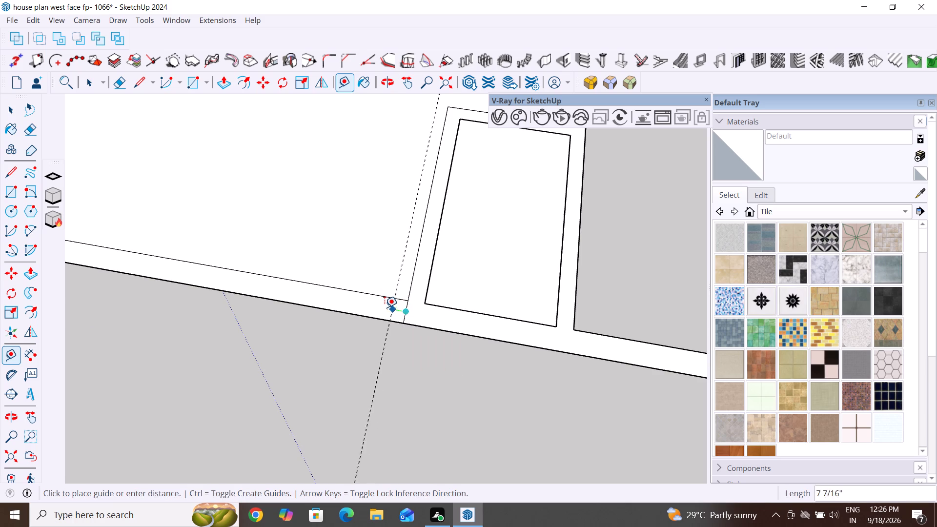
pyautogui.write('5"')
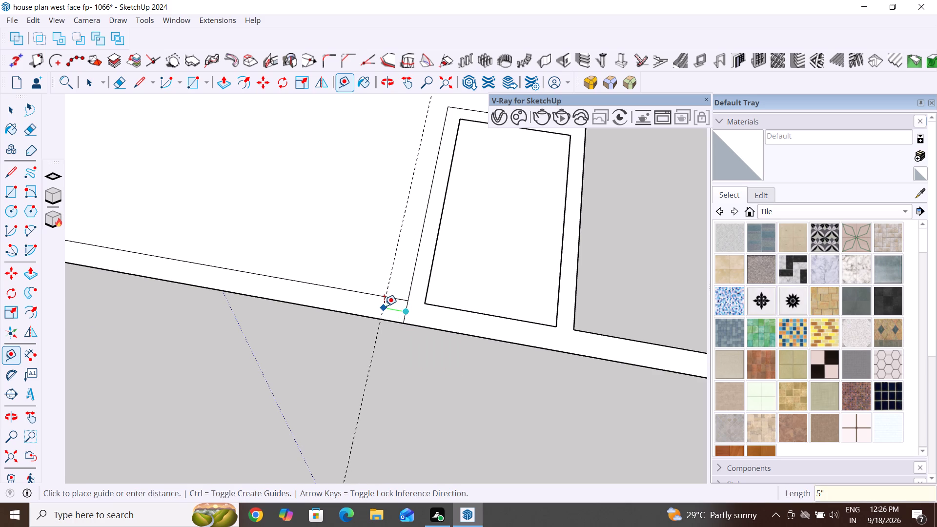
pyautogui.press('Return')
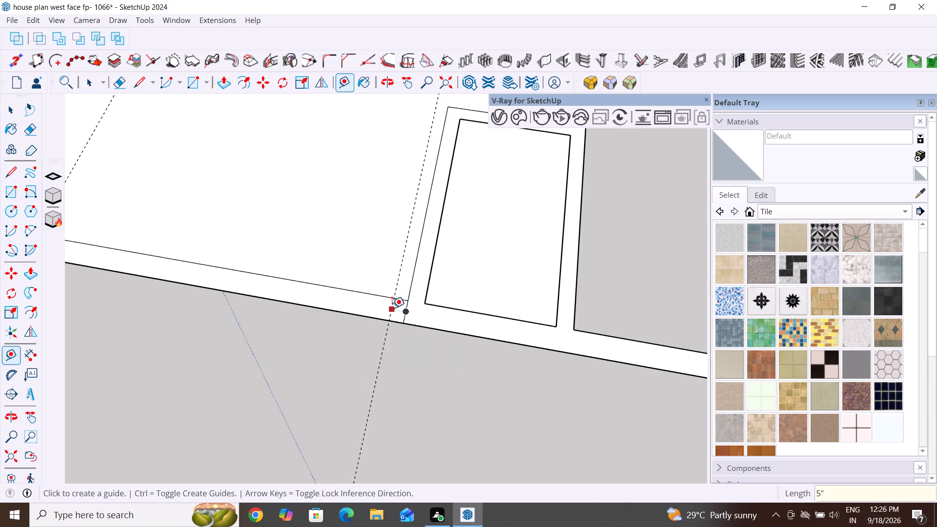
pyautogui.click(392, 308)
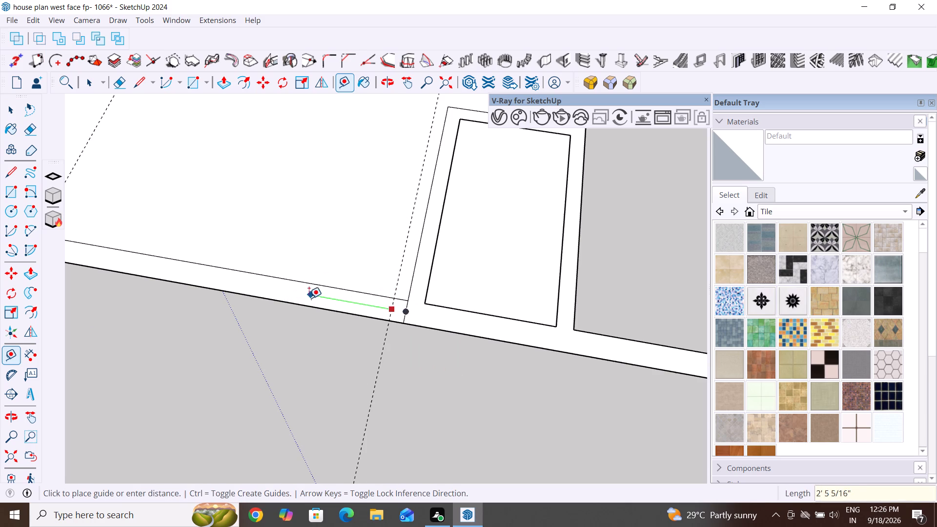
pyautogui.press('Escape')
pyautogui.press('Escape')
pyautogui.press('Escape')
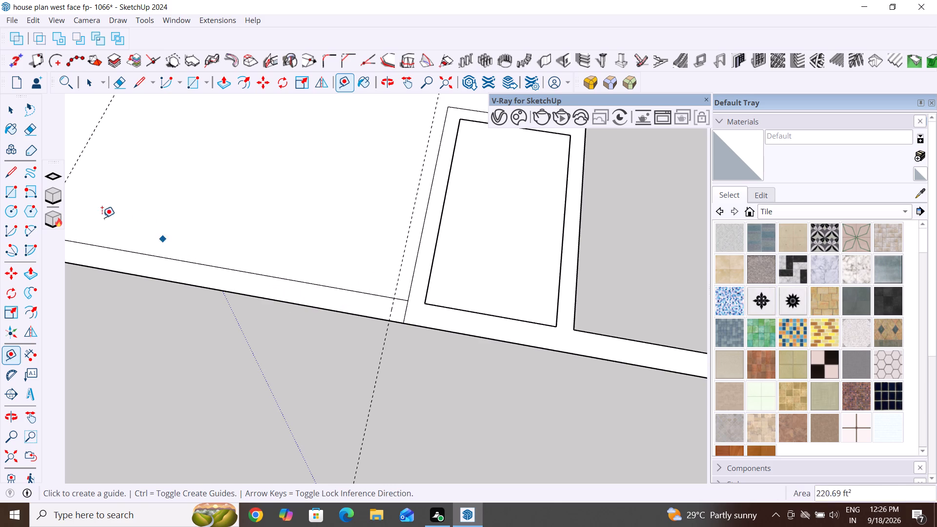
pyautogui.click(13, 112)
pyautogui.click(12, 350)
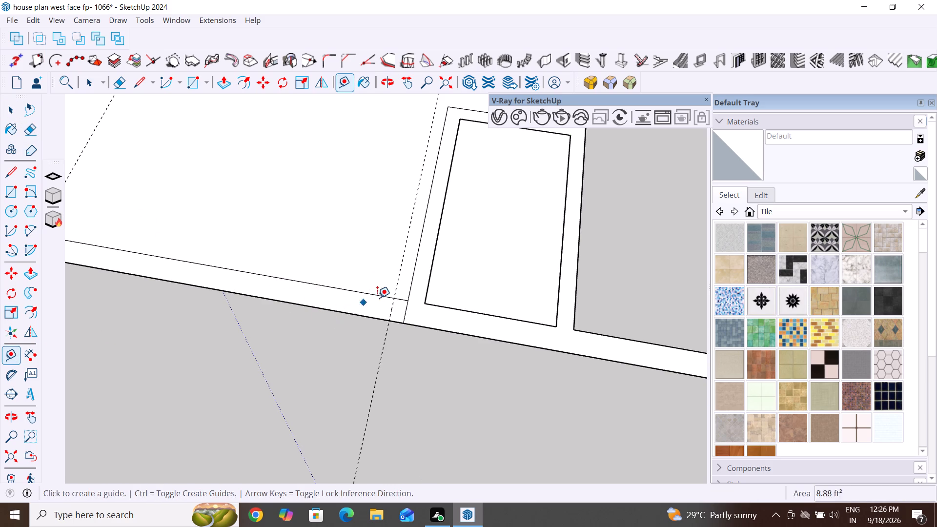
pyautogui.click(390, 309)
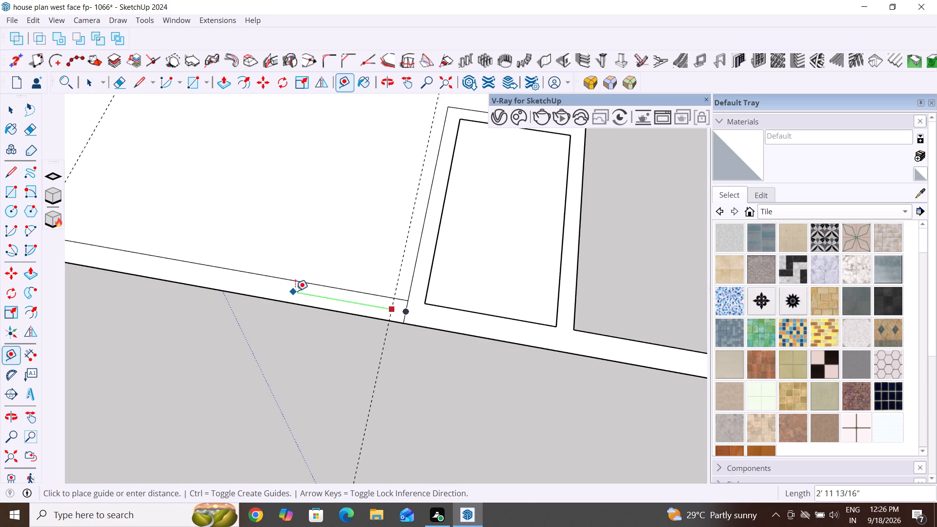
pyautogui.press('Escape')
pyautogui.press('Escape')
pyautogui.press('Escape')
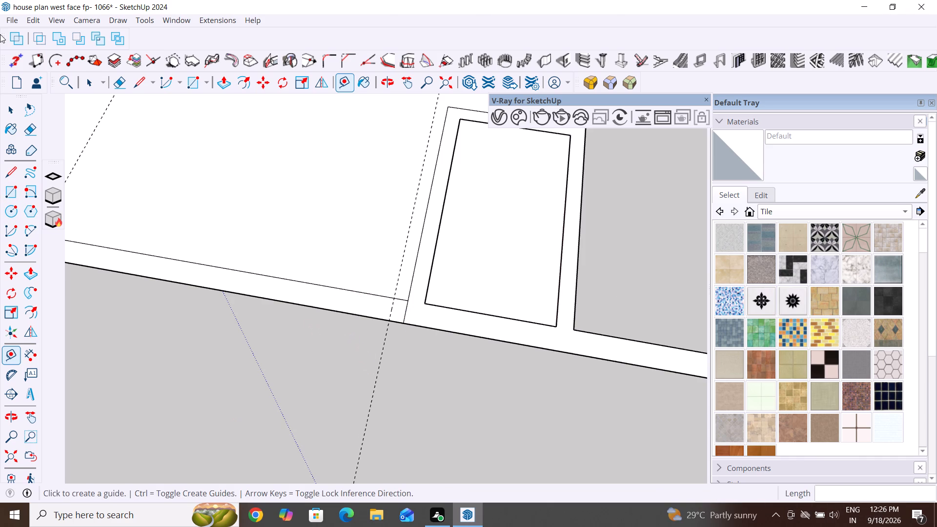
# Place a short guide about 1' 6" long inside the right outer wall, starting from the 5" guide and running along the wall.
pyautogui.click(9, 106)
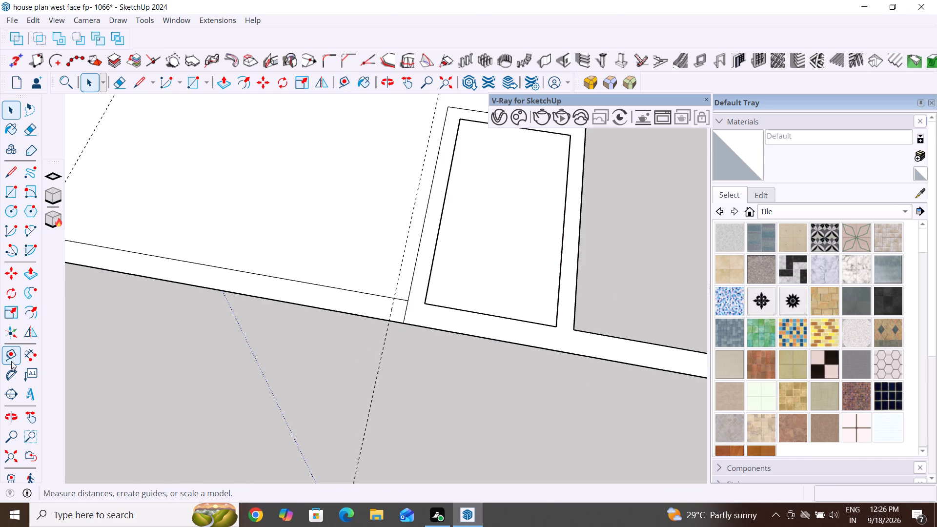
pyautogui.click(11, 360)
pyautogui.click(391, 307)
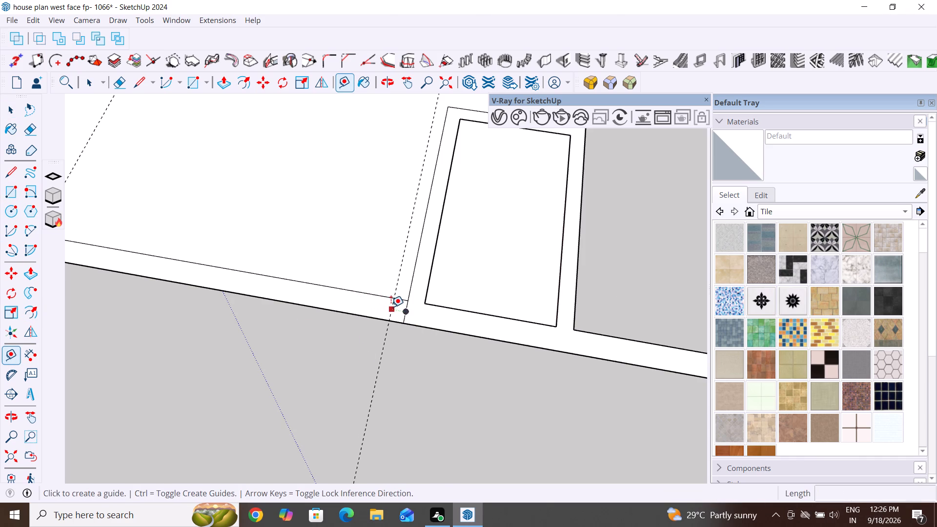
pyautogui.click(342, 298)
pyautogui.click(3, 104)
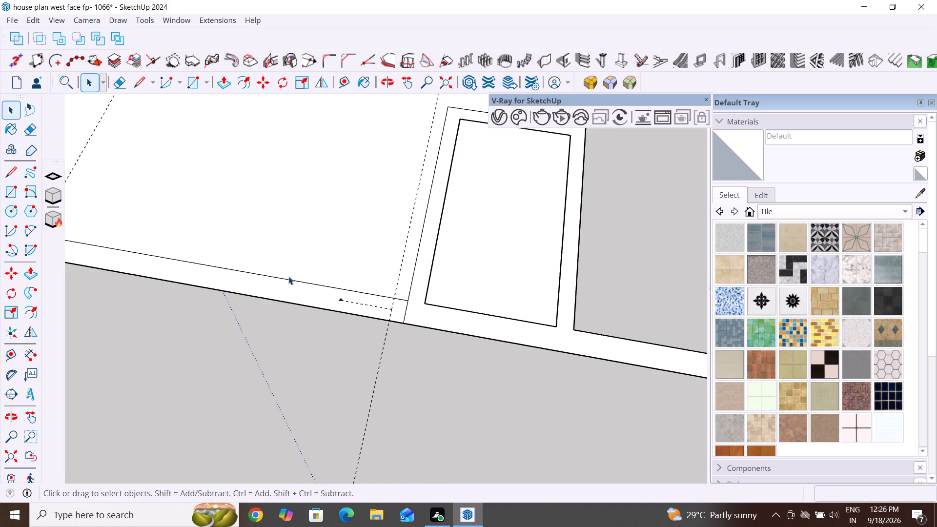
pyautogui.press('Escape')
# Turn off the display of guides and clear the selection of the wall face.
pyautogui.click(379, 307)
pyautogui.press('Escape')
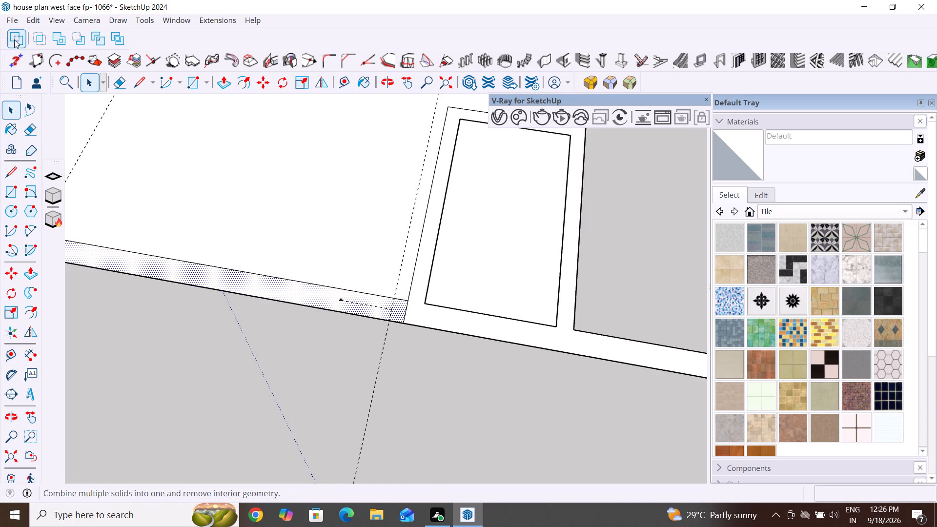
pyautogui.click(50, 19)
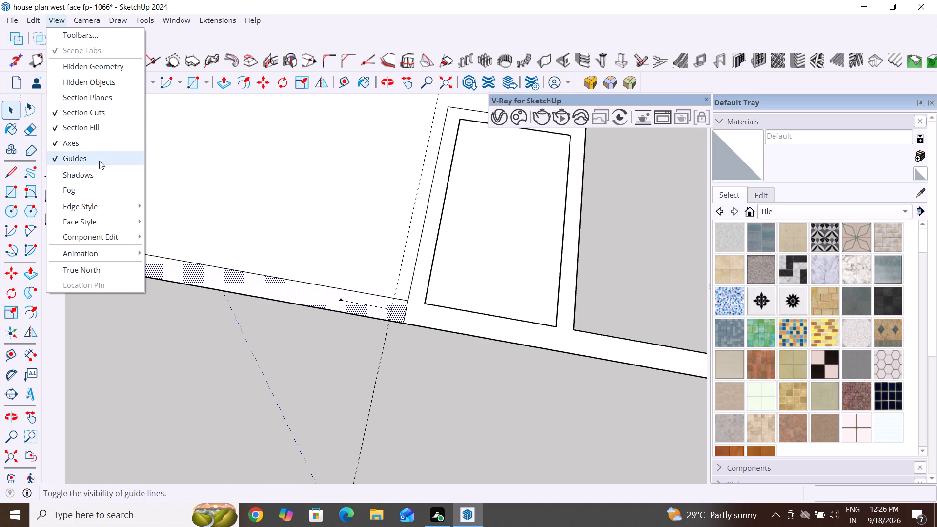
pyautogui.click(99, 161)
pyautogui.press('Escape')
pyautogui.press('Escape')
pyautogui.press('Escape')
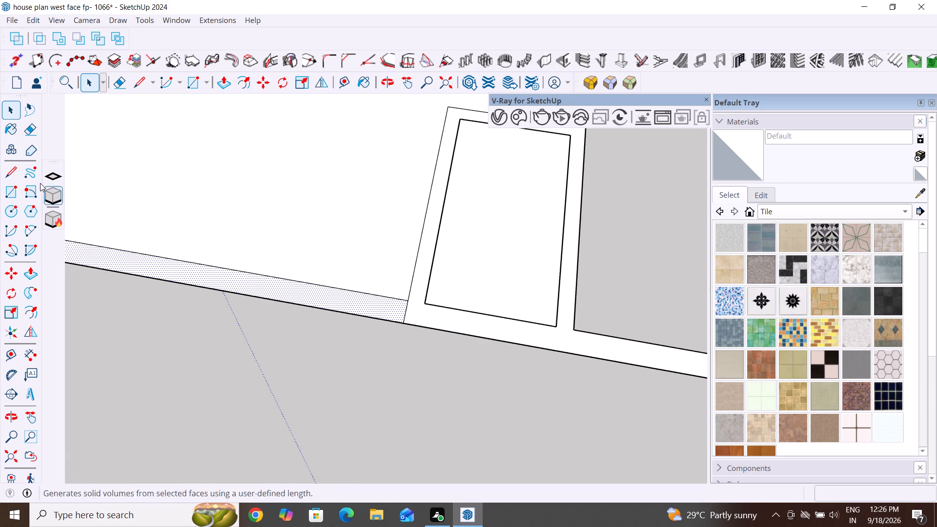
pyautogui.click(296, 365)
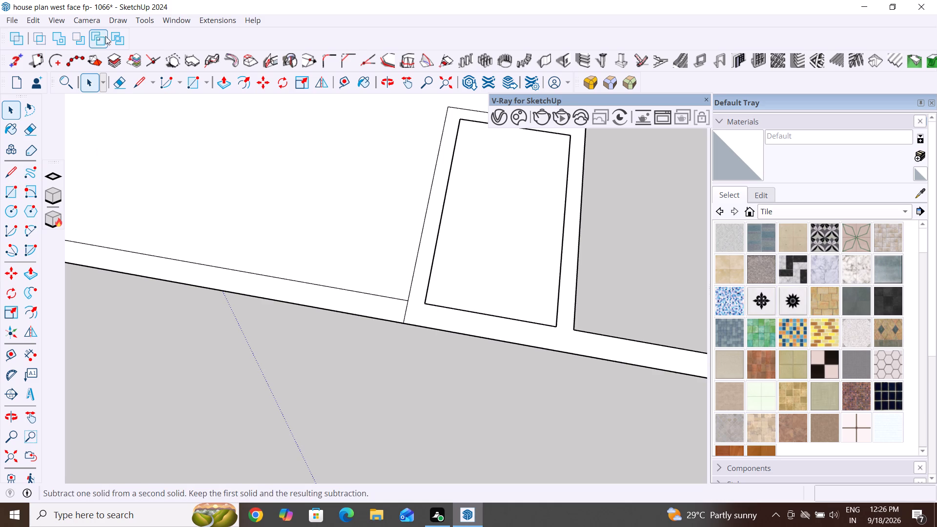
# Place a guide 5" from the cross line beside the small room, on the hall side of the right outer wall.
pyautogui.click(13, 350)
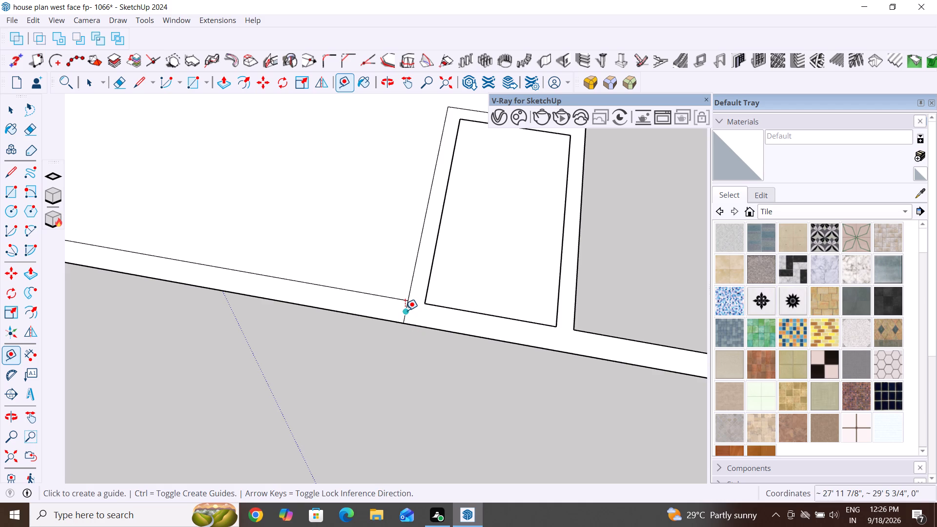
pyautogui.click(405, 310)
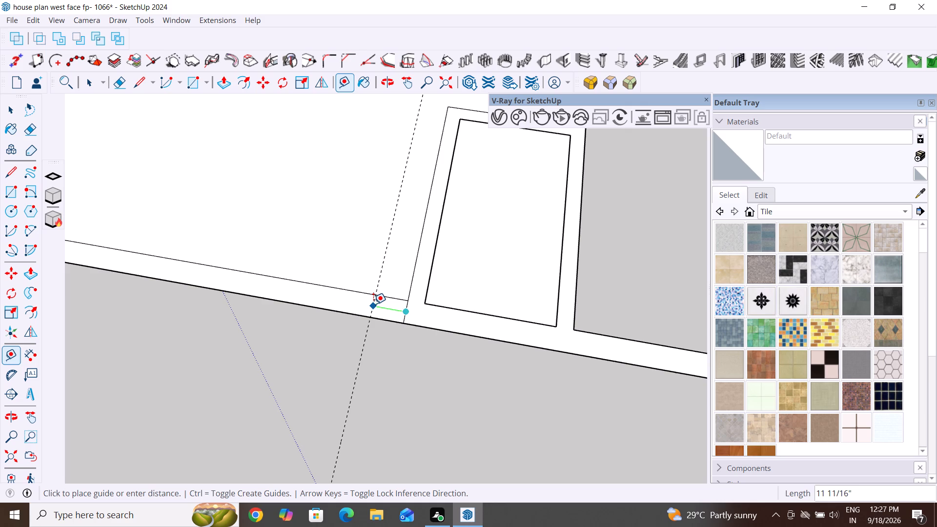
pyautogui.press('5')
pyautogui.hotkey('shift', '"')
pyautogui.press('Return')
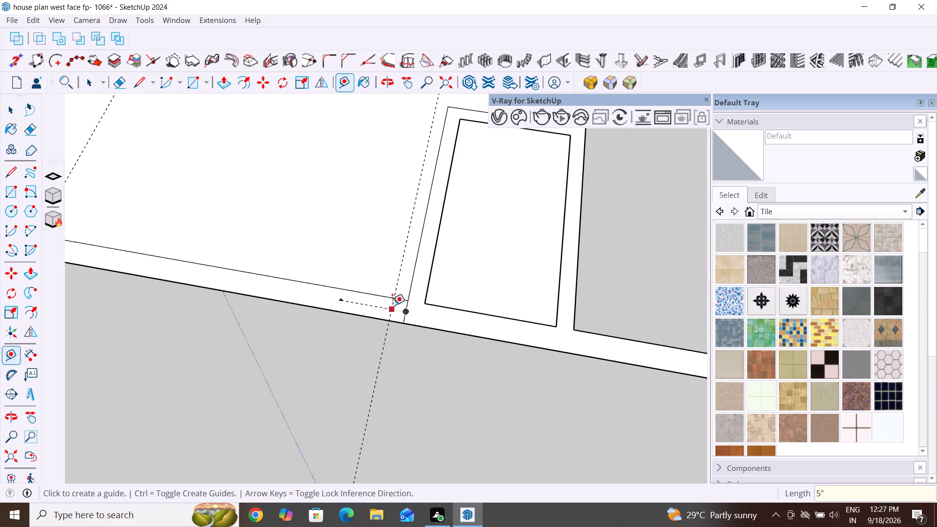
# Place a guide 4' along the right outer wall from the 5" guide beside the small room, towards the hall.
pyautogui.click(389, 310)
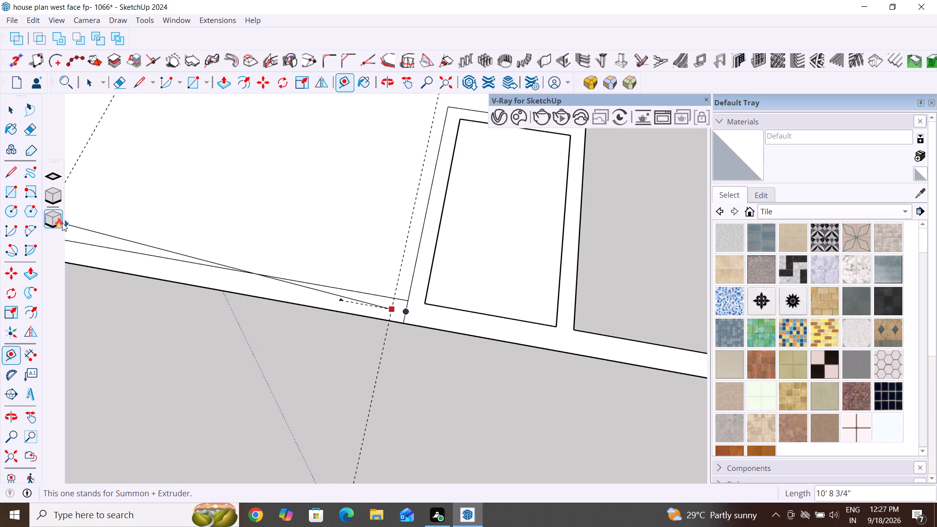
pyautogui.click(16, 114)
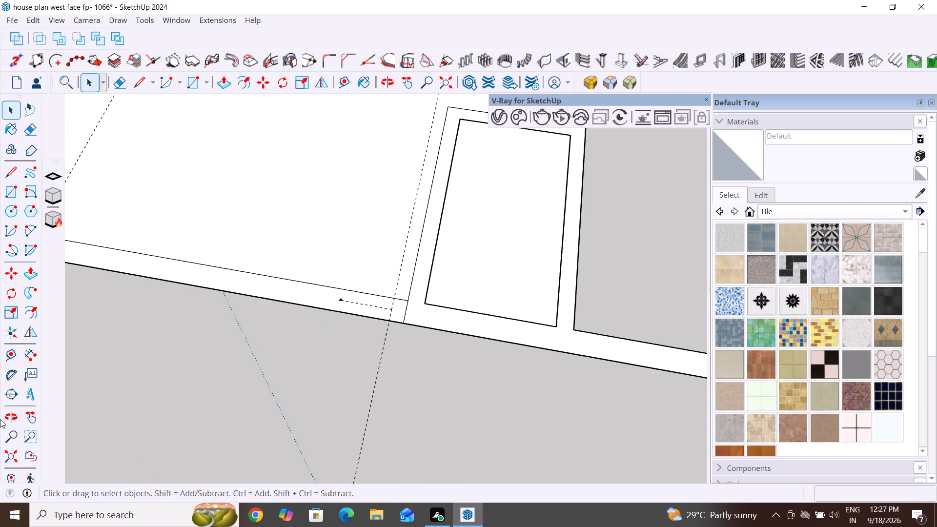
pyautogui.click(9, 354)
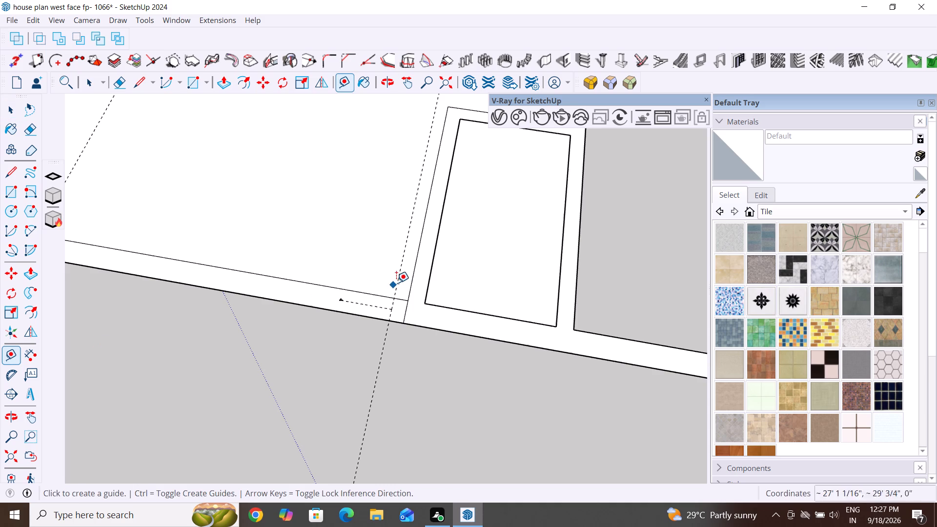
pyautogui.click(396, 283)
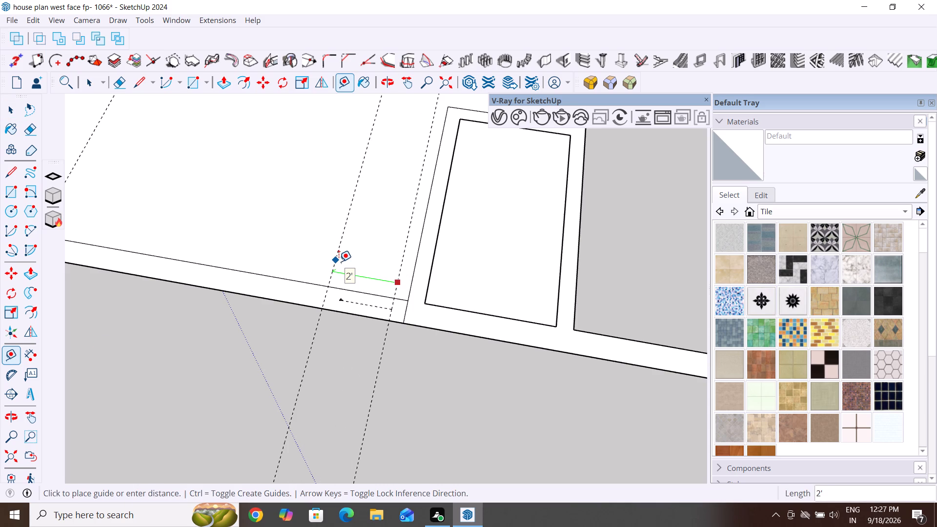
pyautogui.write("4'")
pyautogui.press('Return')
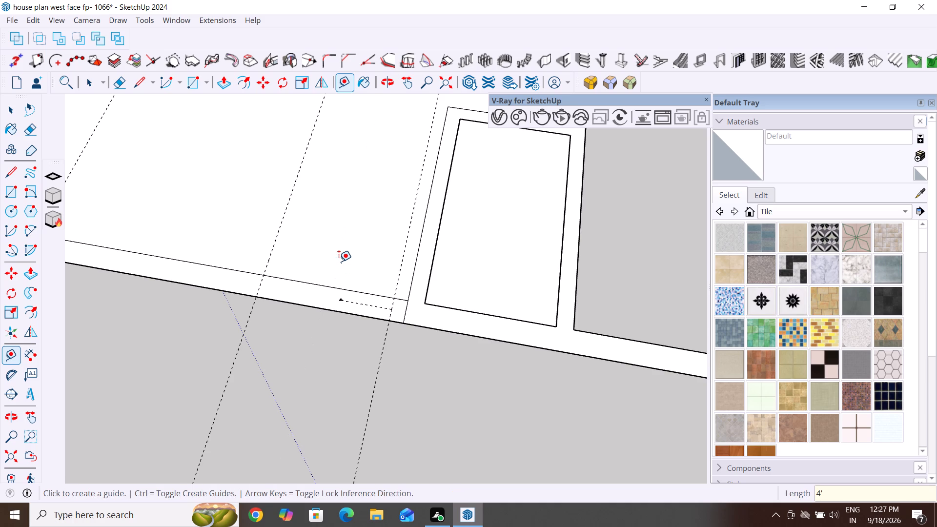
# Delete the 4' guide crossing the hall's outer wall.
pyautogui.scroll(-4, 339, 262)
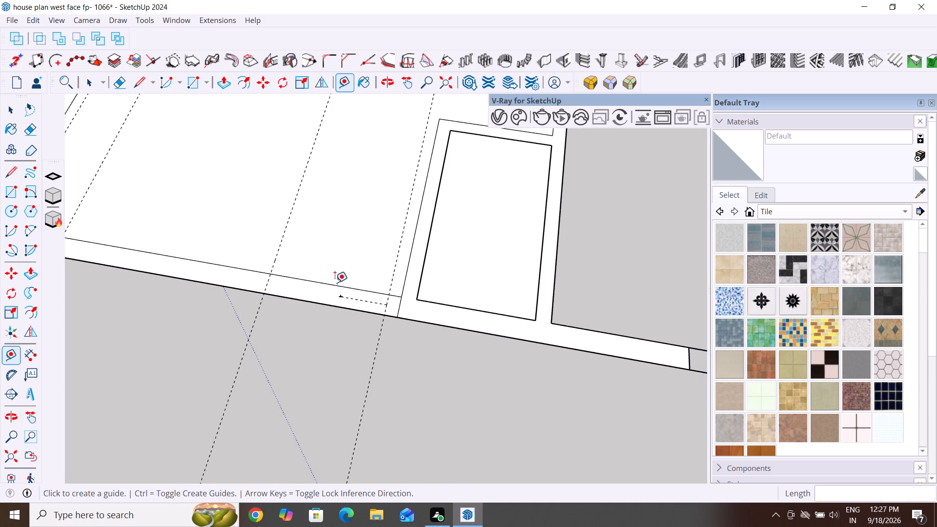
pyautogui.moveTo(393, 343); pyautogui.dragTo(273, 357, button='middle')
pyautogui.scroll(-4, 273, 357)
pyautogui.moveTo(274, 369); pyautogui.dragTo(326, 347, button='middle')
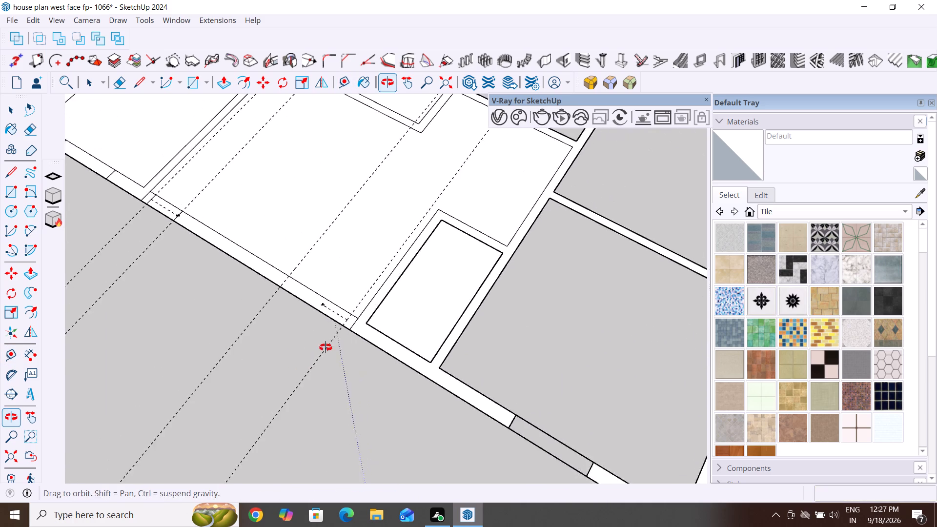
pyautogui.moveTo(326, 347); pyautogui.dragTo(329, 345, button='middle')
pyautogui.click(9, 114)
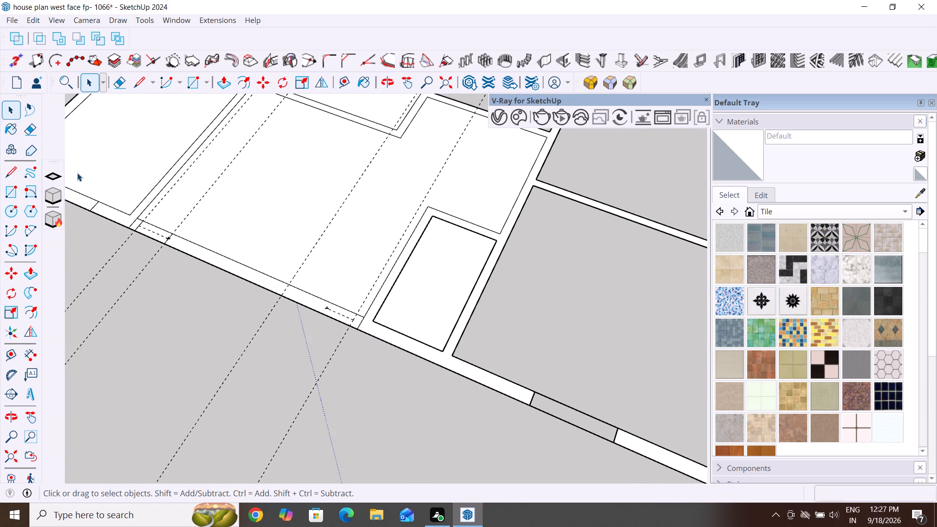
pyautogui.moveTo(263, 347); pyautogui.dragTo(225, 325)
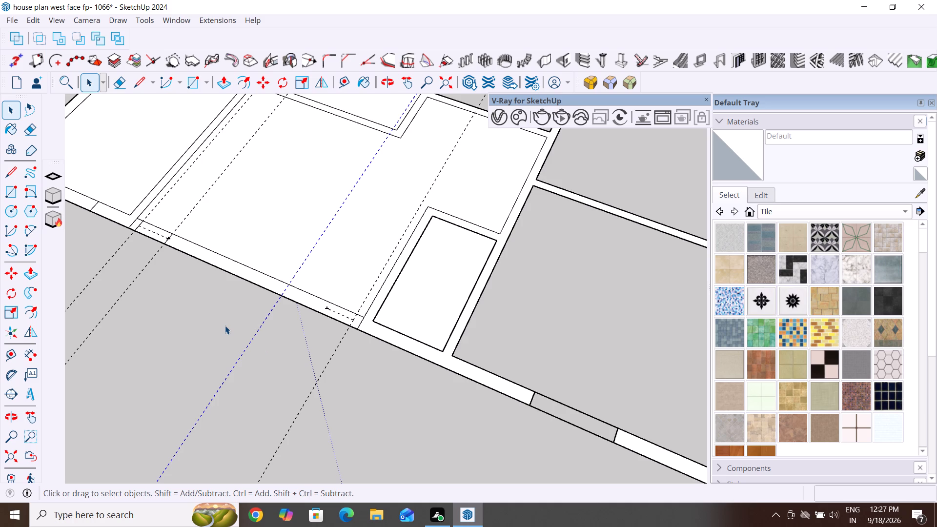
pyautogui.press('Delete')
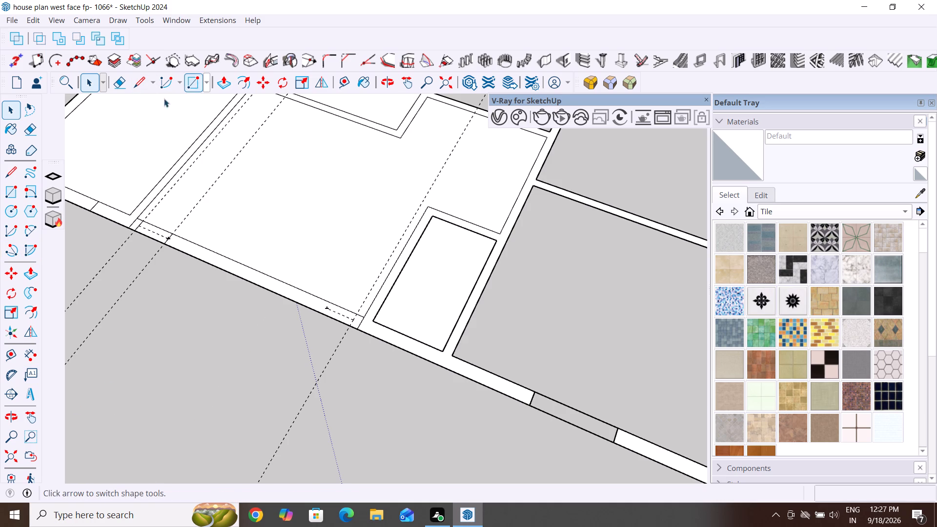
# Place a guide 3' from the 5" guide beside the small room, towards the middle of the hall's outer wall.
pyautogui.click(12, 352)
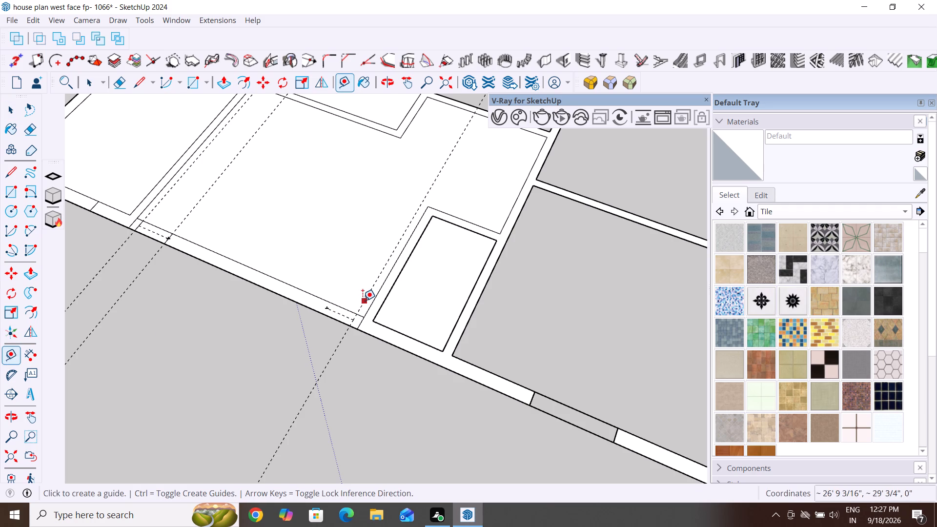
pyautogui.click(363, 301)
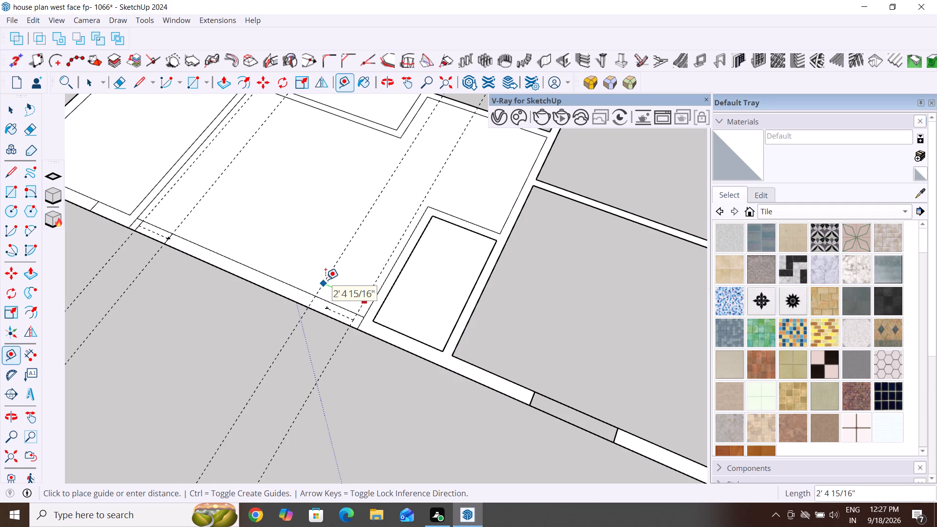
pyautogui.write("3'")
pyautogui.press('Return')
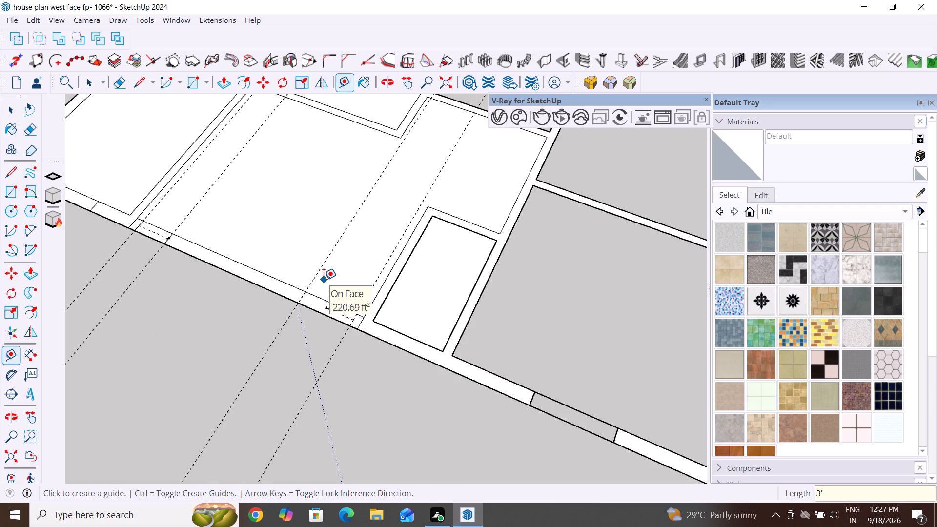
# Place a guide 3' from the 5" guide at the opposite end of the hall's outer wall, towards the middle.
pyautogui.click(128, 241)
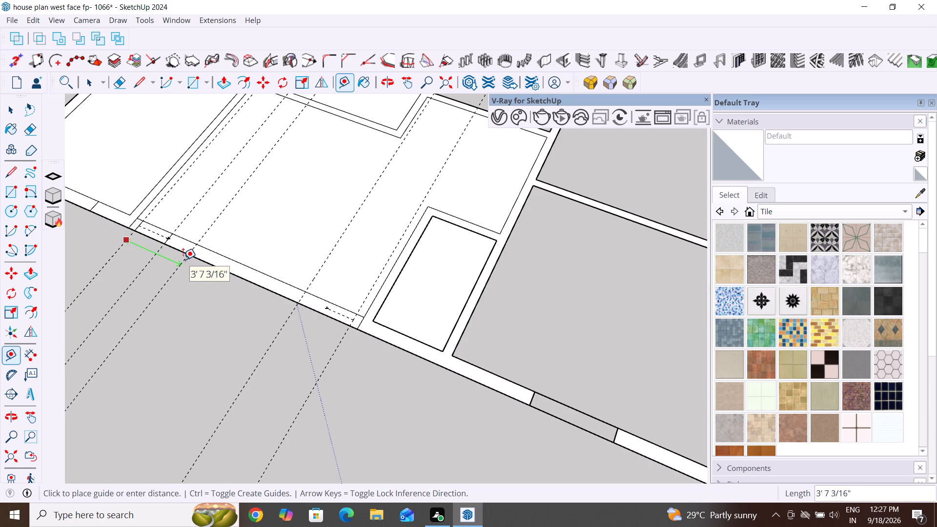
pyautogui.write("3'")
pyautogui.press('Return')
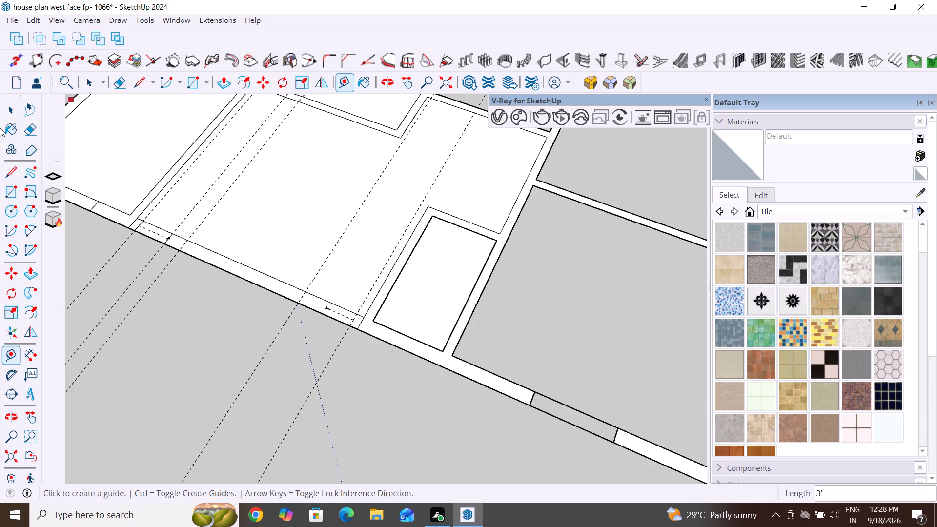
# Draw 9" lines across the outer wall along both 3' guides and along the 5" guide beside the small room.
pyautogui.click(10, 101)
pyautogui.click(145, 79)
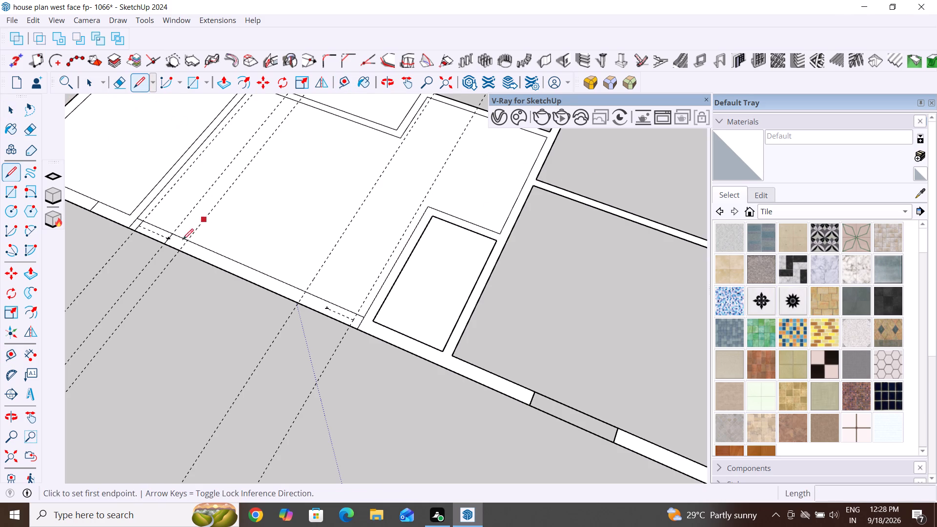
pyautogui.scroll(9, 186, 243)
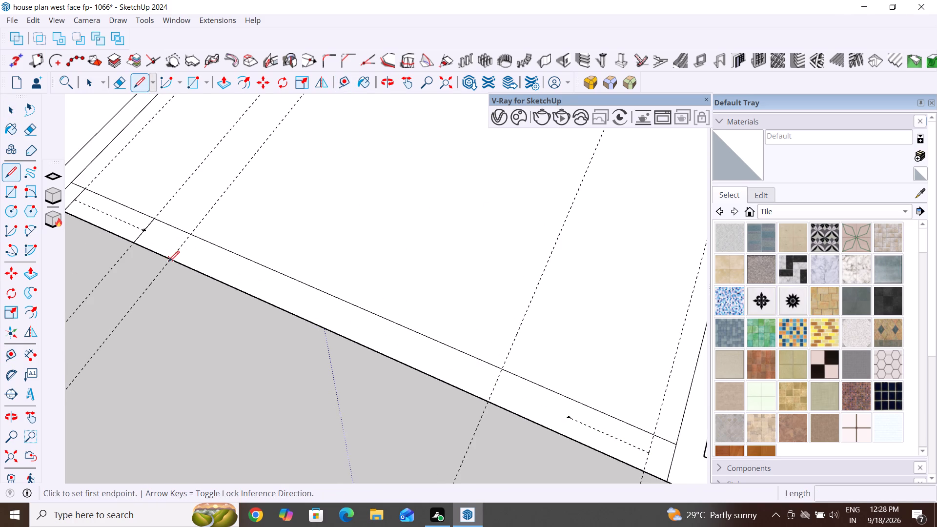
pyautogui.click(169, 262)
pyautogui.click(191, 237)
pyautogui.scroll(-4, 438, 426)
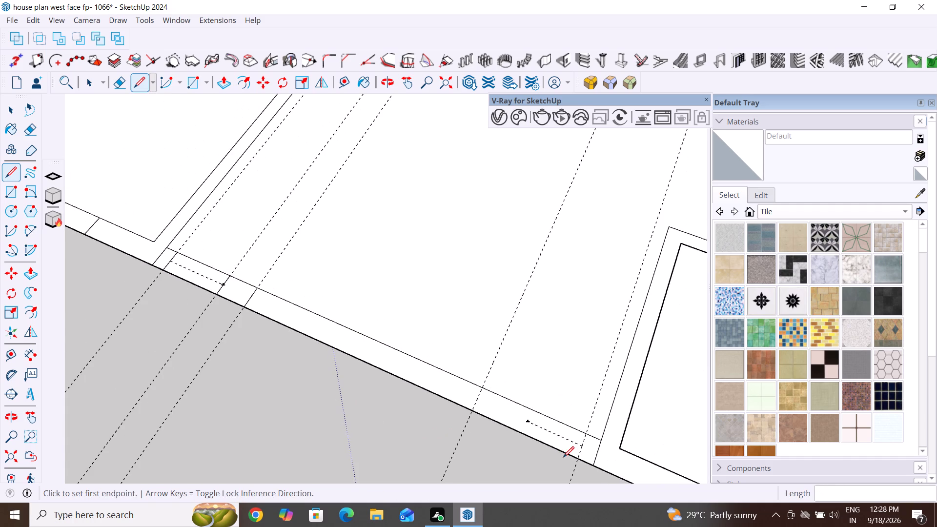
pyautogui.click(577, 462)
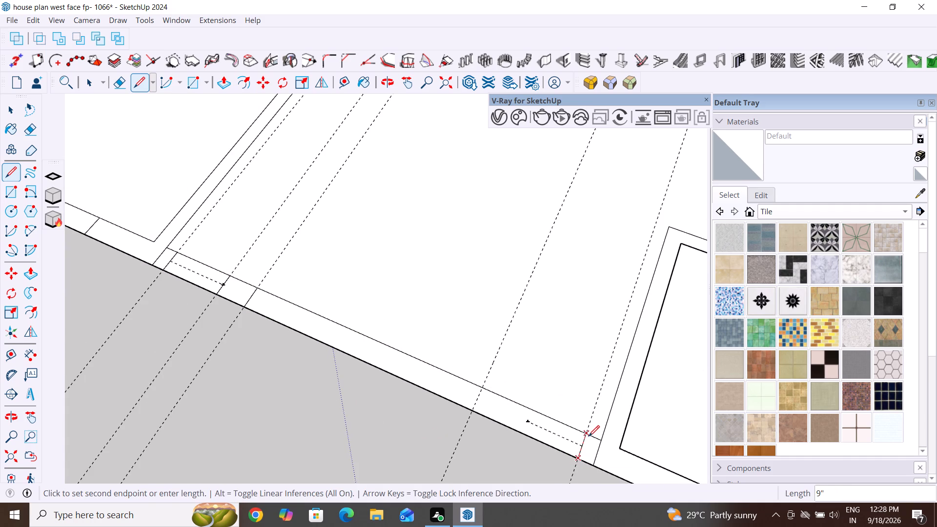
pyautogui.click(589, 436)
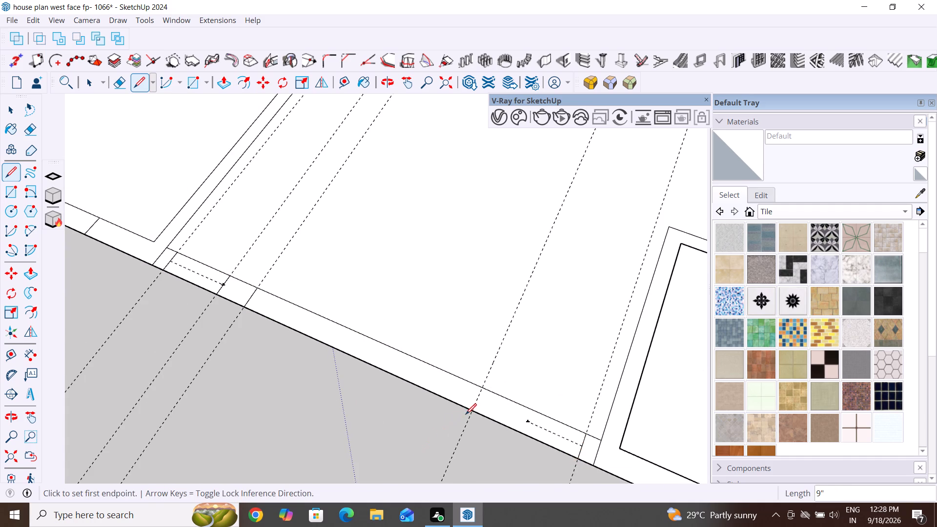
pyautogui.click(469, 412)
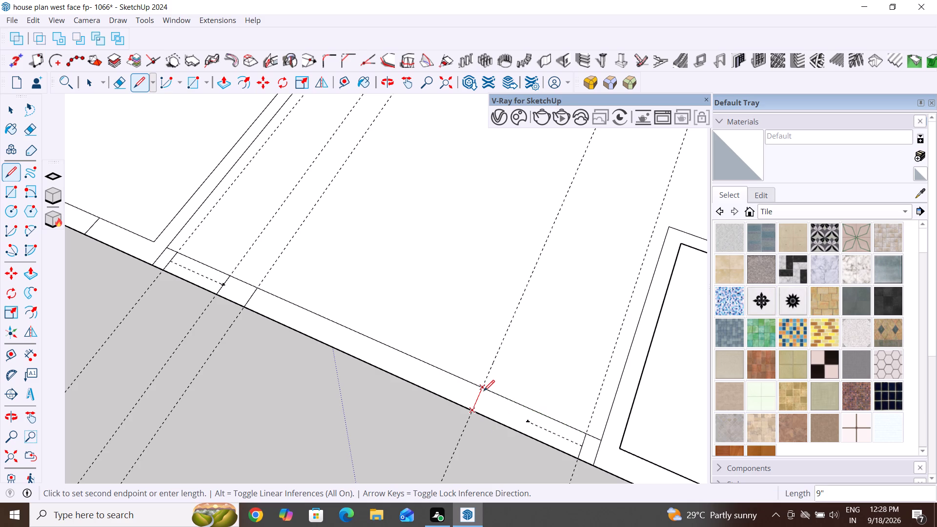
pyautogui.click(483, 390)
pyautogui.press('Escape')
pyautogui.press('Escape')
pyautogui.press('Escape')
# Delete all guides from the floor plan.
pyautogui.scroll(-3, 216, 334)
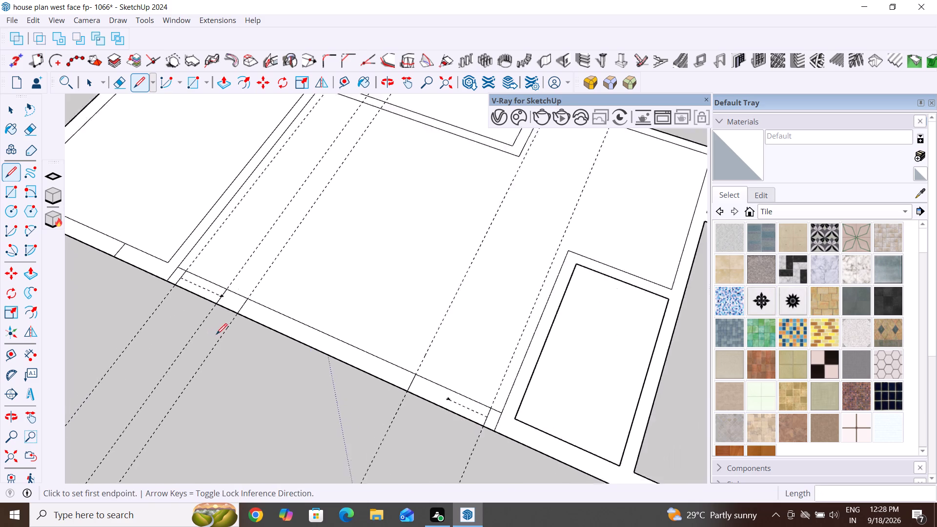
pyautogui.scroll(-2, 216, 334)
pyautogui.moveTo(246, 385); pyautogui.dragTo(336, 337, button='middle')
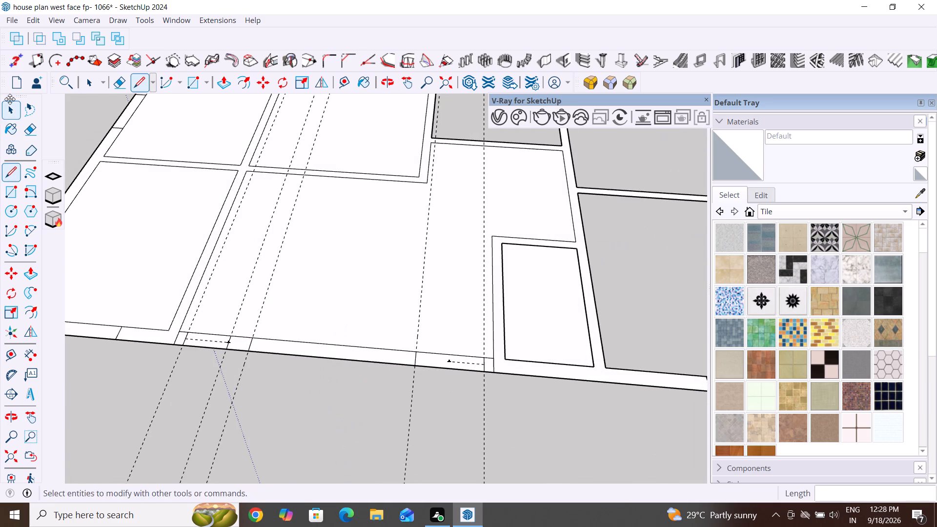
pyautogui.click(33, 23)
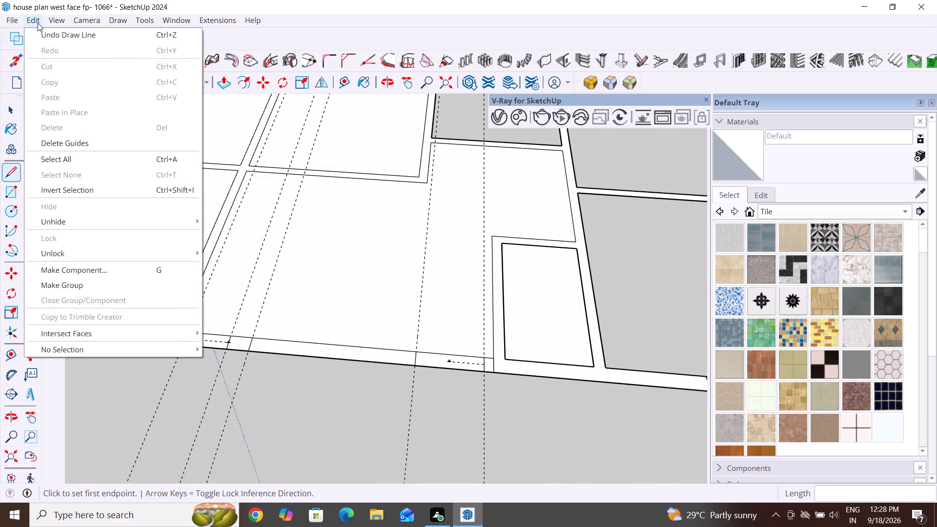
pyautogui.click(80, 147)
# Delete the old cross line inside the new 3' opening at the partition end of the hall's outer wall.
pyautogui.scroll(-4, 300, 317)
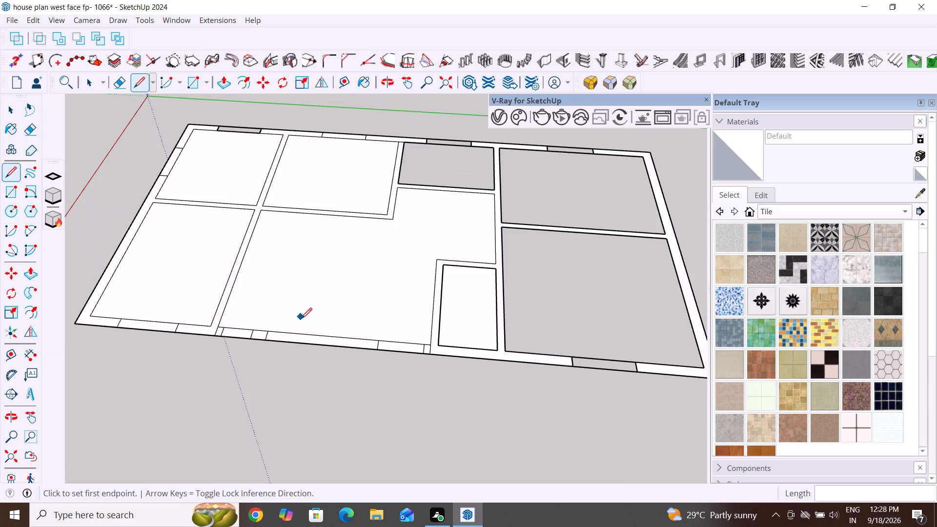
pyautogui.moveTo(336, 370); pyautogui.dragTo(350, 417, button='middle')
pyautogui.press('Escape')
pyautogui.press('Escape')
pyautogui.click(13, 116)
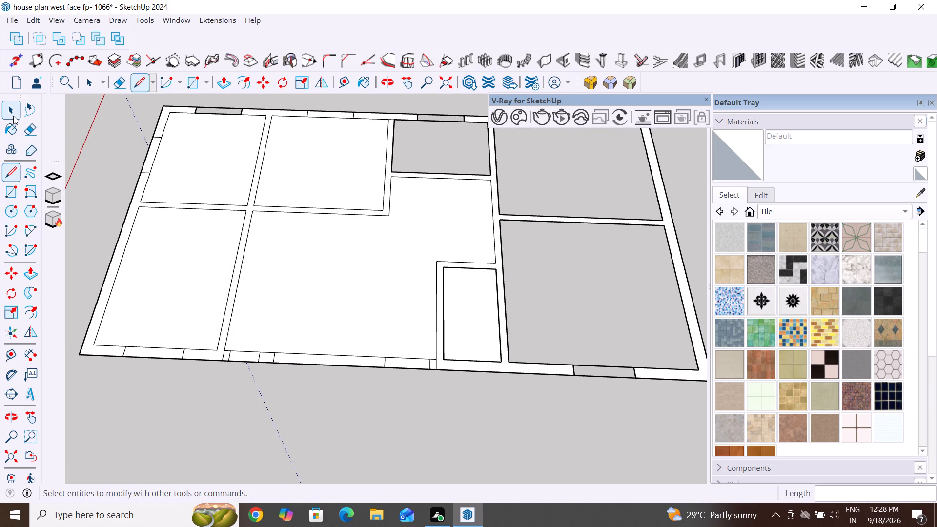
pyautogui.scroll(5, 255, 365)
pyautogui.click(259, 356)
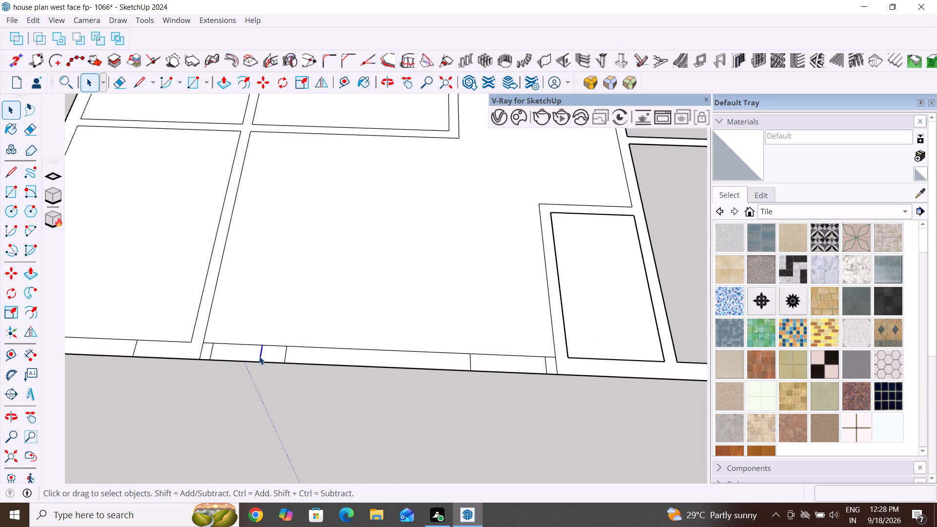
pyautogui.press('Delete')
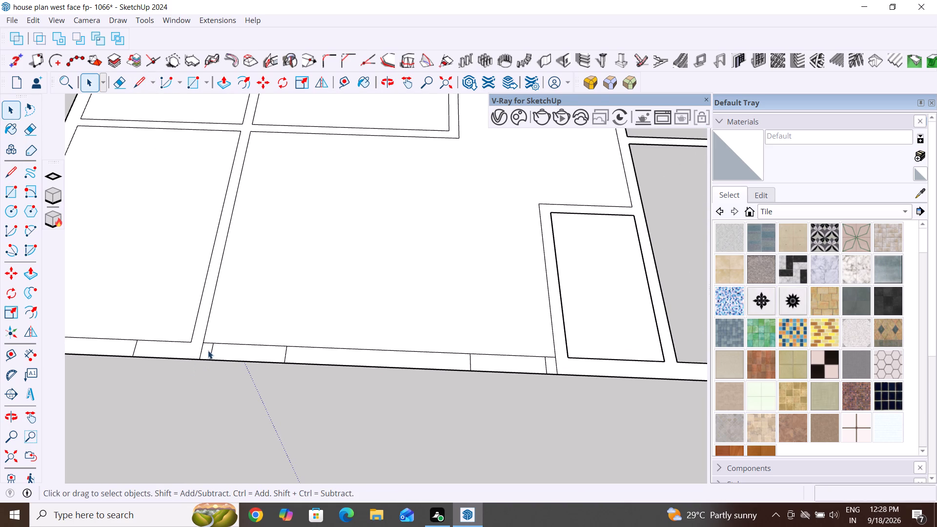
# Delete the leftover line across the outer wall at the hall-side corner of the room partition.
pyautogui.click(201, 346)
pyautogui.press('Escape')
pyautogui.press('Escape')
pyautogui.click(200, 366)
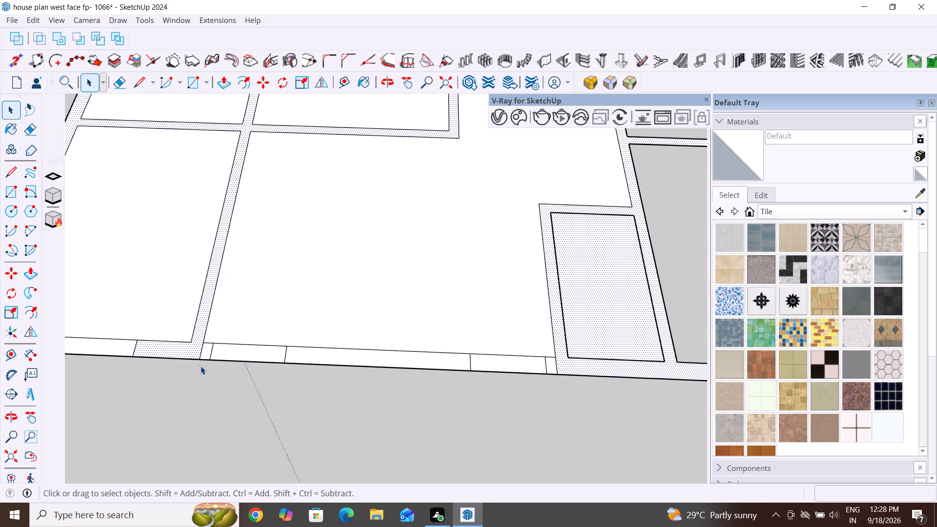
pyautogui.click(203, 352)
pyautogui.press('Delete')
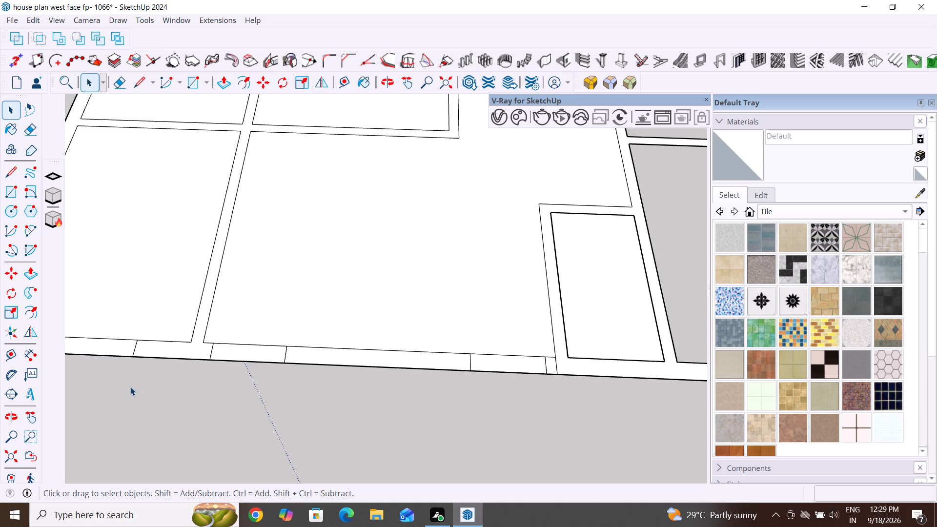
# Examine the whole floor plan from several sides to check the openings marked in the outer walls.
pyautogui.scroll(-5, 306, 335)
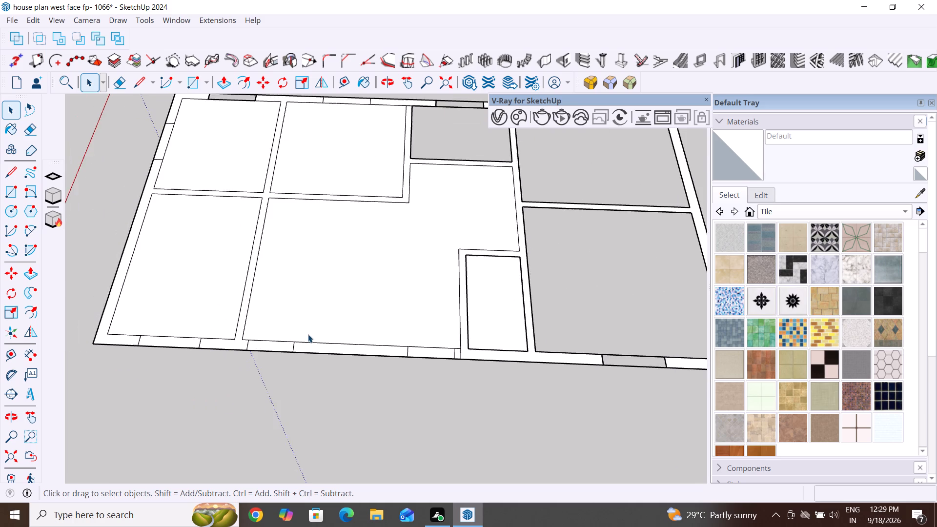
pyautogui.scroll(-5, 308, 334)
pyautogui.moveTo(545, 339); pyautogui.dragTo(171, 409, button='middle')
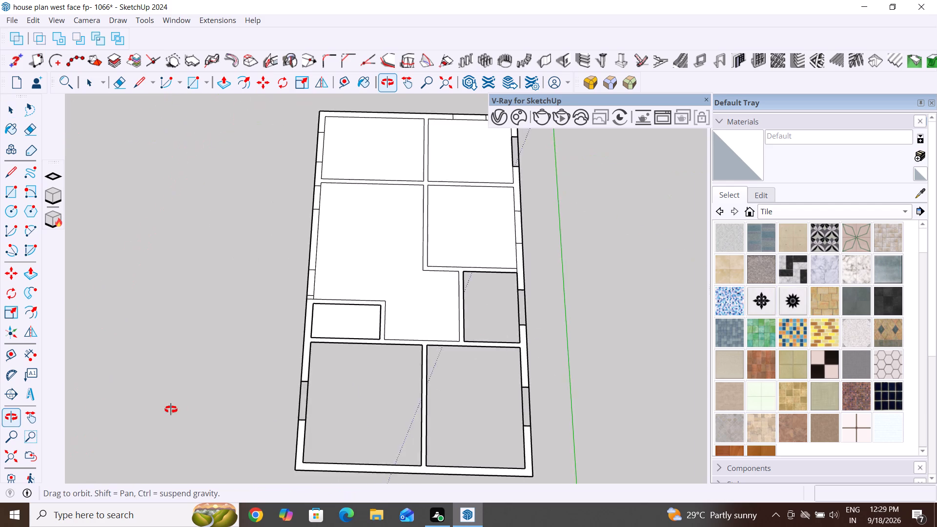
pyautogui.moveTo(171, 409); pyautogui.dragTo(684, 348, button='middle')
pyautogui.moveTo(357, 378); pyautogui.dragTo(570, 334, button='middle')
pyautogui.moveTo(409, 389); pyautogui.dragTo(505, 378, button='middle')
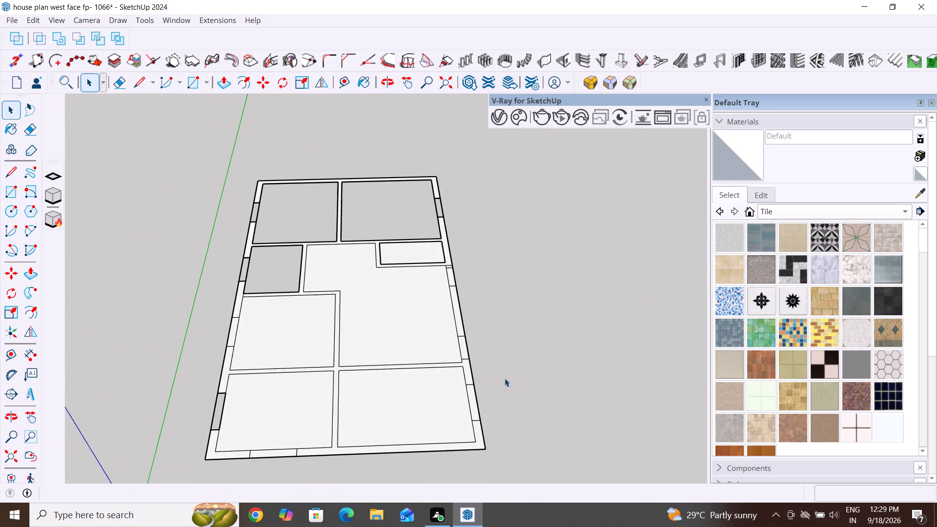
pyautogui.press('Escape')
pyautogui.press('Escape')
pyautogui.click(8, 115)
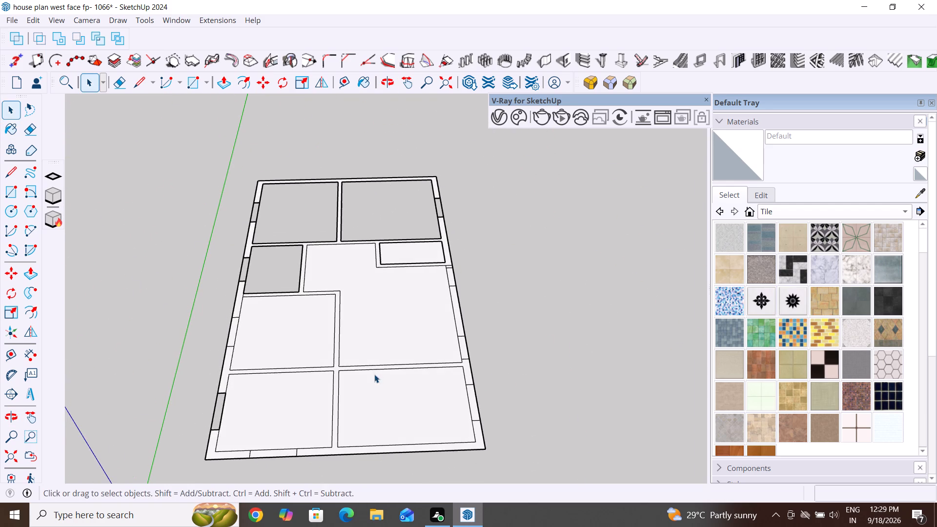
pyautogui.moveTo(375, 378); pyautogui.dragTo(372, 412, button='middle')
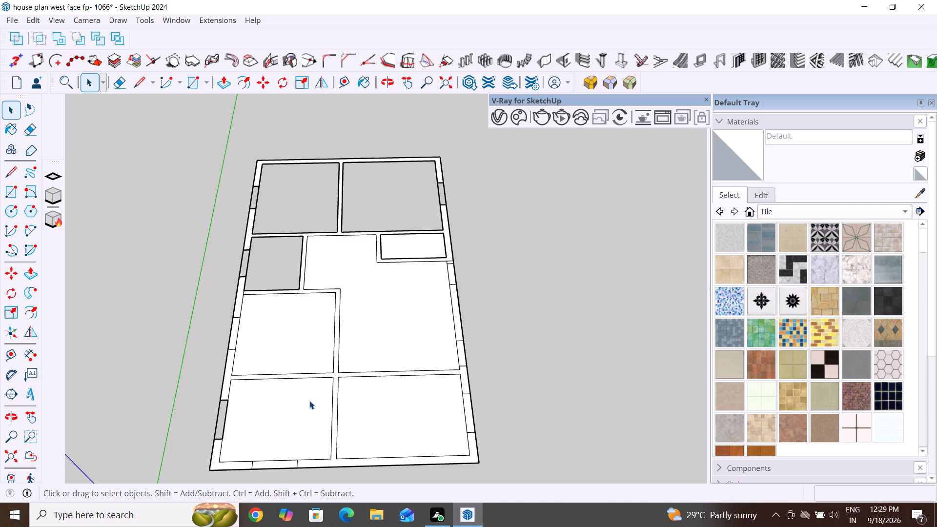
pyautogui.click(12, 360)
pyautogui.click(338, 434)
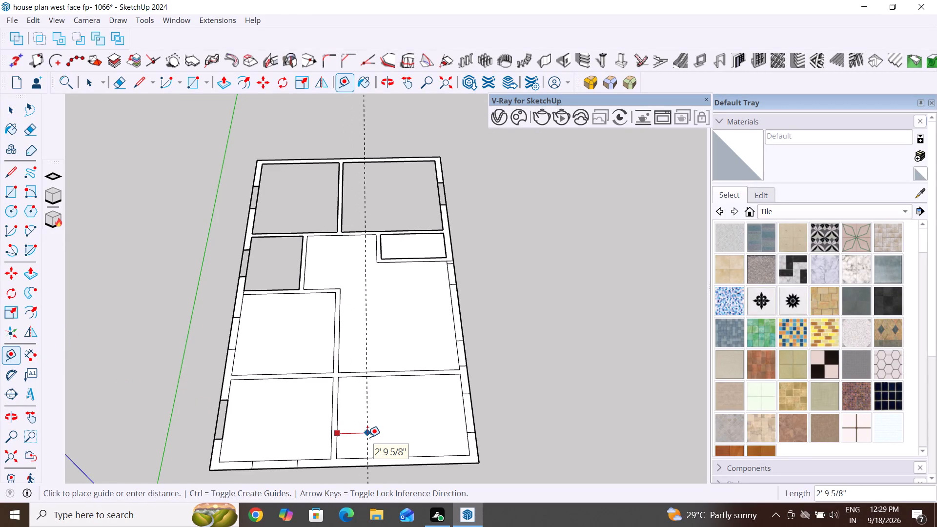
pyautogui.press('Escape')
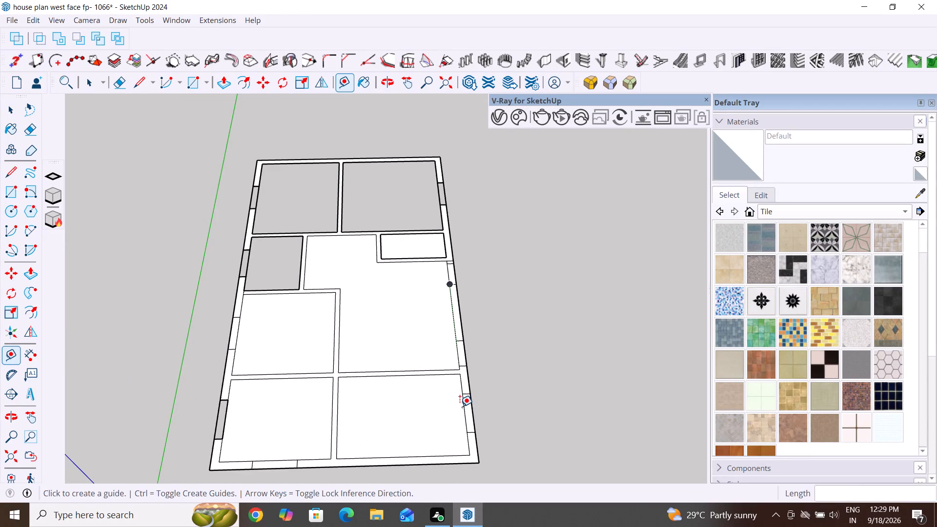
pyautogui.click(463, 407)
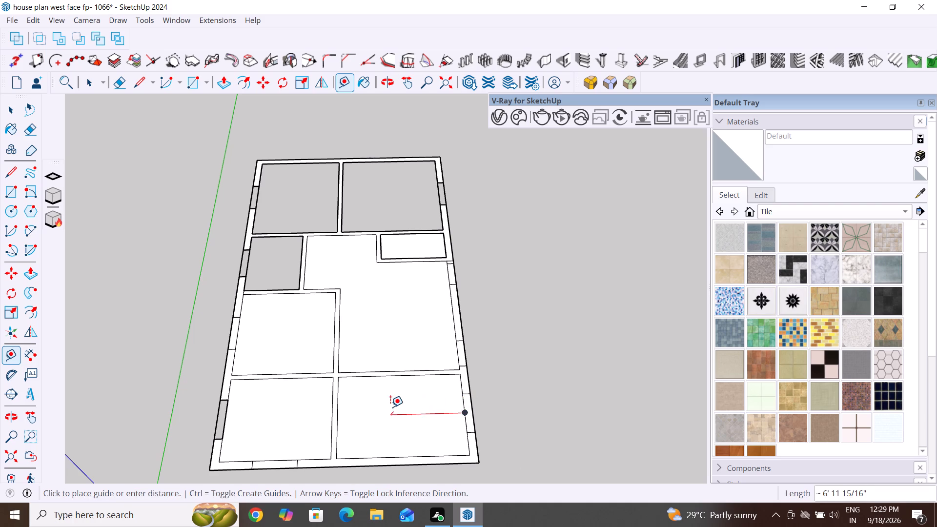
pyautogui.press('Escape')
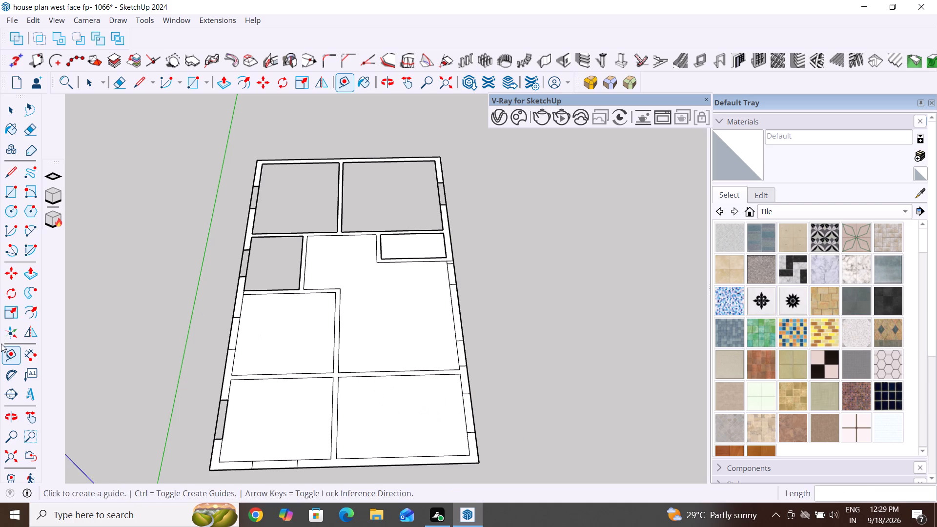
# Place a guide 7'2" from the inner face of the corner room's long outer wall, parallel to it, inside the room.
pyautogui.click(14, 354)
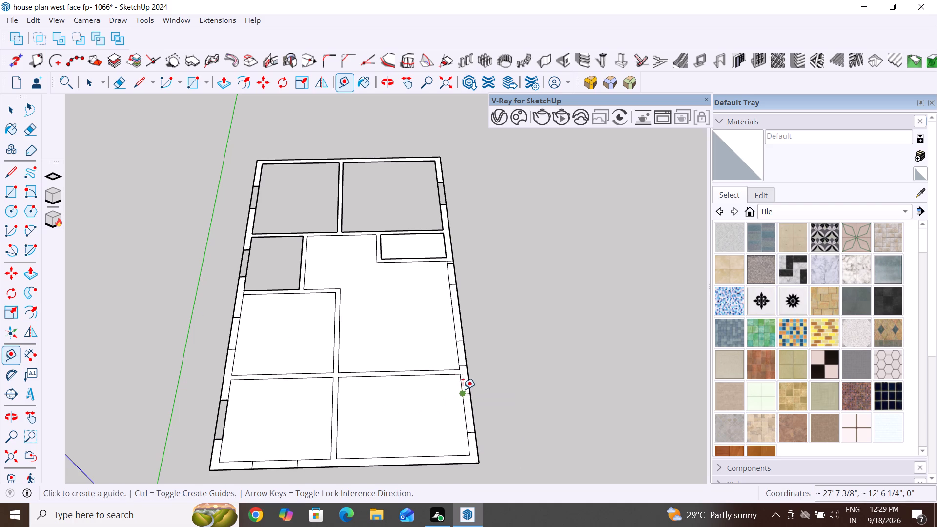
pyautogui.click(460, 385)
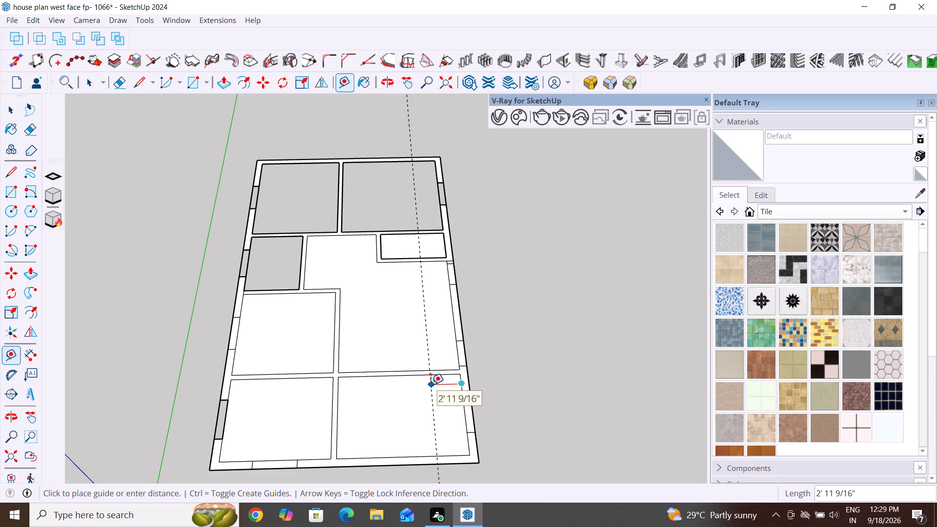
pyautogui.write("7'")
pyautogui.write('2"')
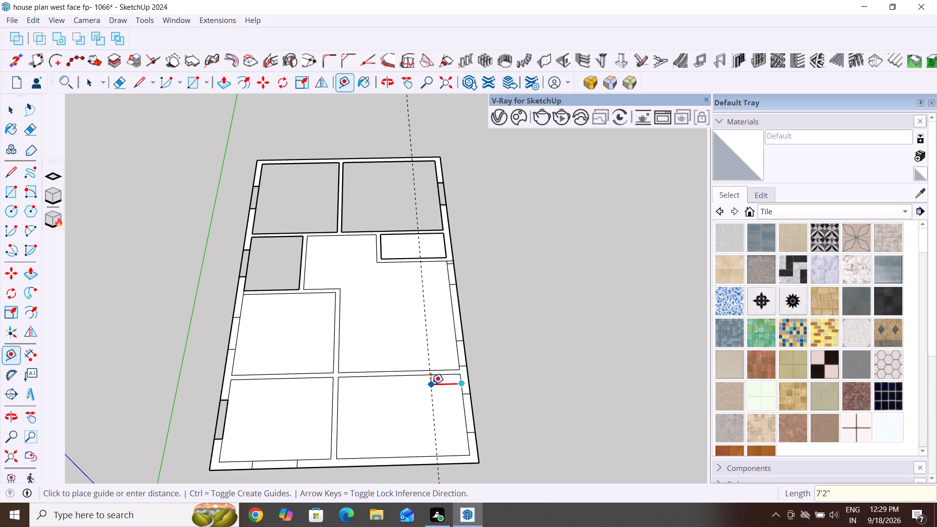
pyautogui.press('Return')
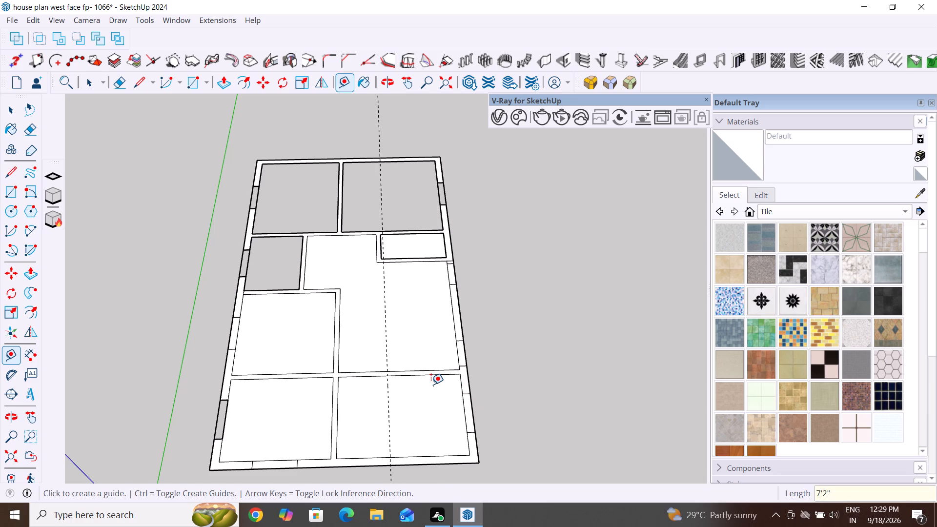
# Add four successive parallel guides at 10" spacing from the 7'2" guide back towards the long outer wall.
pyautogui.scroll(2, 399, 405)
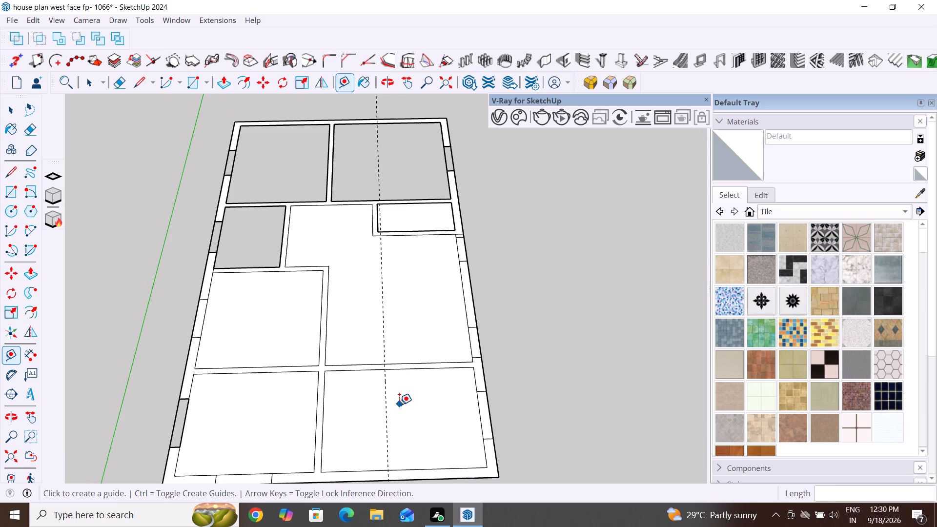
pyautogui.click(384, 402)
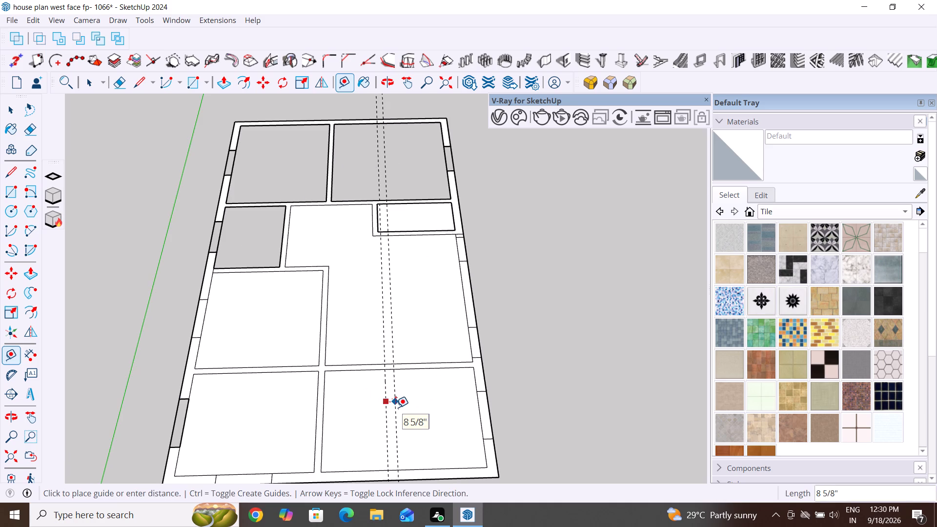
pyautogui.write('10"')
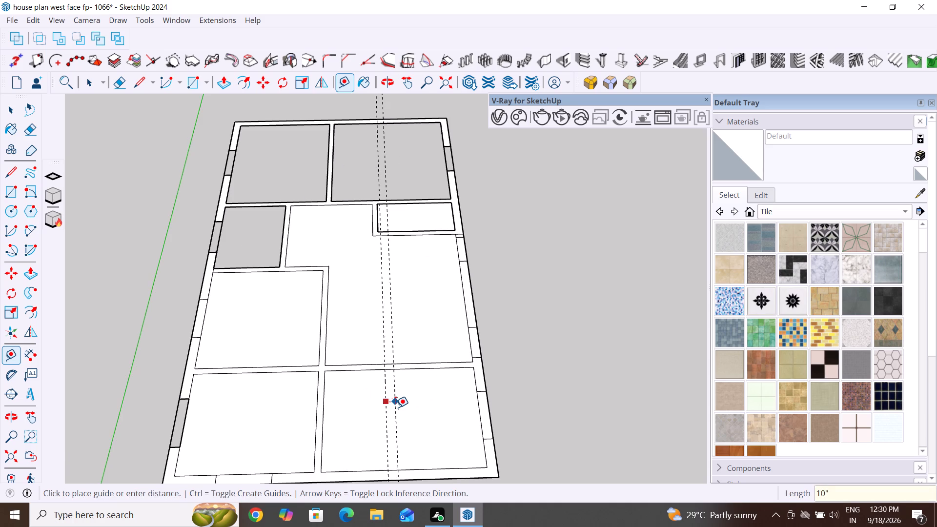
pyautogui.press('Return')
pyautogui.click(396, 407)
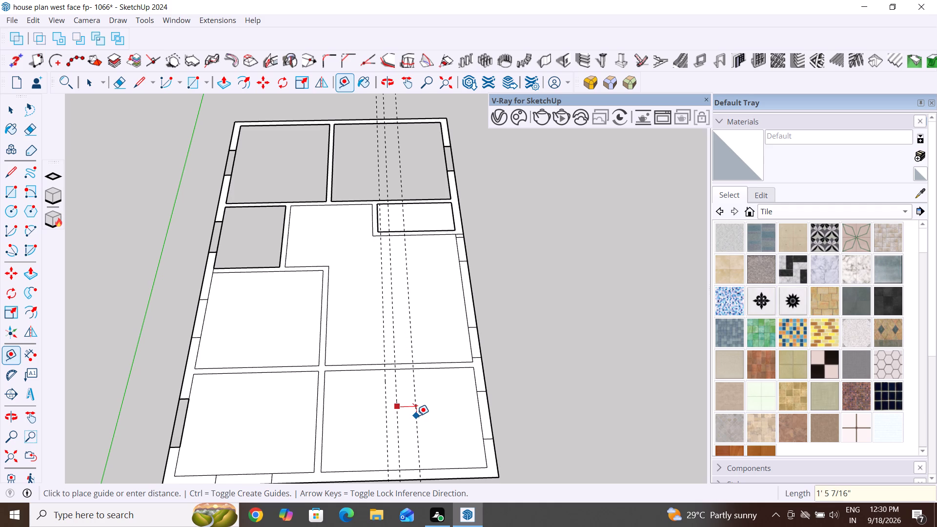
pyautogui.write('10"')
pyautogui.press('Return')
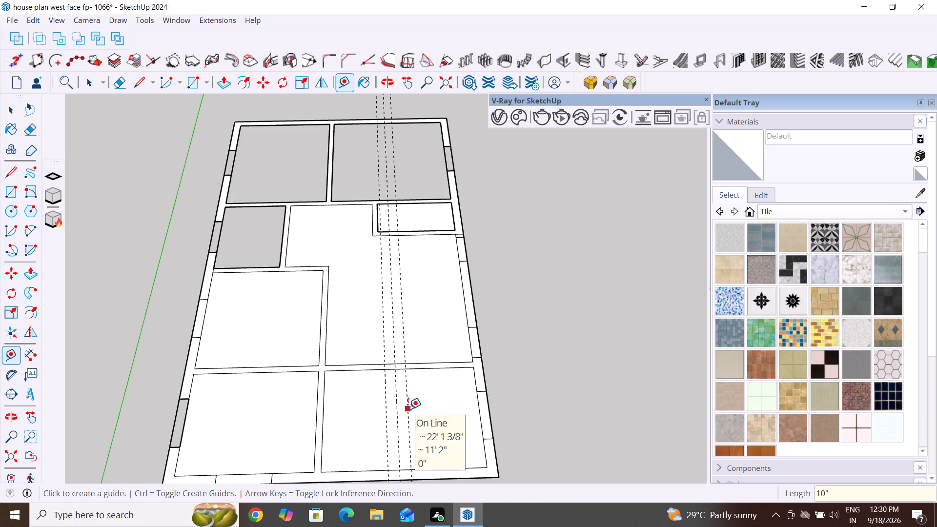
pyautogui.click(408, 409)
pyautogui.write('10"')
pyautogui.press('Return')
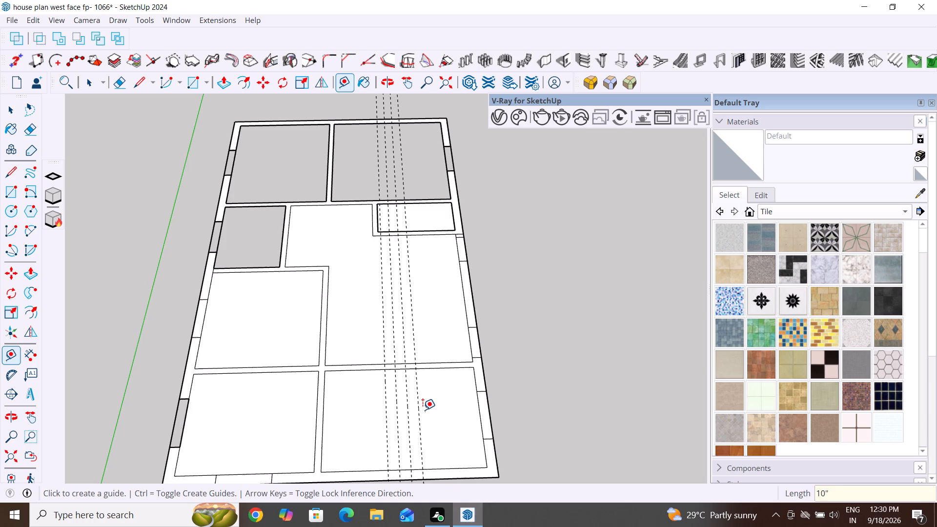
pyautogui.click(417, 407)
pyautogui.write('10"')
pyautogui.press('Return')
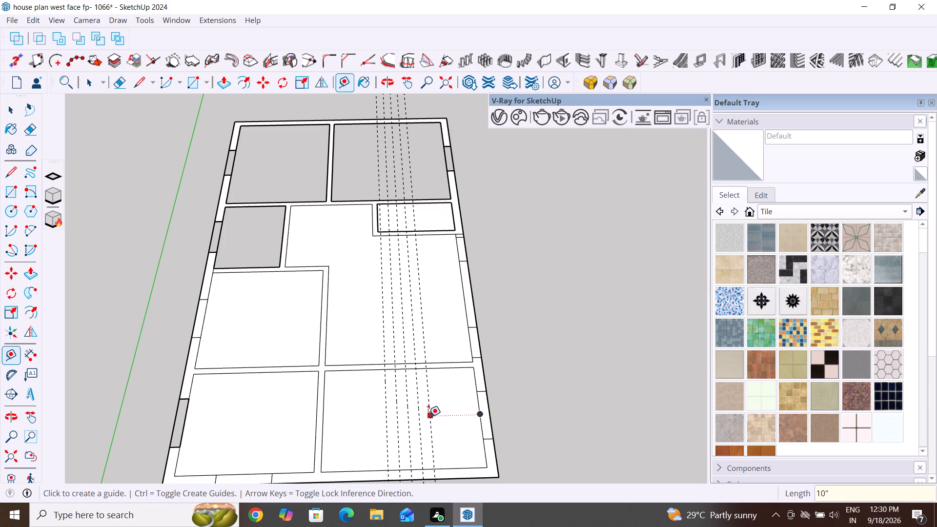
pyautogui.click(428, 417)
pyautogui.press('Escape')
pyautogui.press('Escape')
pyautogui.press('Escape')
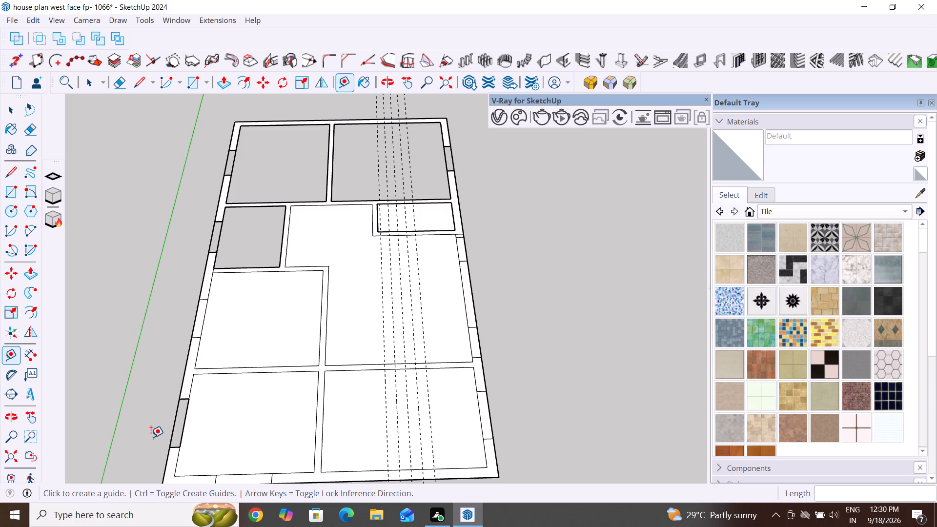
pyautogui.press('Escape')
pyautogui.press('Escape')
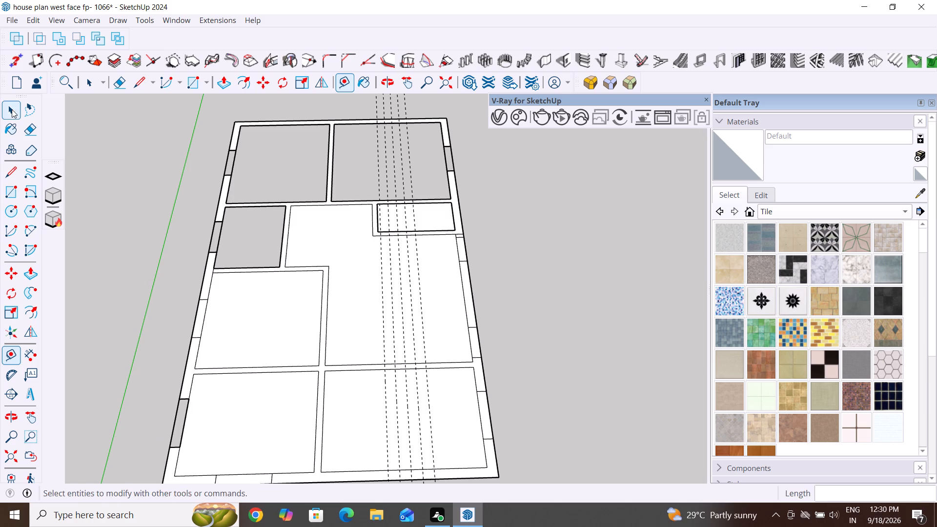
# Add a fifth parallel guide 10" beyond the guide nearest the long outer wall.
pyautogui.click(10, 107)
pyautogui.click(15, 351)
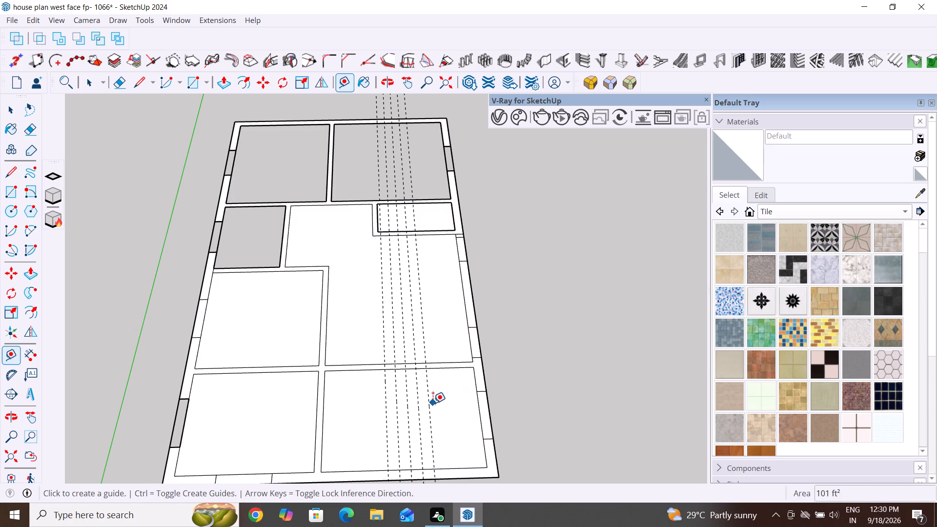
pyautogui.click(429, 405)
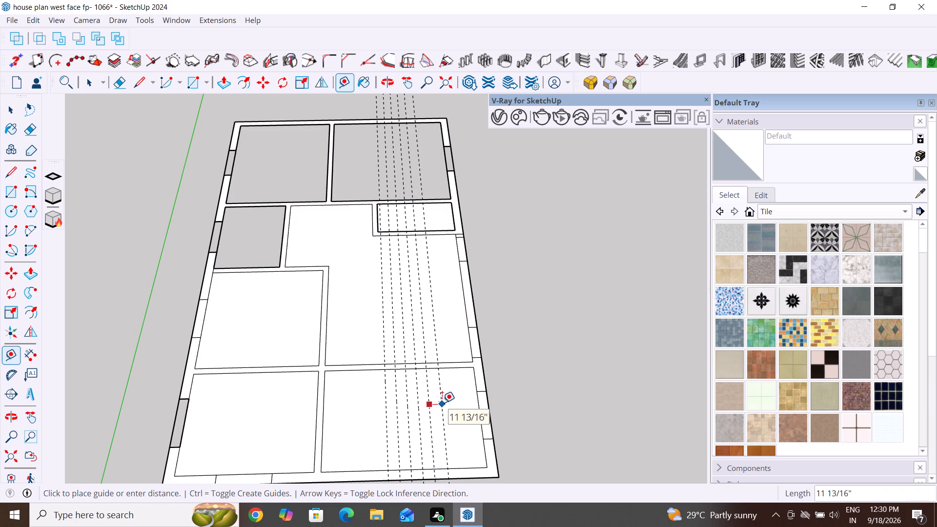
pyautogui.write('10"')
pyautogui.press('Return')
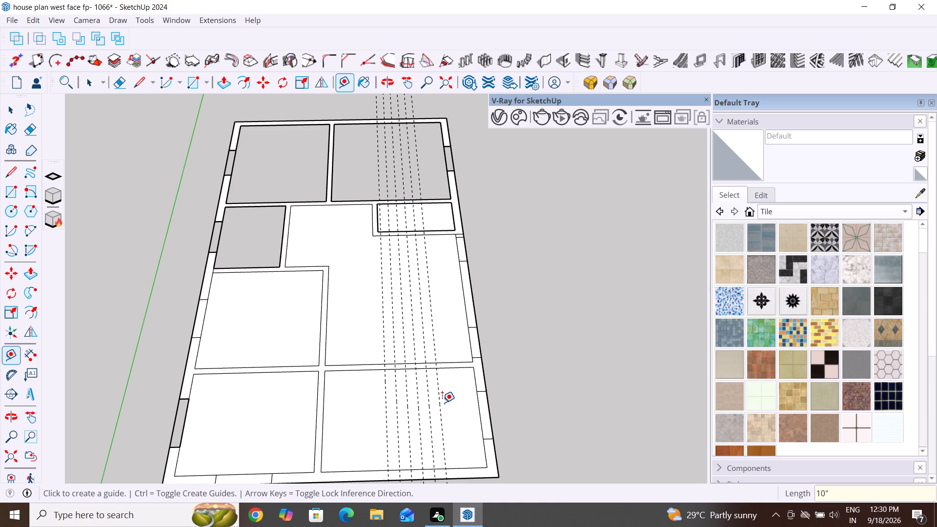
# Place a cross guide 3' into the corner room from the room-side face of the partition separating it from the hall.
pyautogui.scroll(-3, 412, 449)
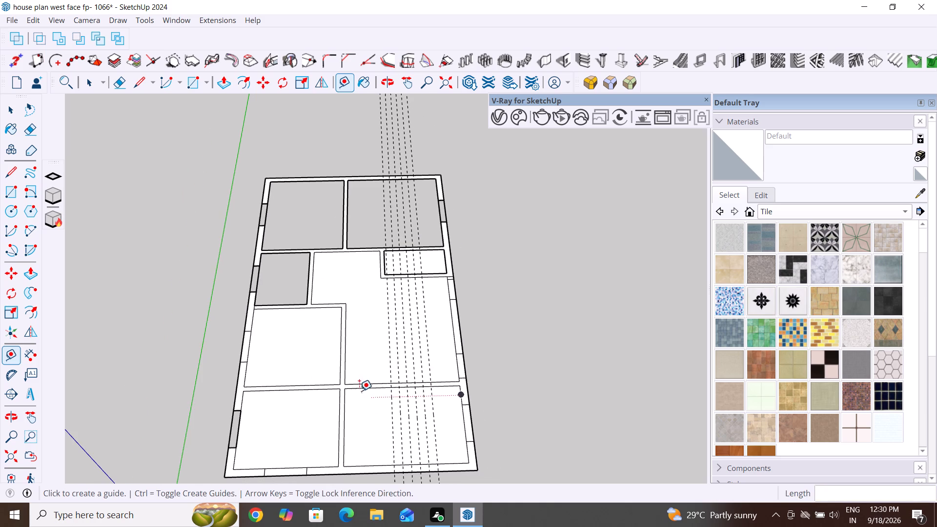
pyautogui.click(7, 111)
pyautogui.click(0, 365)
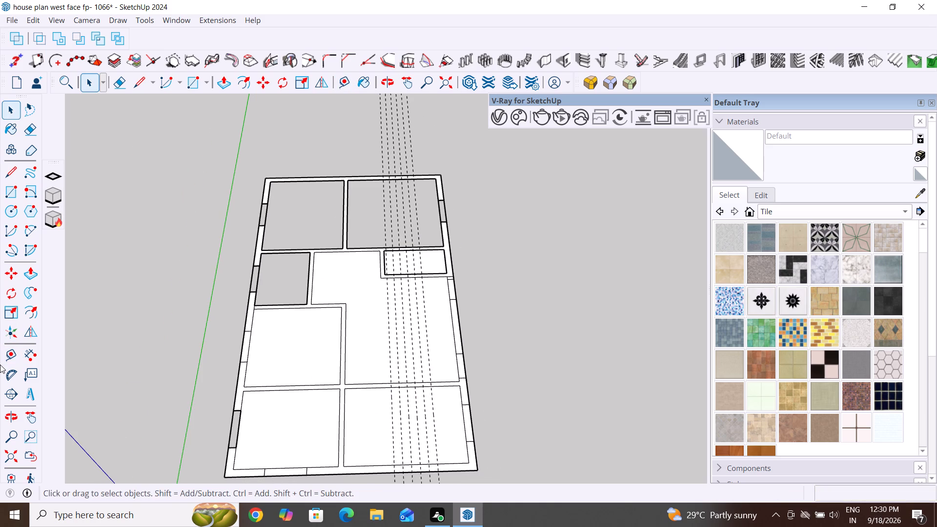
pyautogui.click(6, 361)
pyautogui.click(363, 388)
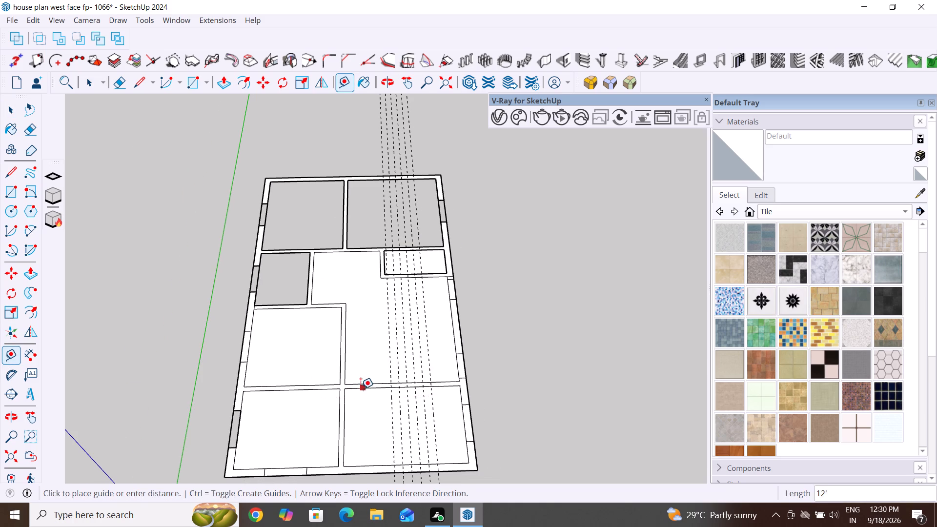
pyautogui.write("3'")
pyautogui.press('Return')
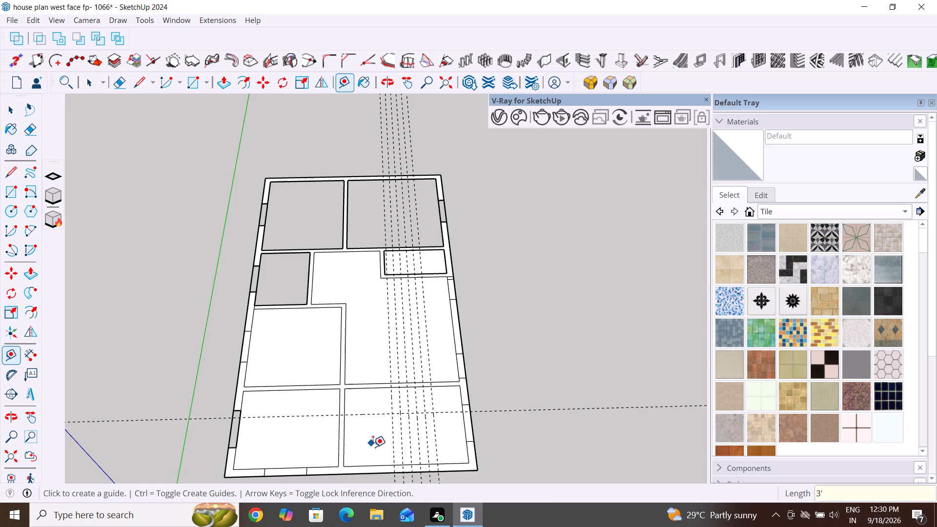
# Place a second cross guide 3' into the corner room from the inner face of the short outer wall opposite the partition.
pyautogui.click(376, 464)
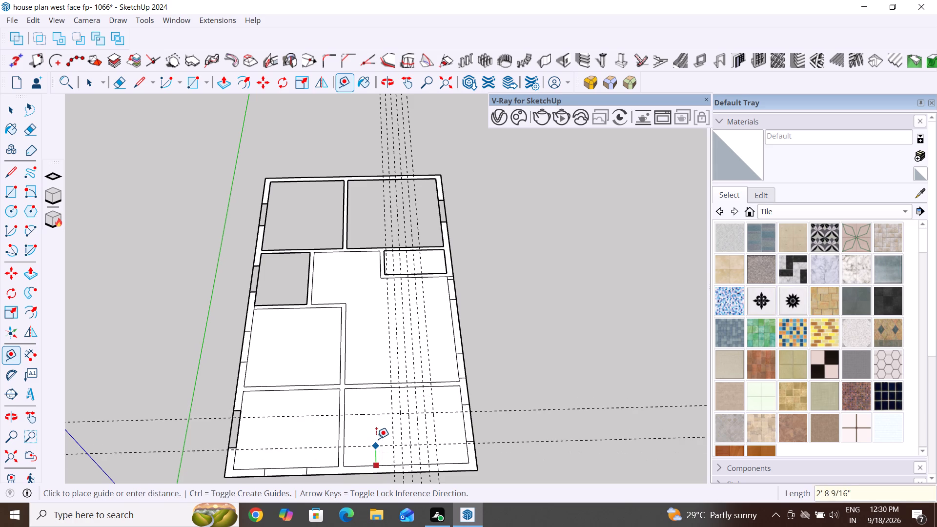
pyautogui.write("3'")
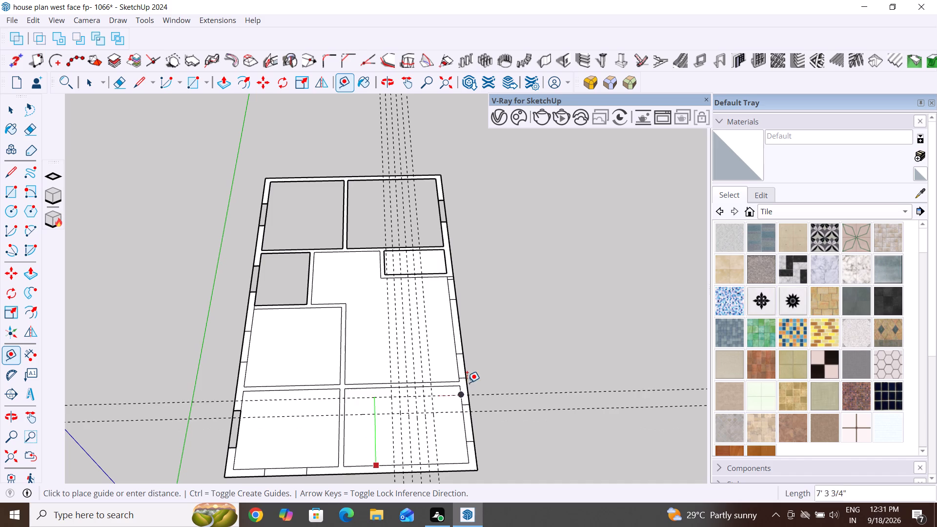
pyautogui.scroll(2, 404, 440)
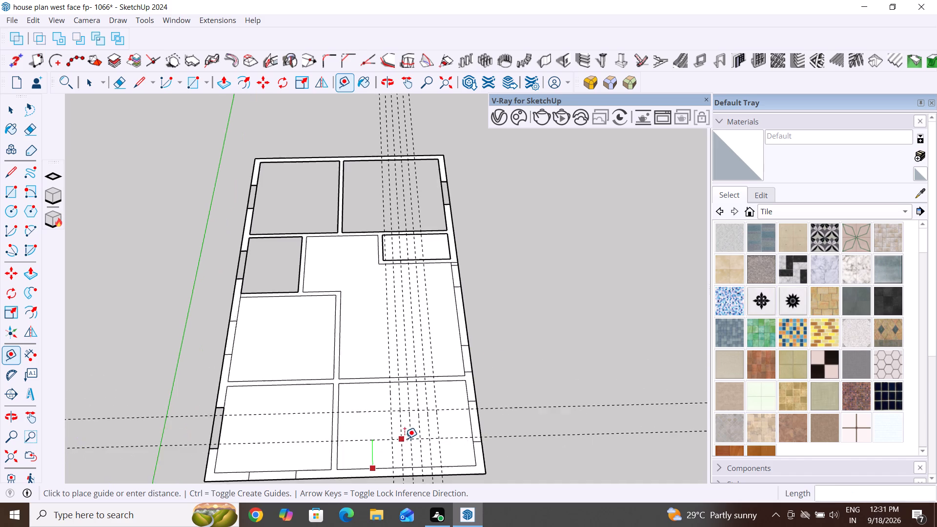
pyautogui.scroll(1, 405, 439)
pyautogui.moveTo(403, 437); pyautogui.dragTo(407, 451, button='middle')
pyautogui.write("3'")
pyautogui.press('Return')
pyautogui.press('Escape')
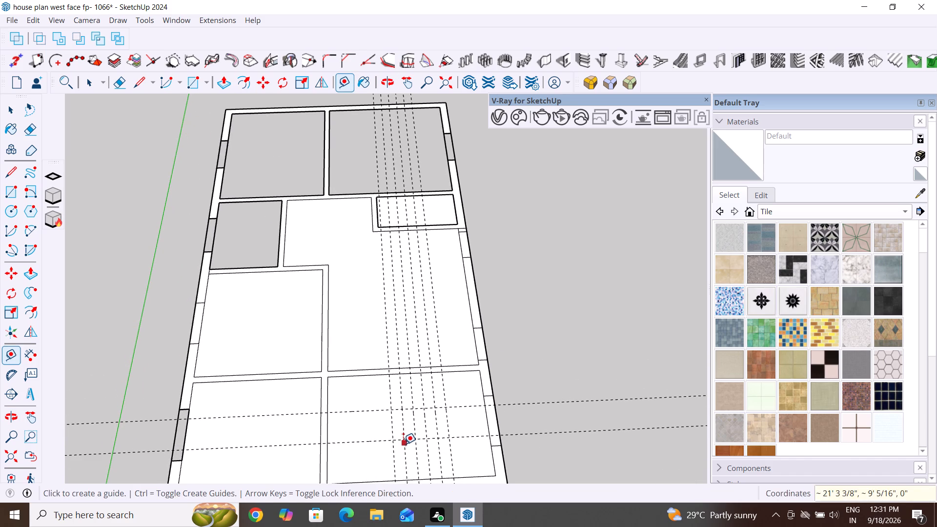
pyautogui.press('Escape')
# Measure the gap between the two 3' cross guides at the long outer wall's inner face in the corner room.
pyautogui.scroll(3, 488, 409)
pyautogui.moveTo(480, 419); pyautogui.dragTo(479, 460, button='middle')
pyautogui.scroll(-2, 573, 262)
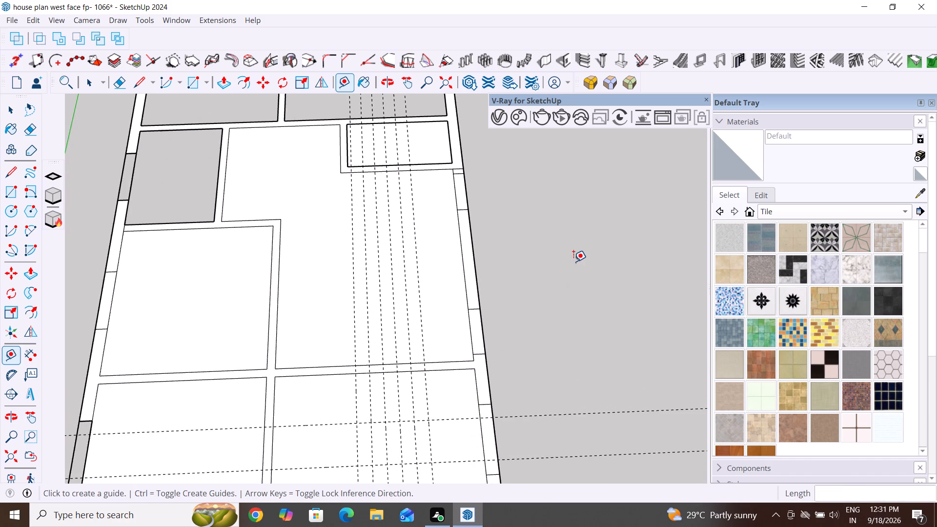
pyautogui.scroll(-2, 573, 262)
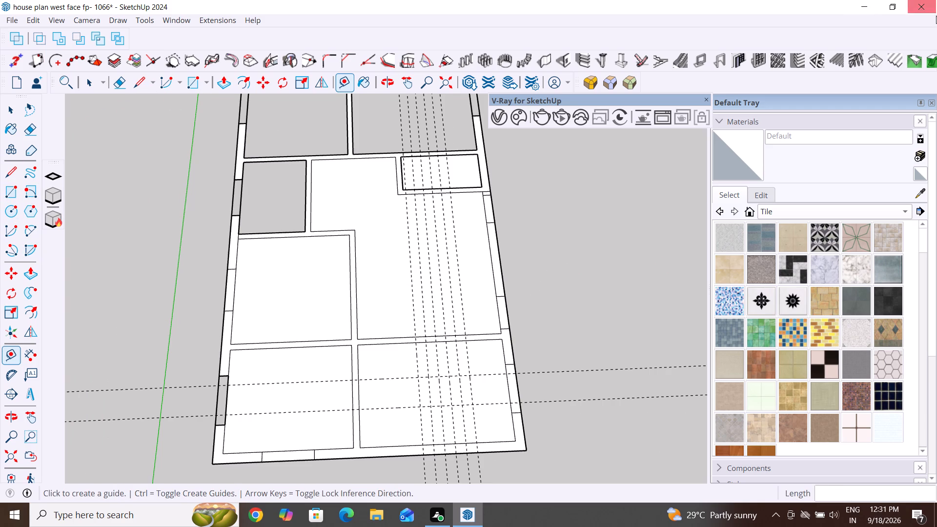
pyautogui.click(36, 354)
pyautogui.scroll(4, 459, 404)
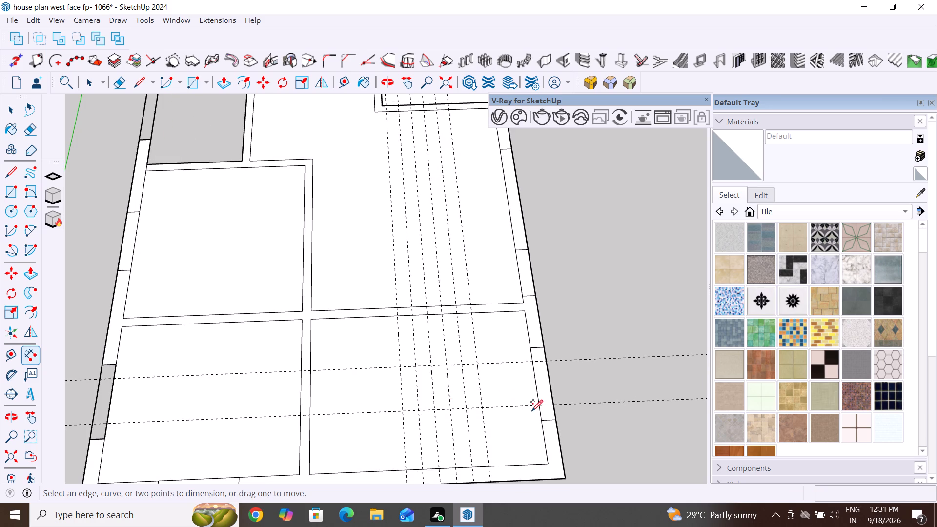
pyautogui.click(539, 405)
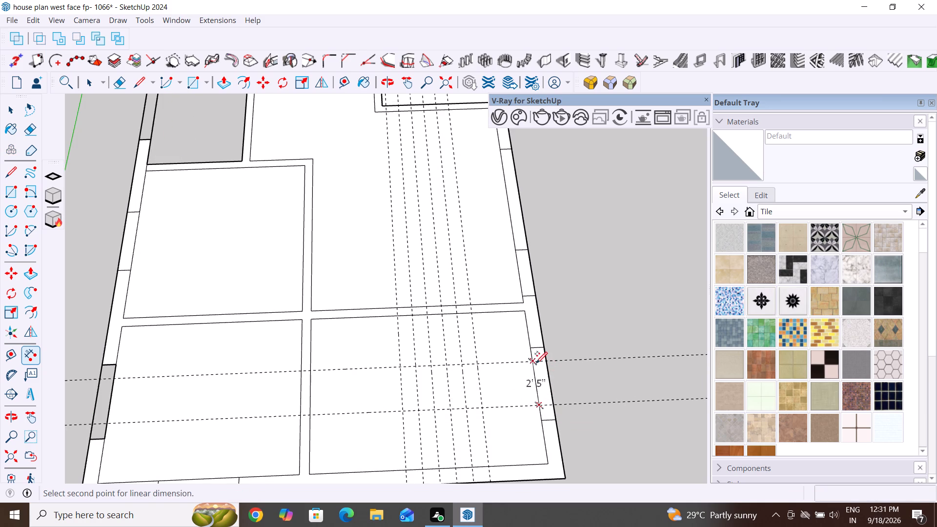
pyautogui.click(535, 361)
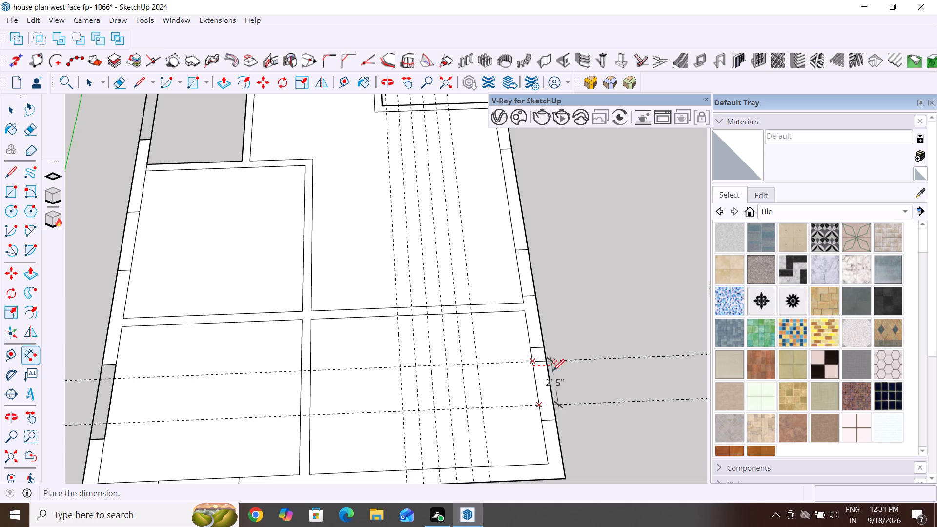
pyautogui.press('Escape')
pyautogui.press('Escape')
pyautogui.press('Escape')
# Draw three 3' tread lines from the nearer cross guide to the partition face, on the three guides farthest from the long outer wall.
pyautogui.click(20, 165)
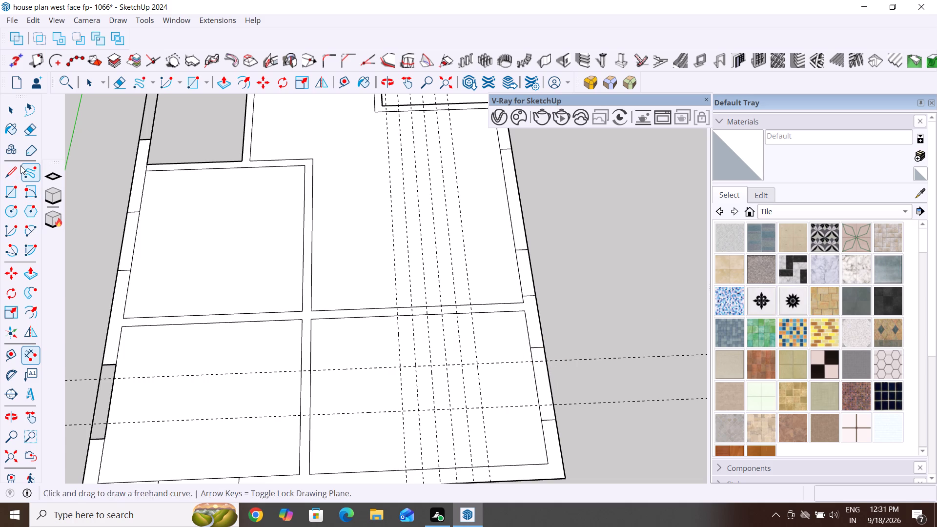
pyautogui.click(6, 168)
pyautogui.scroll(5, 401, 351)
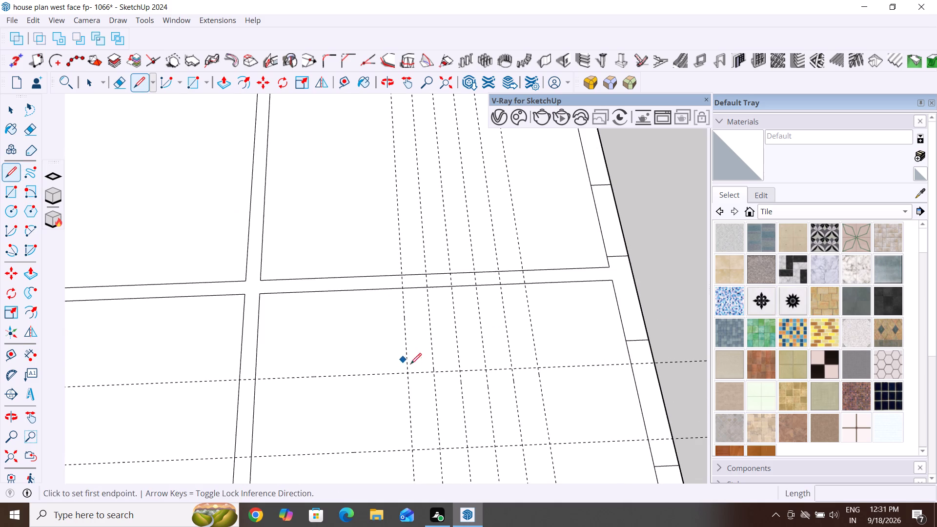
pyautogui.click(408, 374)
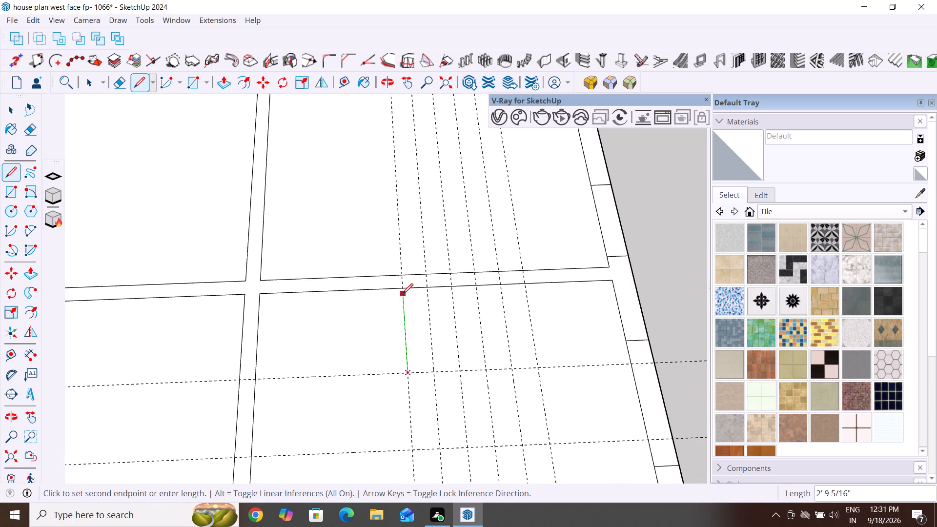
pyautogui.click(402, 289)
pyautogui.press('space')
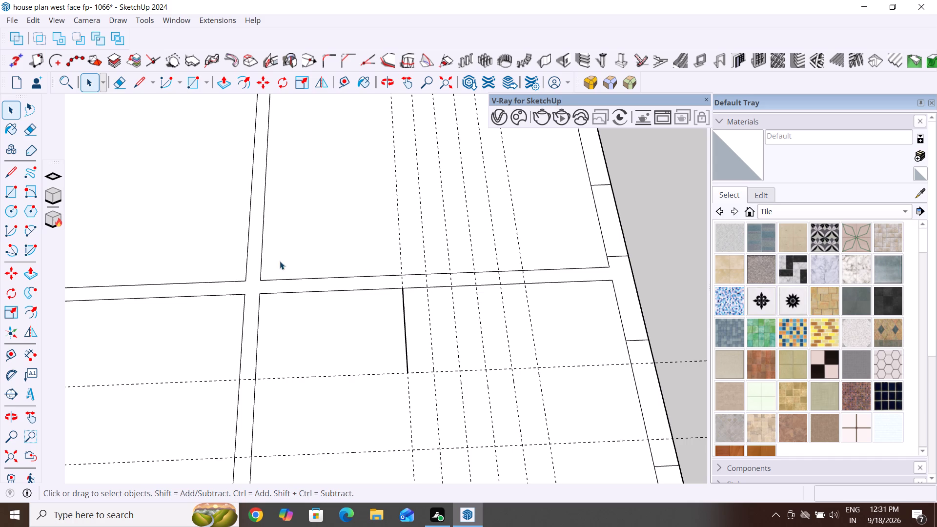
pyautogui.click(7, 171)
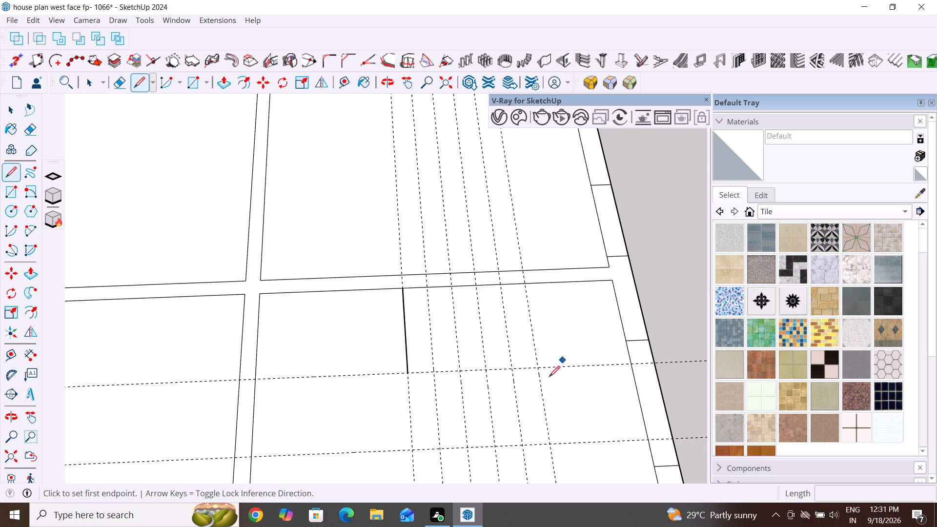
pyautogui.click(431, 371)
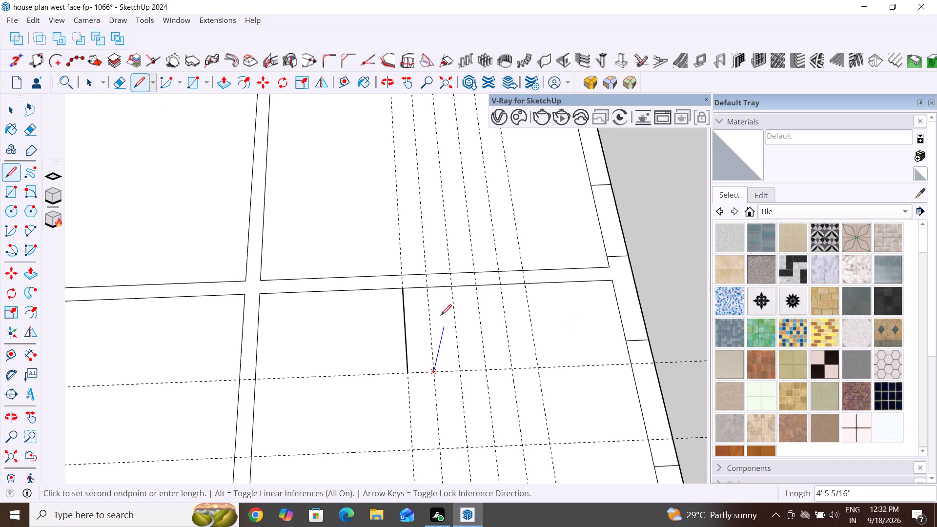
pyautogui.click(427, 290)
pyautogui.press('space')
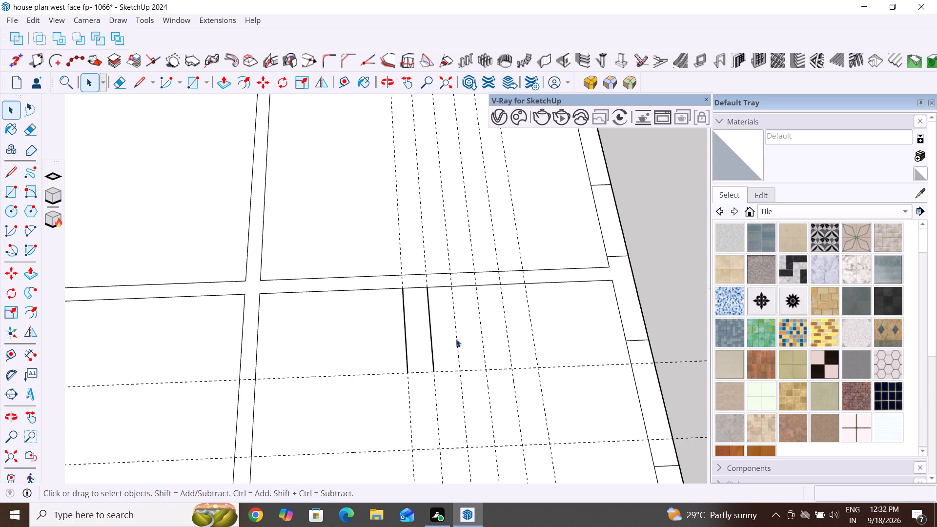
pyautogui.click(12, 167)
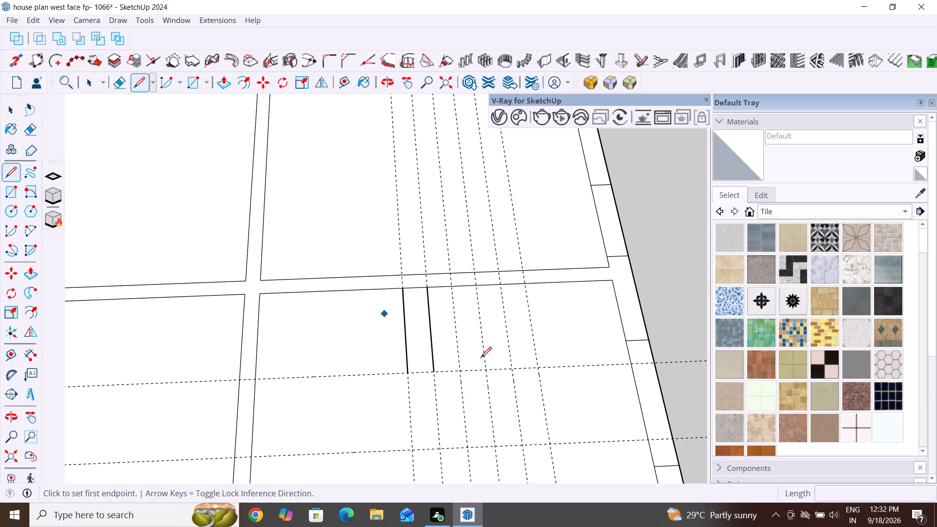
pyautogui.click(459, 373)
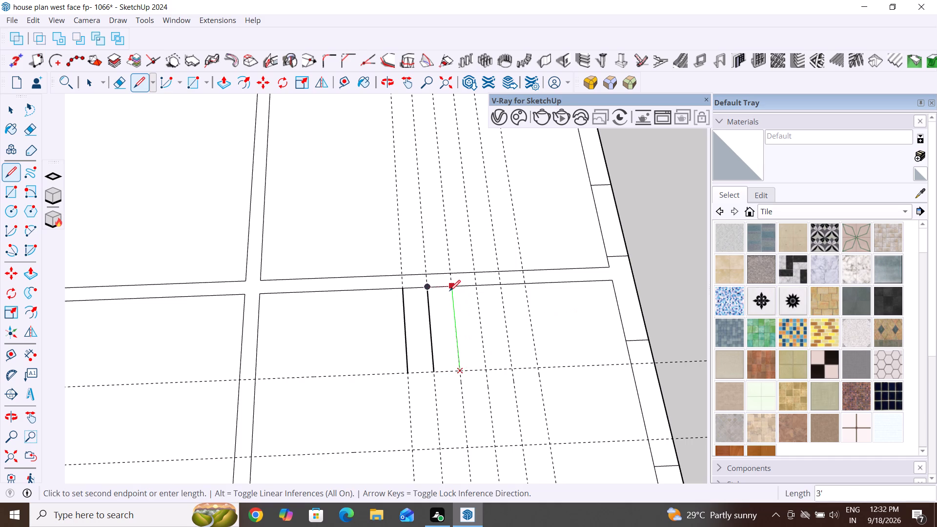
pyautogui.click(449, 291)
pyautogui.press('space')
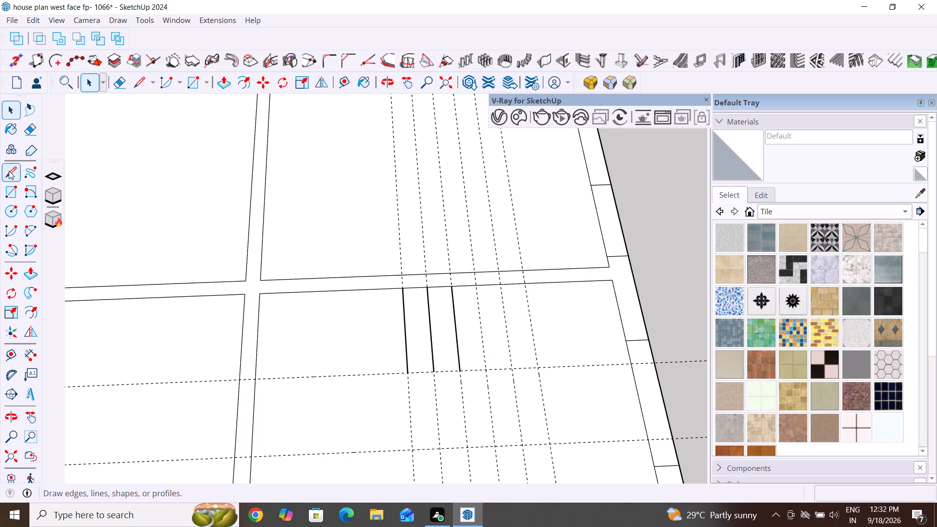
# Draw three more 3' tread lines from the same cross guide to the partition face, on the remaining guides towards the long outer wall.
pyautogui.click(9, 171)
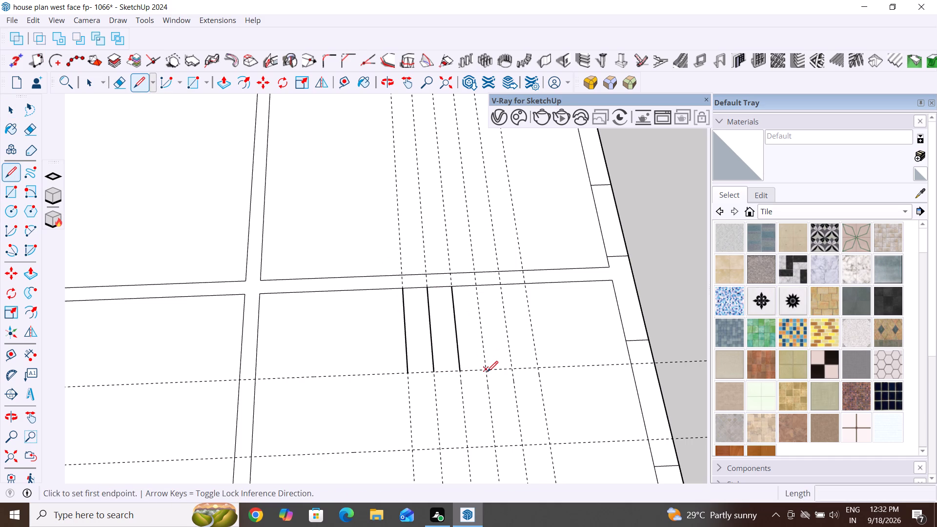
pyautogui.click(487, 372)
pyautogui.press('space')
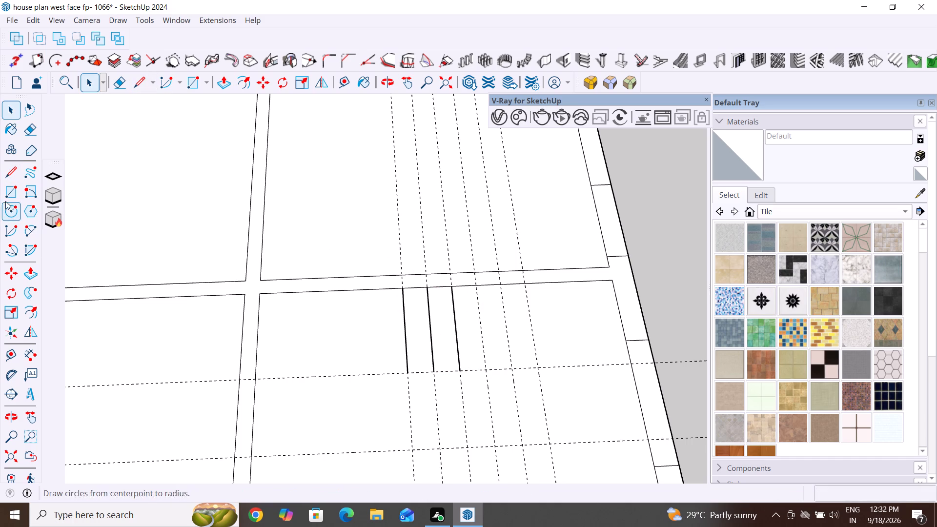
pyautogui.click(16, 176)
pyautogui.click(484, 372)
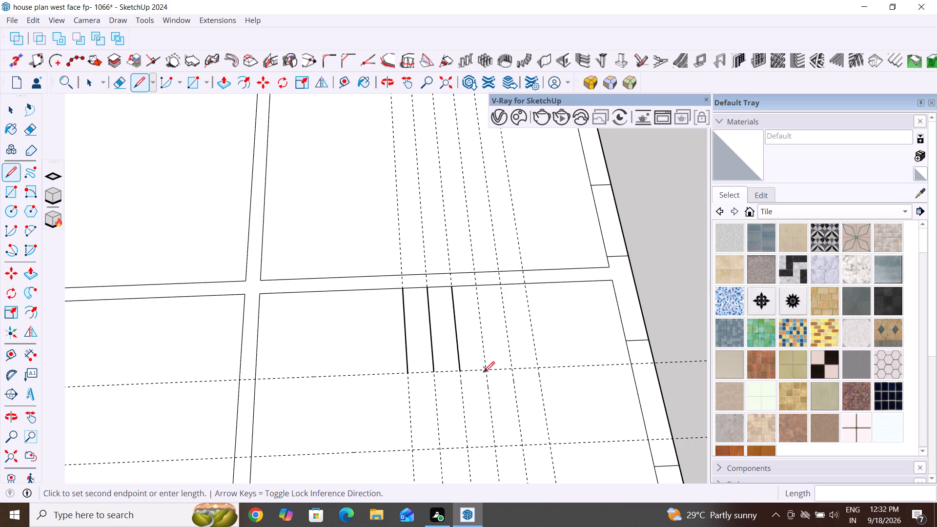
pyautogui.click(476, 285)
pyautogui.press('space')
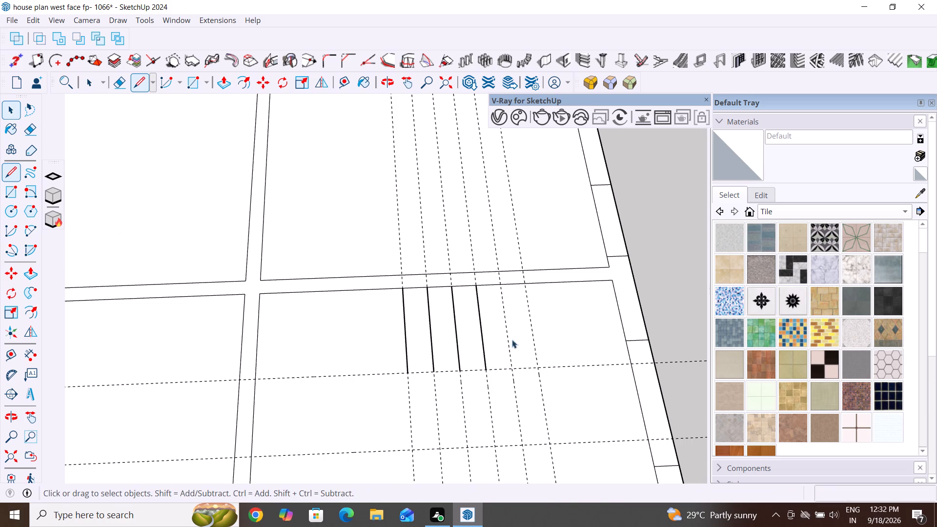
pyautogui.click(10, 176)
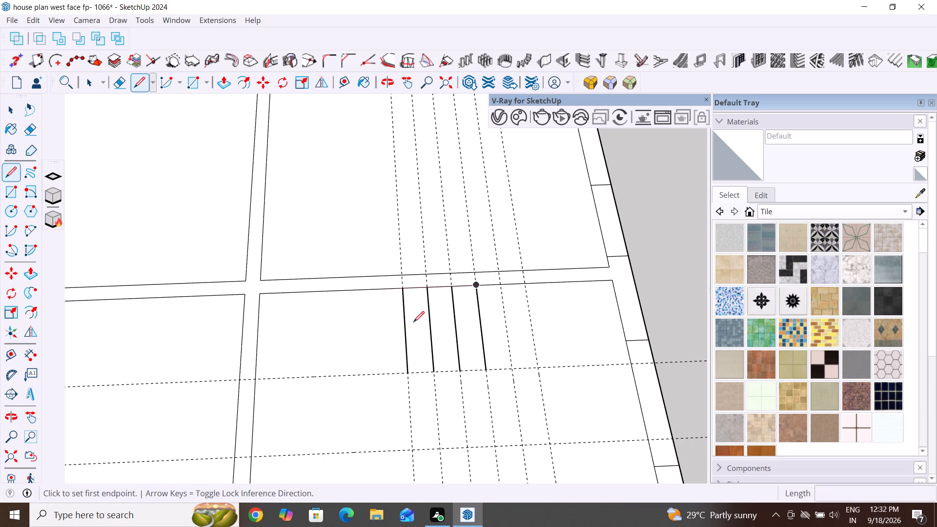
pyautogui.click(512, 372)
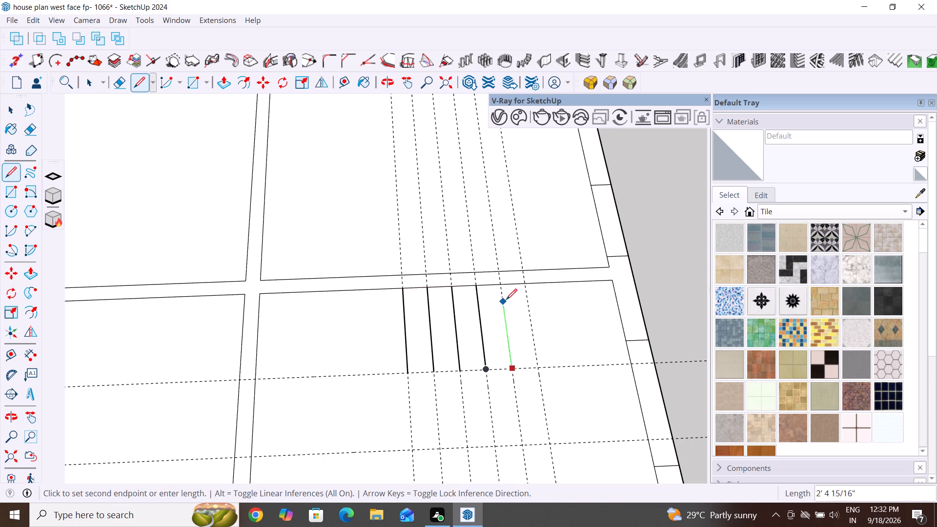
pyautogui.click(498, 286)
pyautogui.press('space')
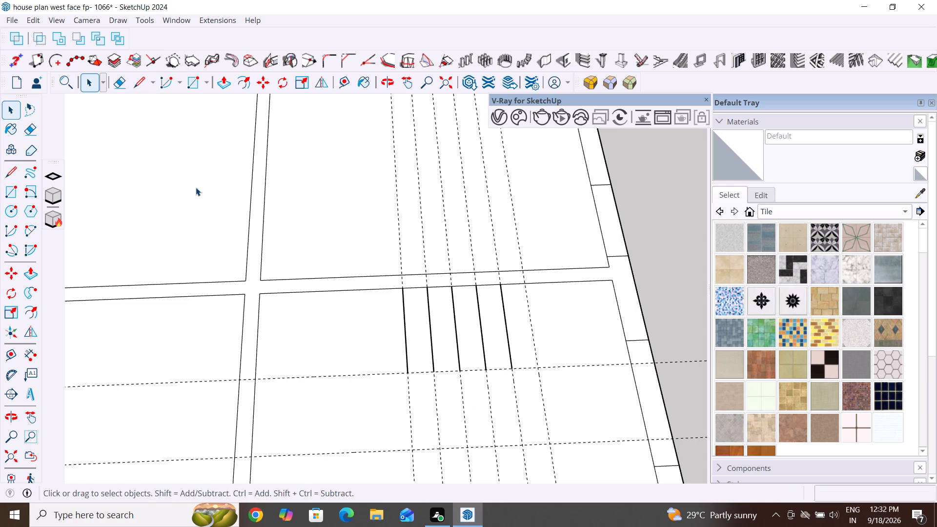
pyautogui.click(11, 175)
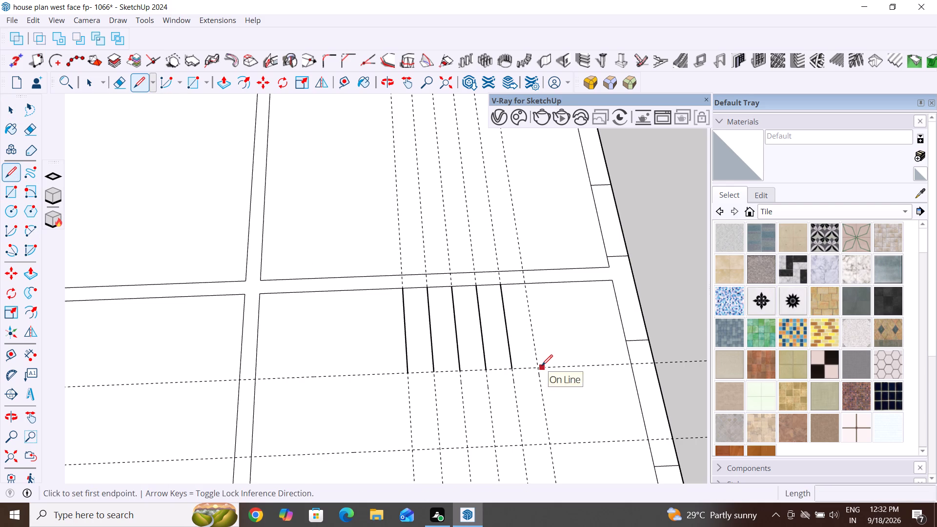
pyautogui.click(539, 365)
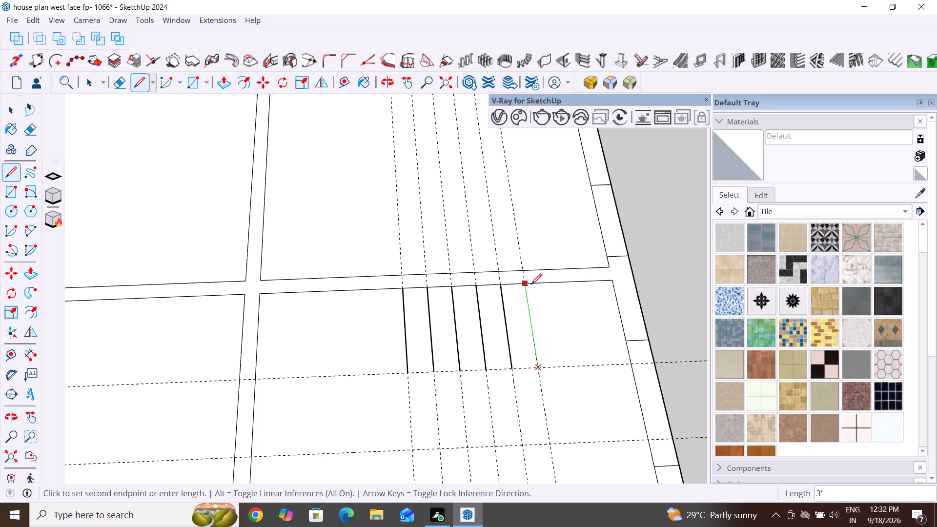
pyautogui.click(531, 284)
pyautogui.press('space')
# Draw a 4'2" line along the cross guide nearer the partition, joining the open ends of all six tread lines.
pyautogui.scroll(-4, 480, 364)
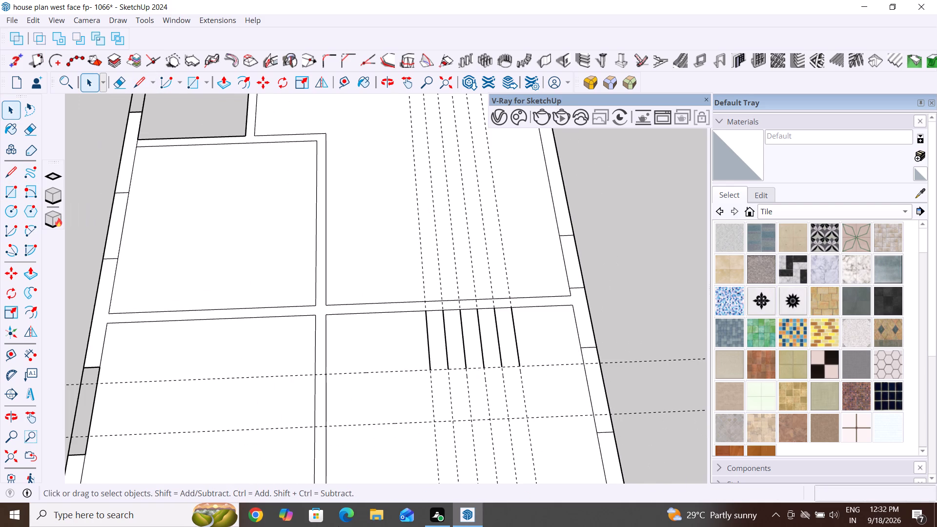
pyautogui.click(13, 168)
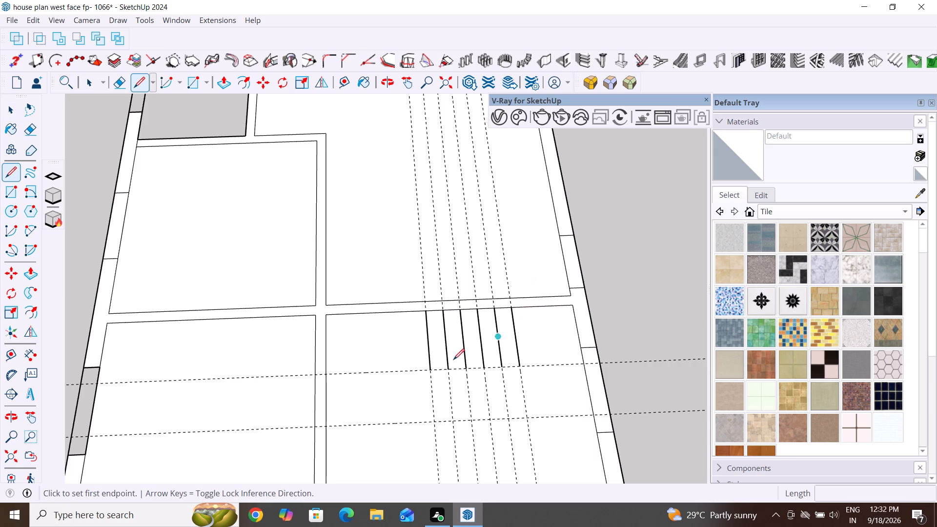
pyautogui.click(429, 374)
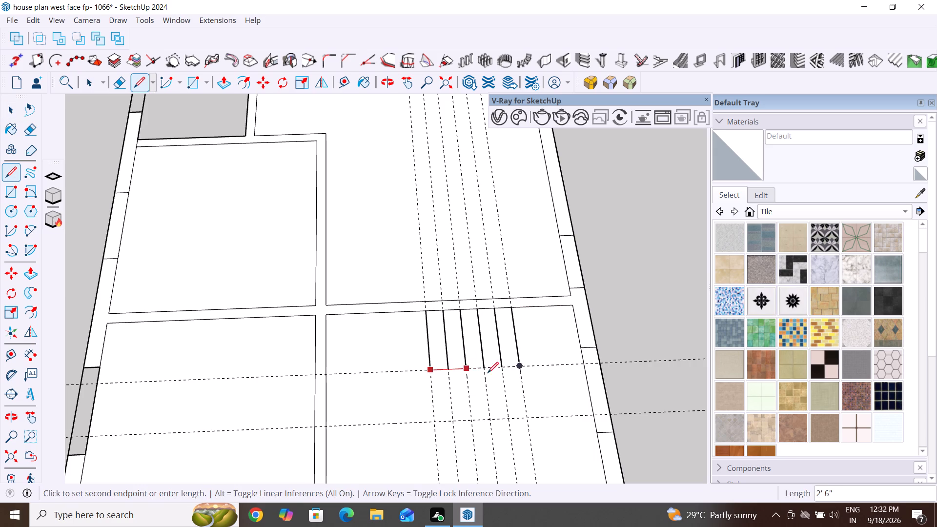
pyautogui.click(518, 367)
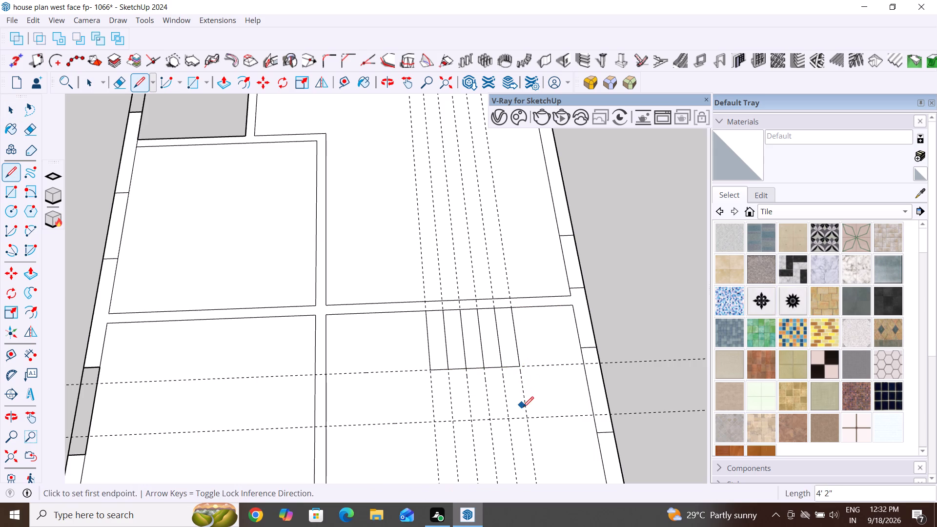
pyautogui.press('Escape')
pyautogui.press('Escape')
pyautogui.press('Escape')
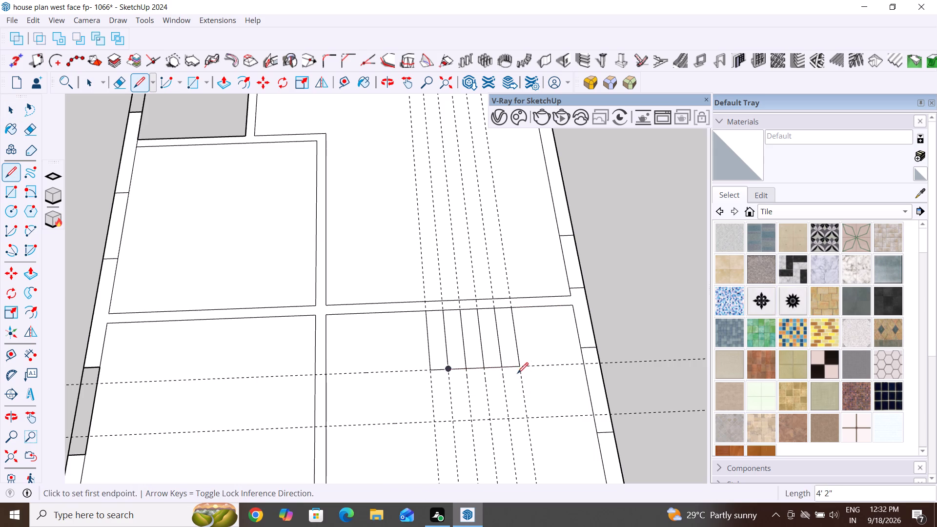
# From the last tread's end, draw a 2'5" line to the second cross guide and a 4'2" line back along that guide.
pyautogui.click(521, 366)
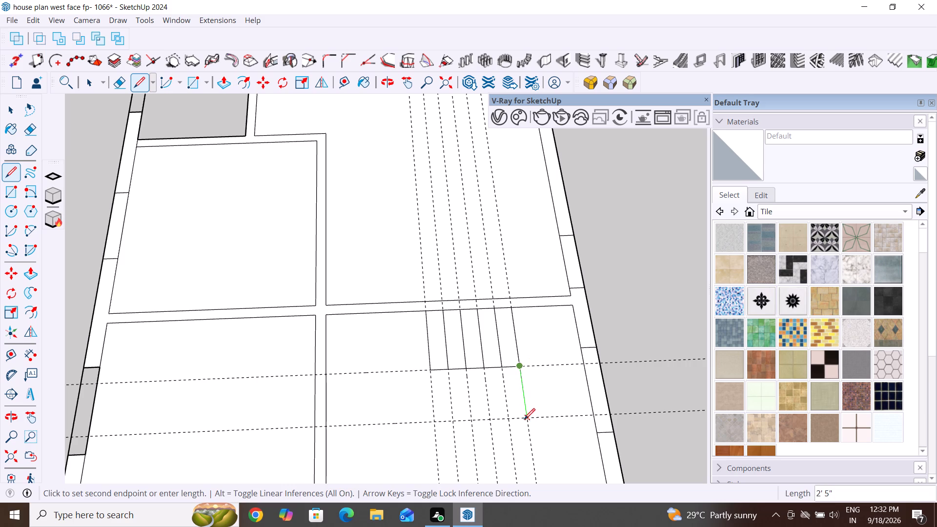
pyautogui.click(524, 419)
pyautogui.click(434, 426)
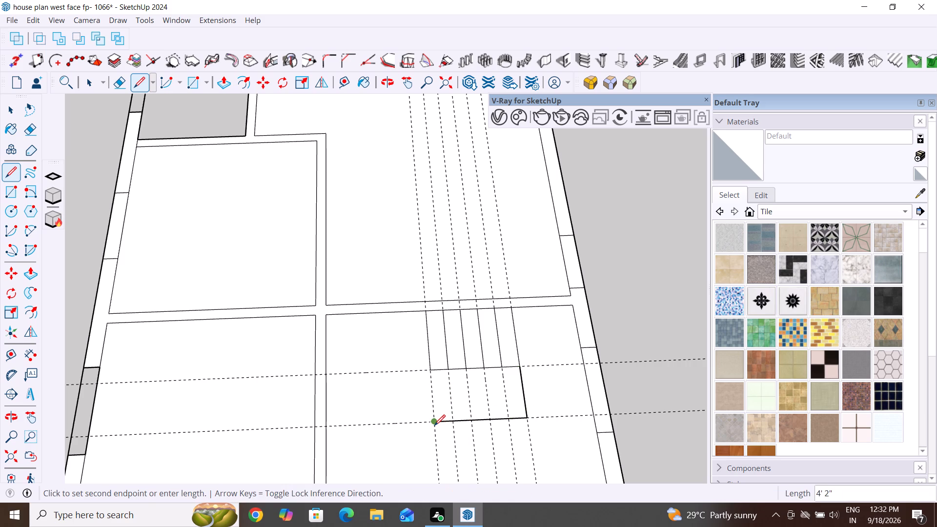
pyautogui.press('Escape')
# Draw three 3' tread lines from the second cross guide to the end outer wall's inner face, on the guides nearest the long outer wall.
pyautogui.scroll(-4, 488, 404)
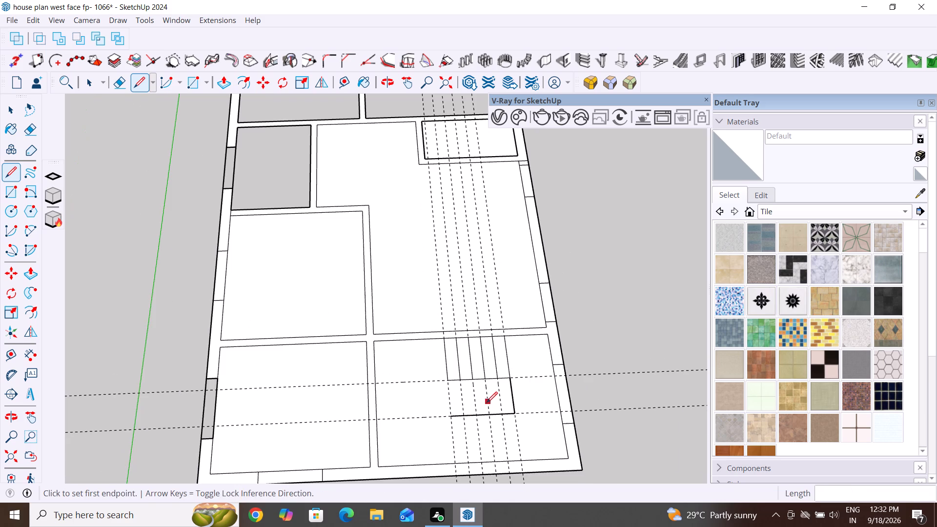
pyautogui.scroll(-5, 542, 351)
pyautogui.scroll(4, 516, 467)
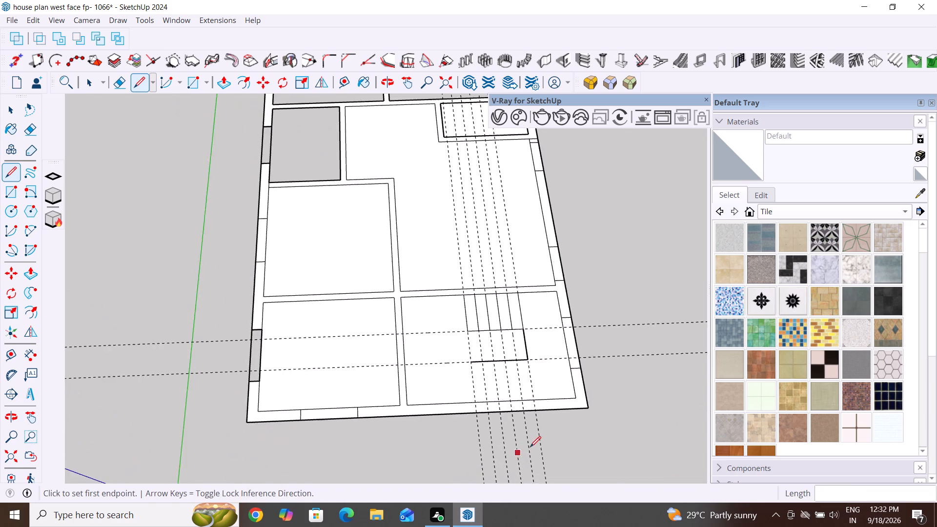
pyautogui.scroll(5, 535, 442)
pyautogui.scroll(4, 546, 392)
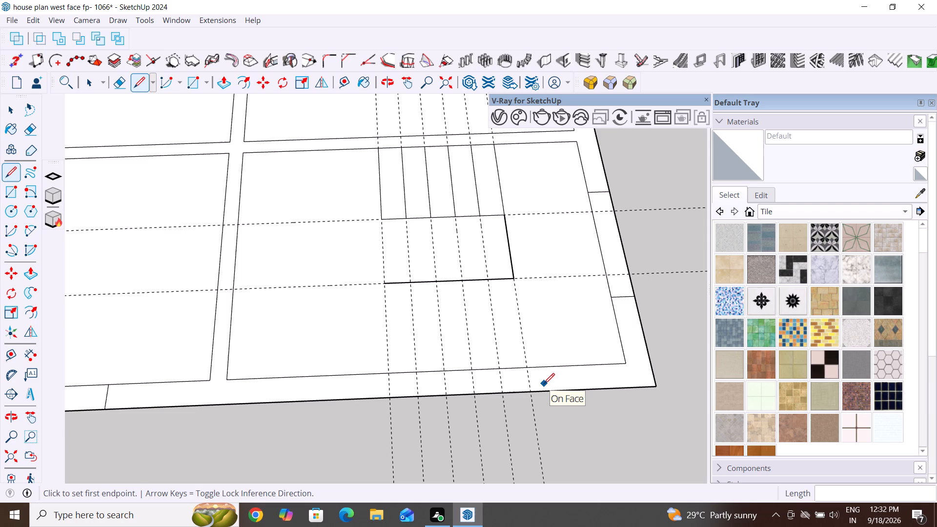
pyautogui.click(513, 278)
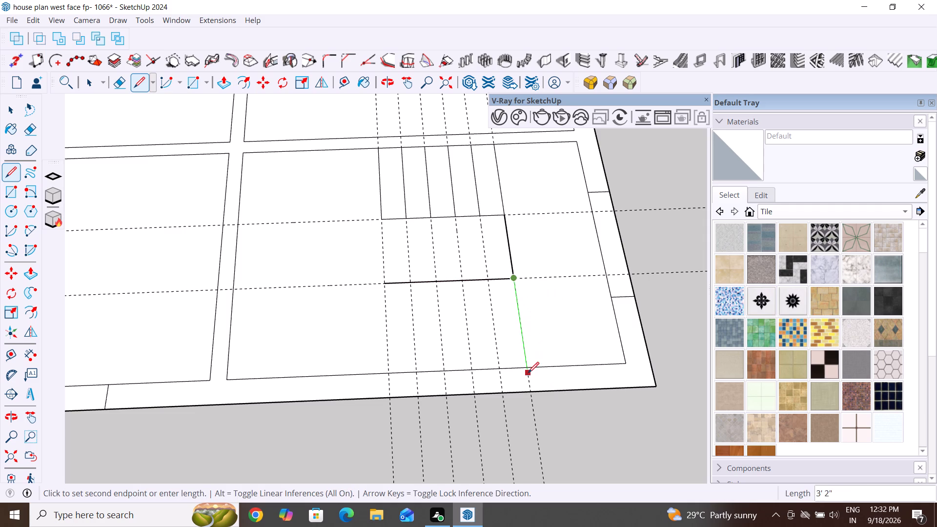
pyautogui.click(528, 368)
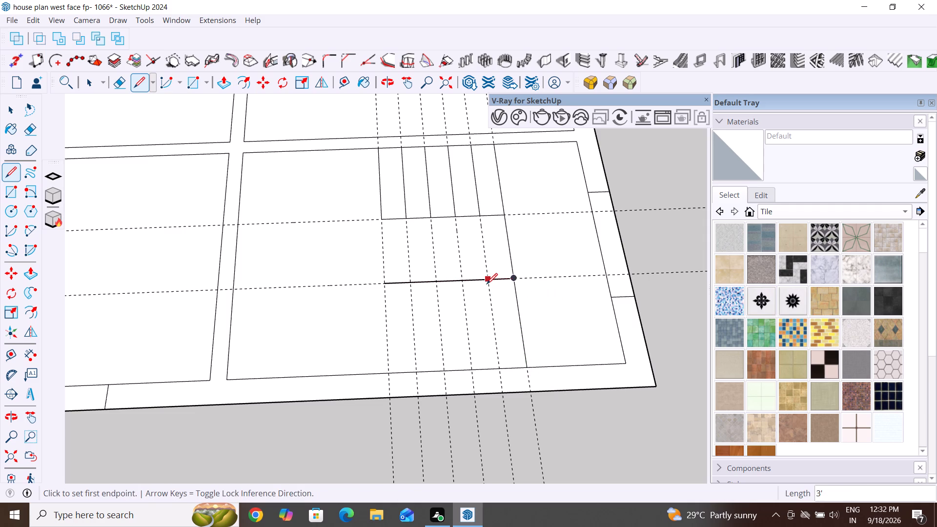
pyautogui.click(487, 284)
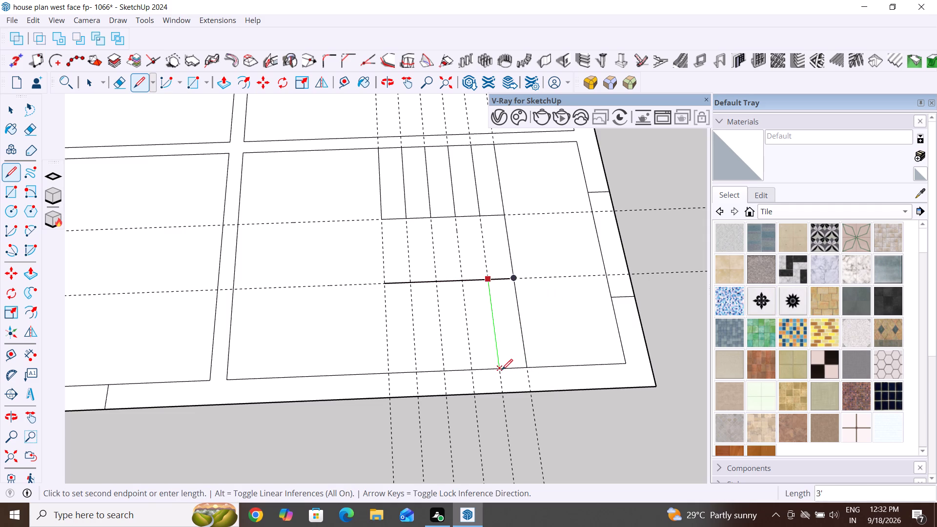
pyautogui.click(502, 370)
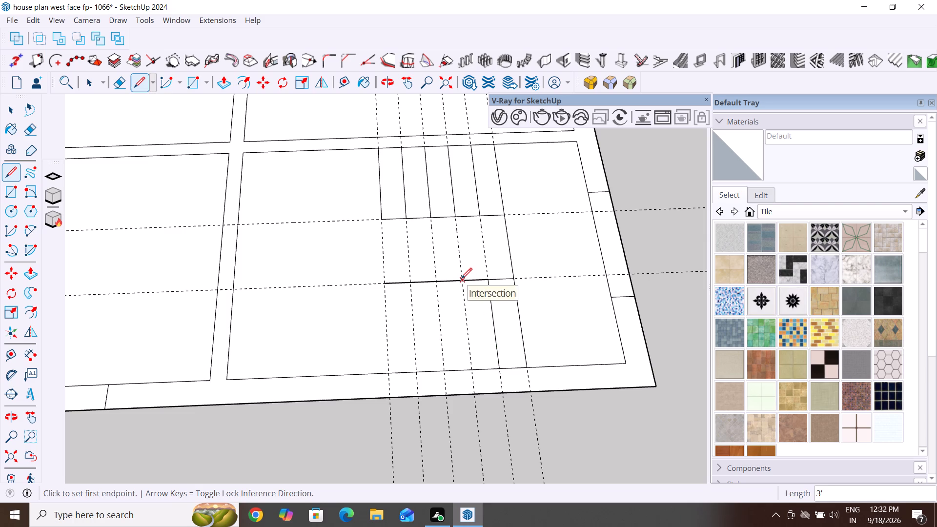
pyautogui.click(461, 279)
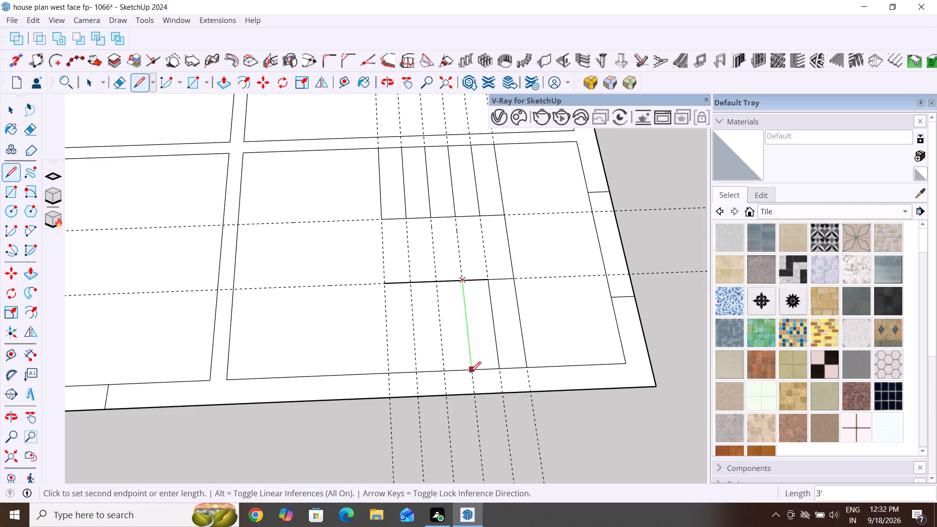
pyautogui.click(469, 373)
# Draw three more 3' tread lines from the second cross guide to the end wall's inner face, on the remaining guides.
pyautogui.click(437, 284)
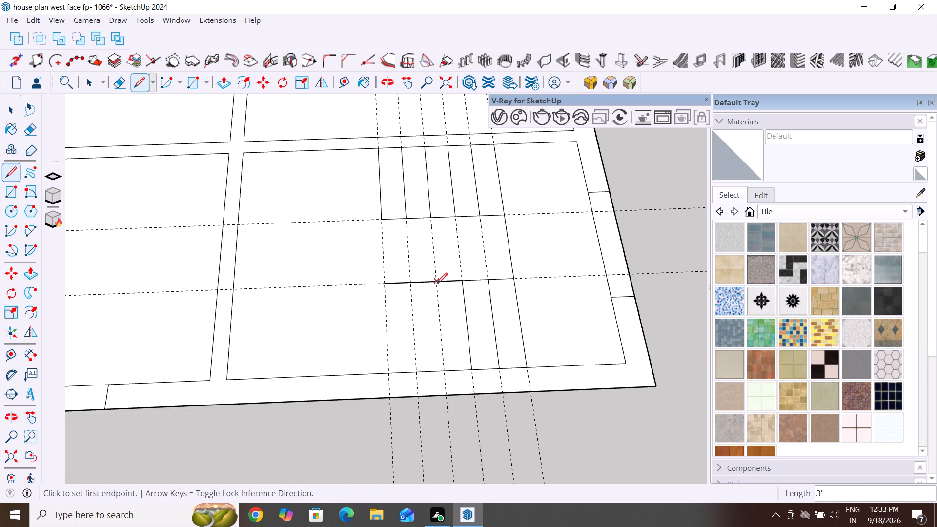
pyautogui.click(442, 372)
pyautogui.click(407, 285)
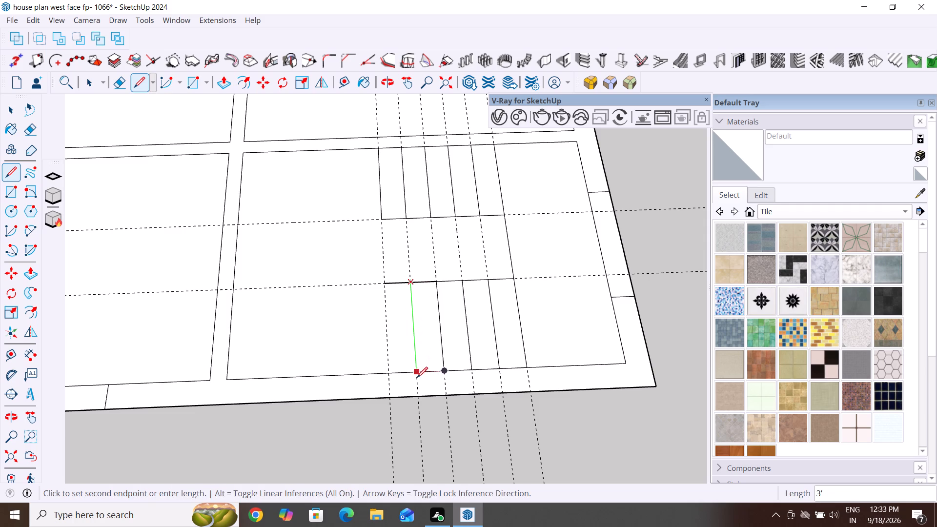
pyautogui.click(416, 373)
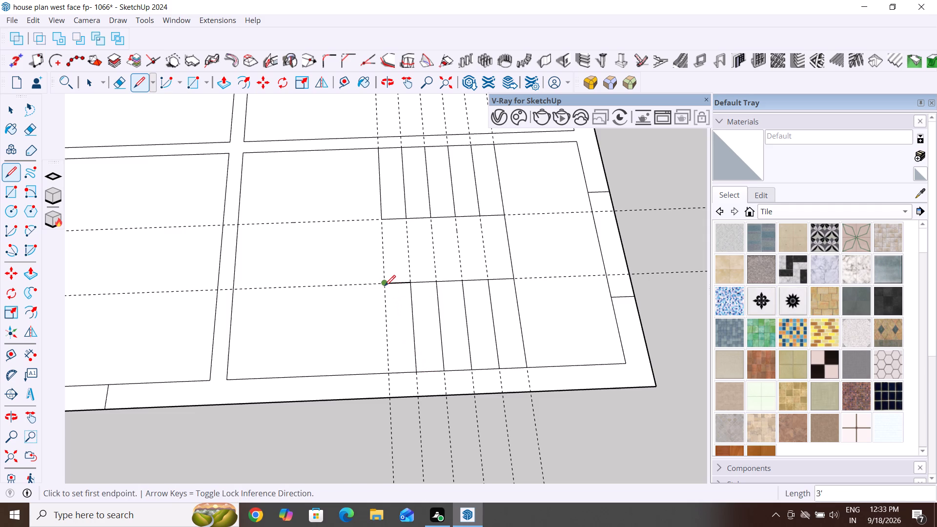
pyautogui.click(385, 286)
pyautogui.click(391, 373)
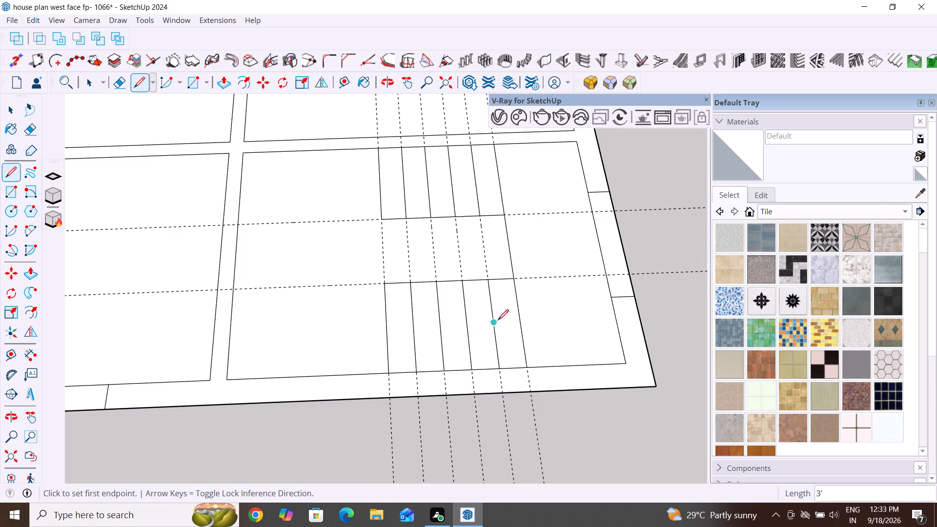
# Place two parallel guides at successive 10" offsets from the cross guide nearer the partition, between the two flights.
pyautogui.scroll(-1, 465, 409)
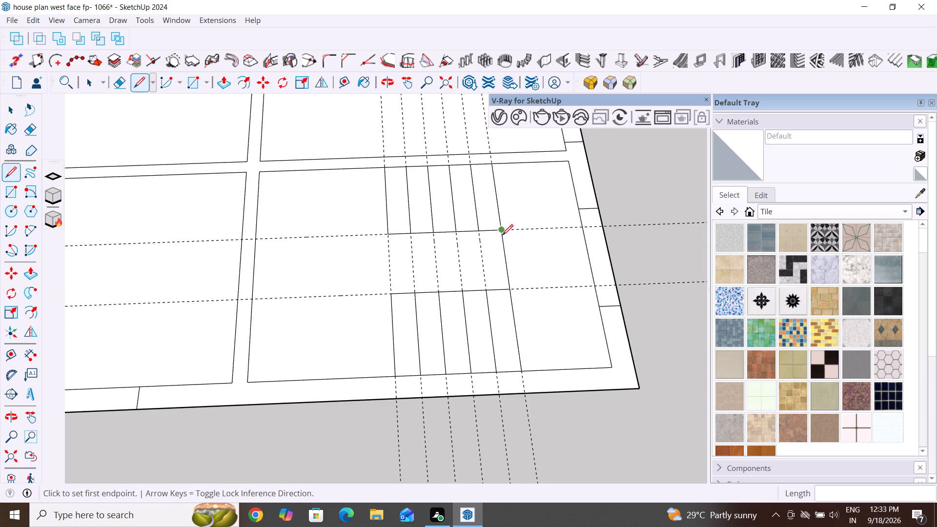
pyautogui.moveTo(495, 314); pyautogui.dragTo(479, 415, button='middle')
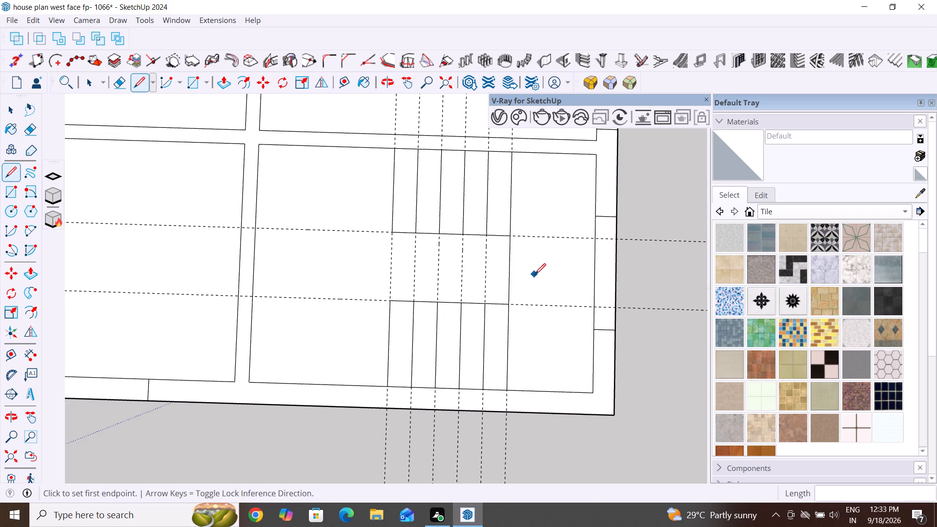
pyautogui.scroll(-4, 533, 274)
pyautogui.scroll(7, 629, 297)
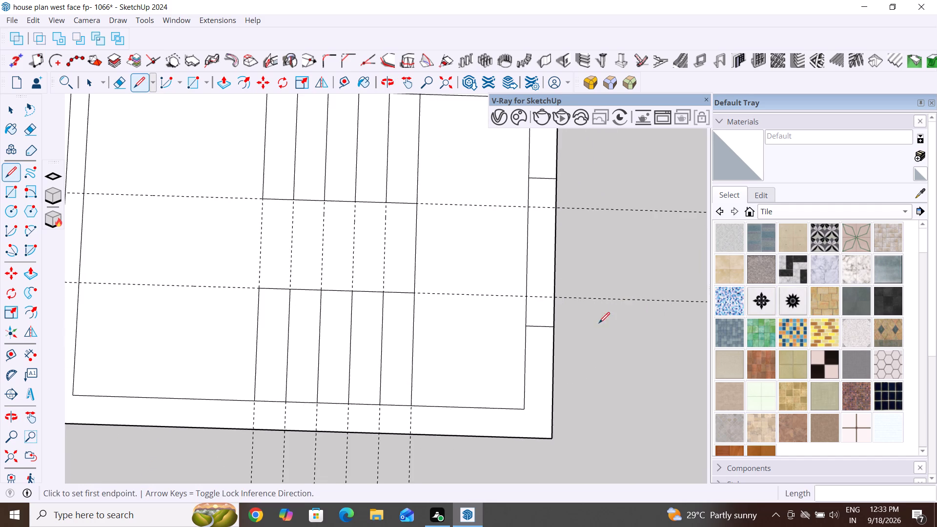
pyautogui.moveTo(599, 323); pyautogui.dragTo(633, 257, button='middle')
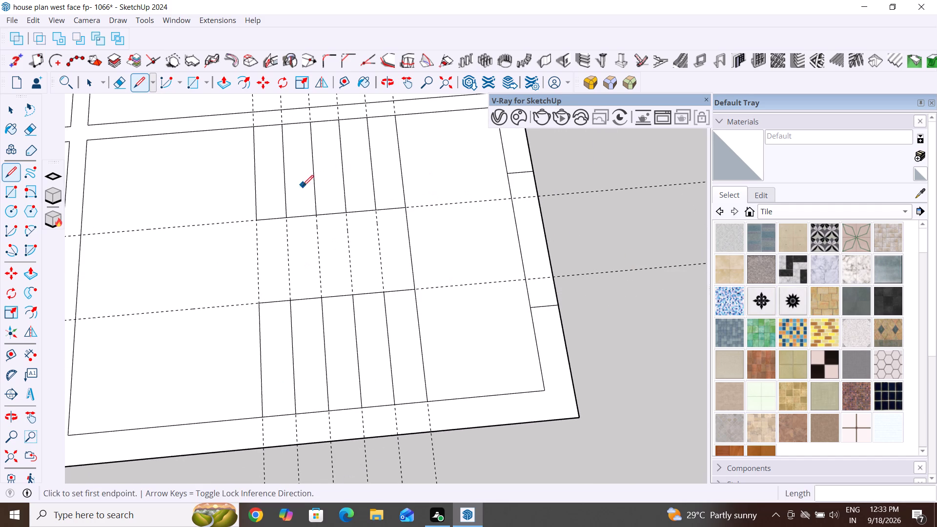
pyautogui.click(12, 112)
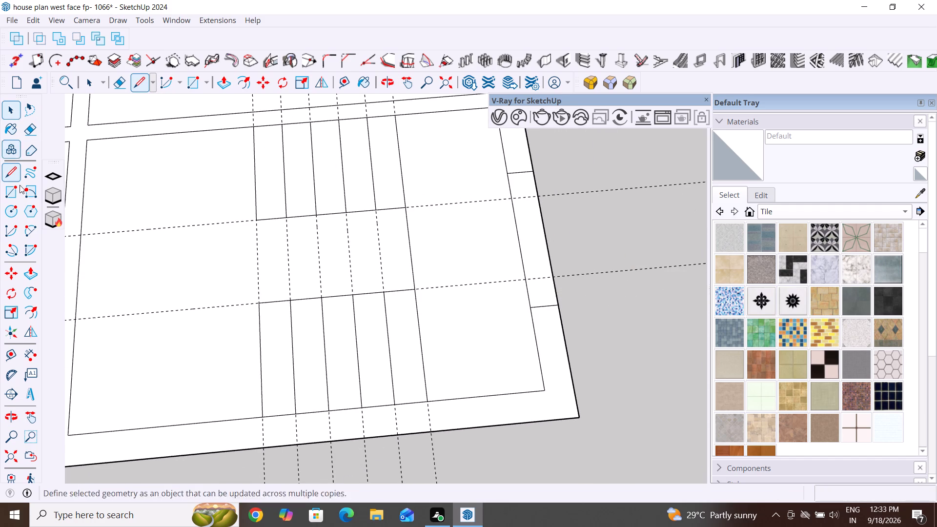
pyautogui.click(9, 355)
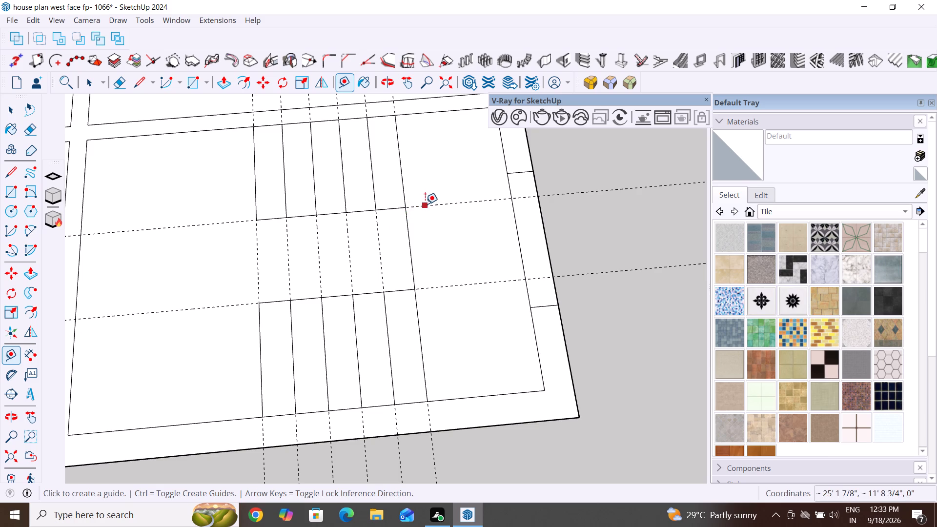
pyautogui.click(425, 204)
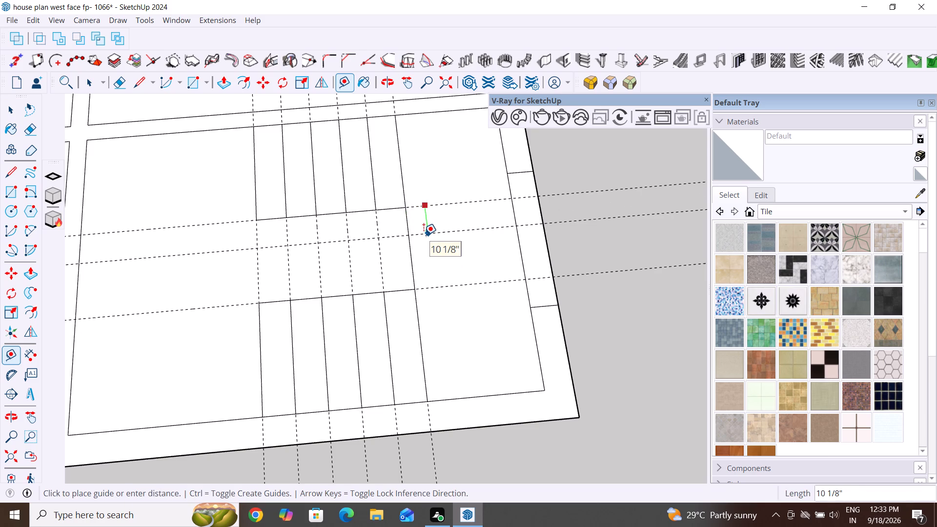
pyautogui.write('10')
pyautogui.hotkey('shift', '"')
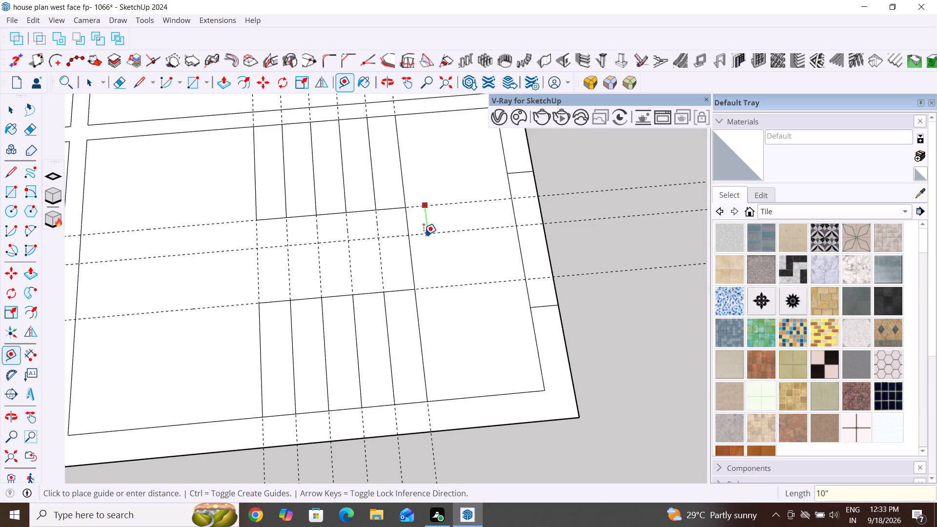
pyautogui.press('Return')
pyautogui.click(428, 234)
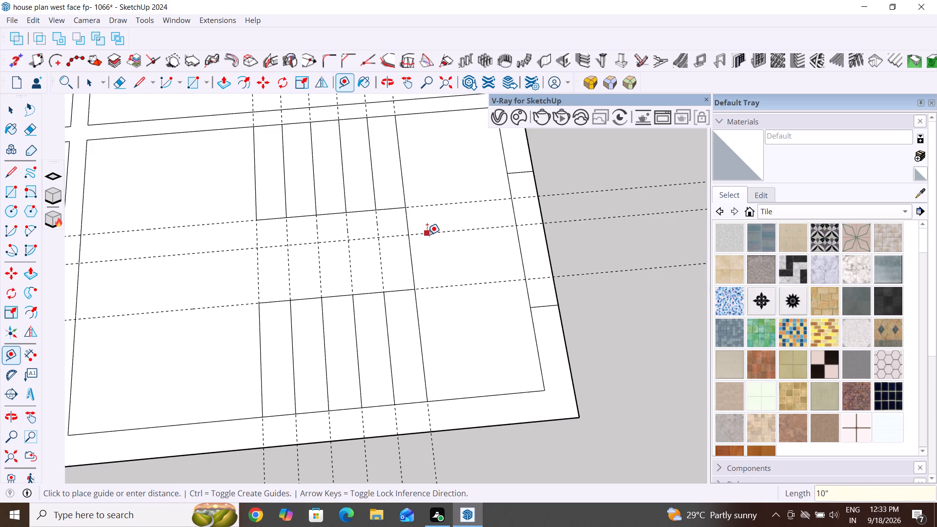
pyautogui.write('10"')
pyautogui.press('Return')
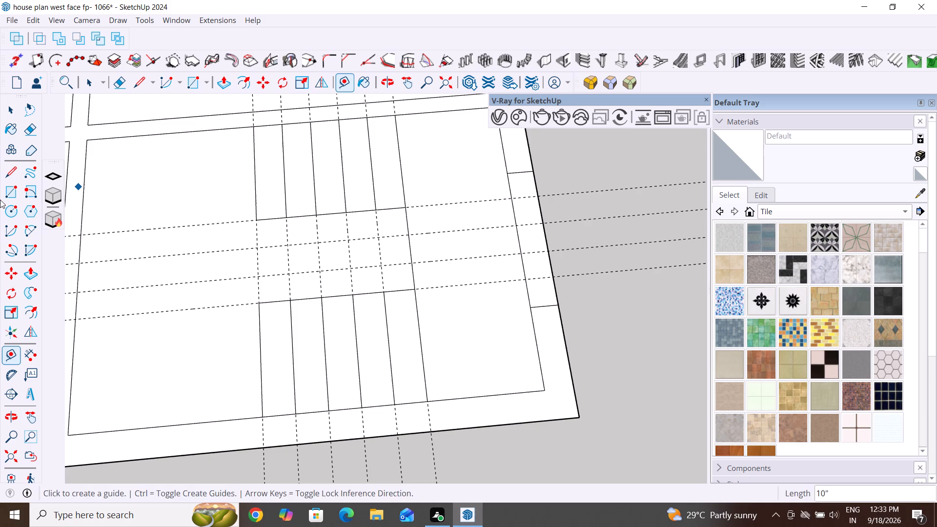
# Draw four 3' lines along the cross guides, from the flights' edge line to the long outer wall's inner face.
pyautogui.click(17, 172)
pyautogui.scroll(1, 463, 232)
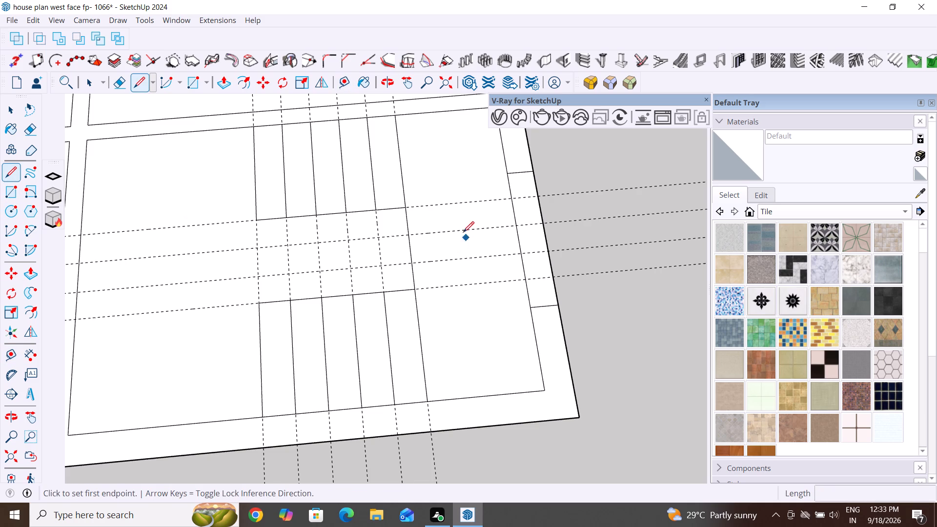
pyautogui.scroll(3, 463, 232)
pyautogui.click(377, 196)
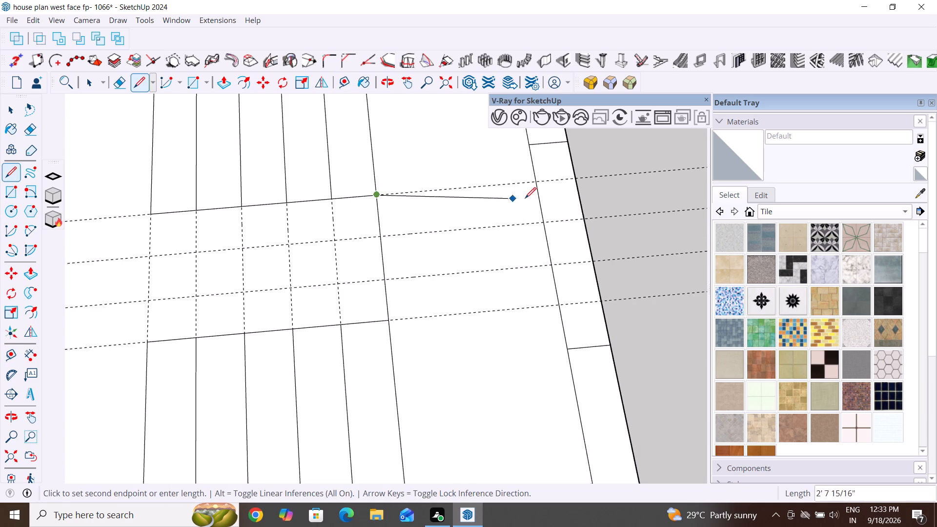
pyautogui.click(539, 181)
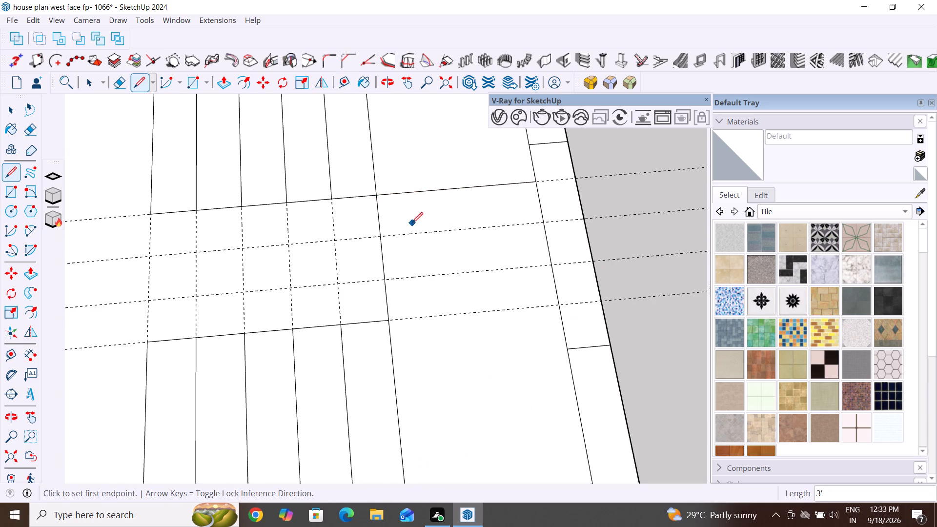
pyautogui.click(382, 235)
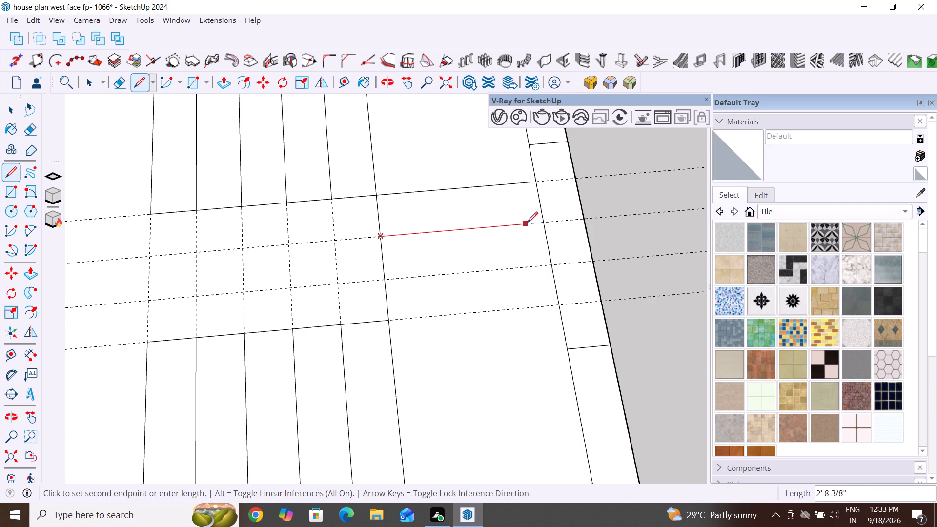
pyautogui.click(540, 229)
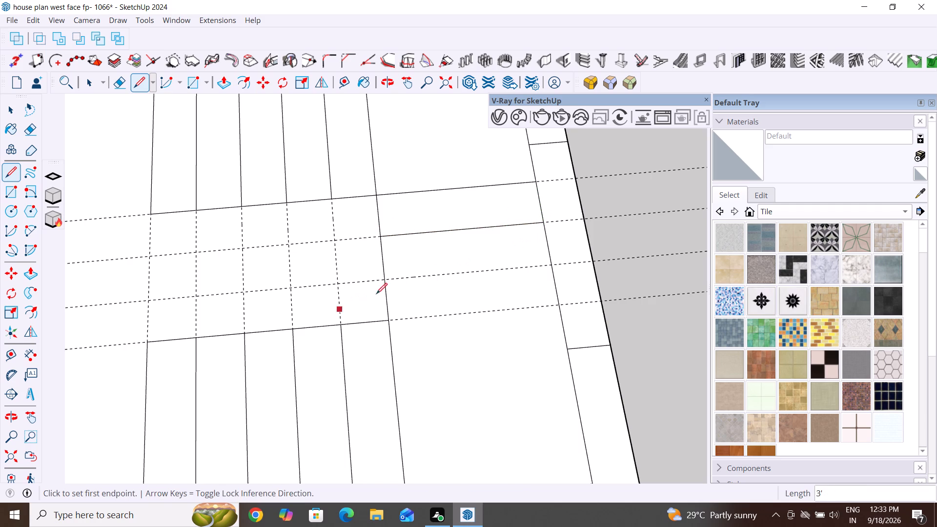
pyautogui.click(385, 279)
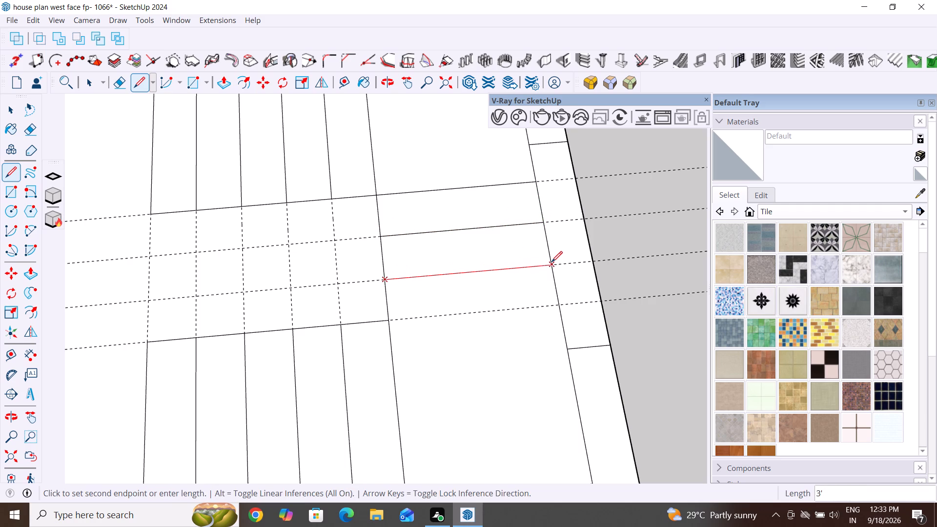
pyautogui.click(551, 262)
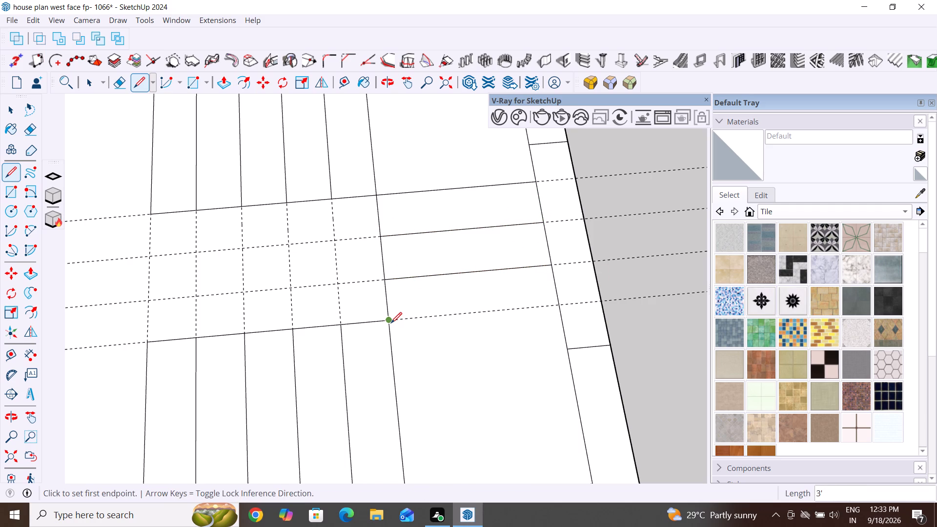
pyautogui.click(391, 323)
pyautogui.click(560, 307)
# Delete the four cross guides running across the plan through the staircase.
pyautogui.scroll(-4, 419, 385)
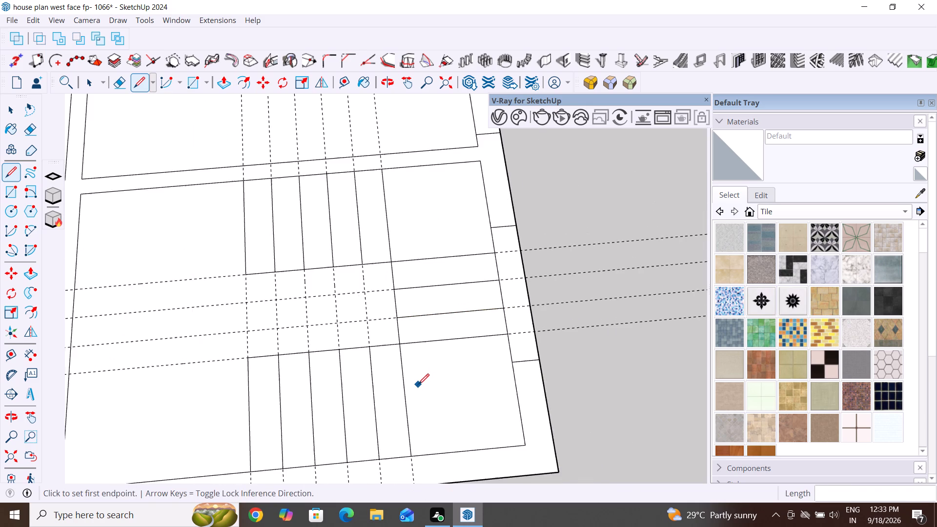
pyautogui.scroll(-5, 418, 385)
pyautogui.moveTo(613, 430); pyautogui.dragTo(521, 405, button='middle')
pyautogui.scroll(-7, 543, 355)
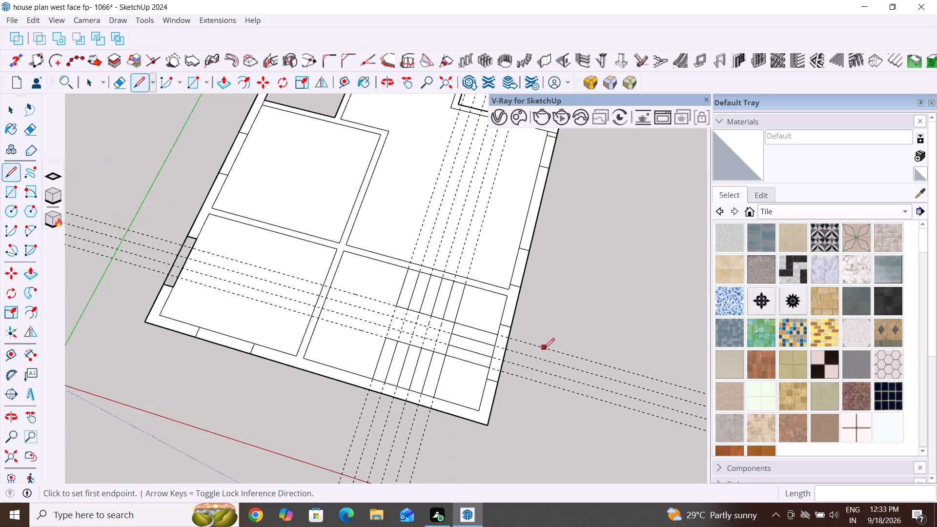
pyautogui.scroll(-5, 544, 349)
pyautogui.moveTo(468, 422); pyautogui.dragTo(496, 410, button='middle')
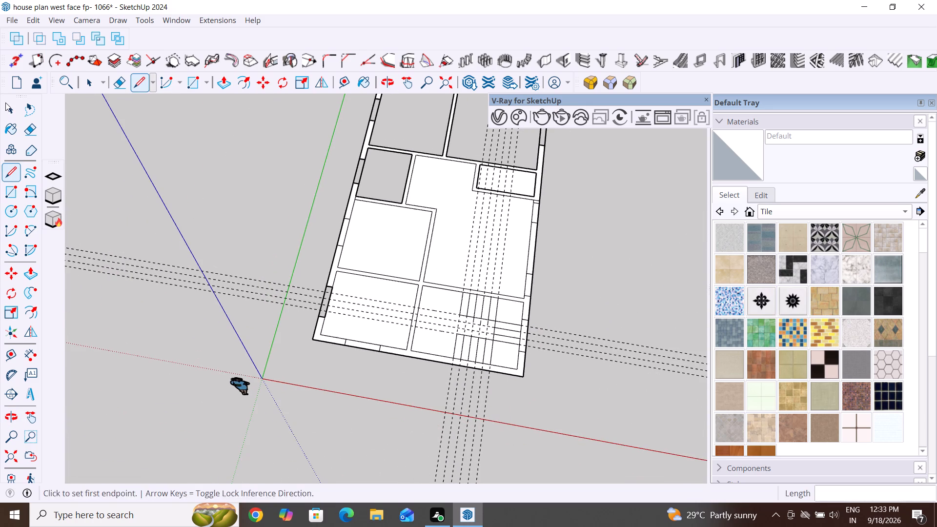
pyautogui.click(10, 105)
pyautogui.moveTo(648, 305); pyautogui.dragTo(568, 398)
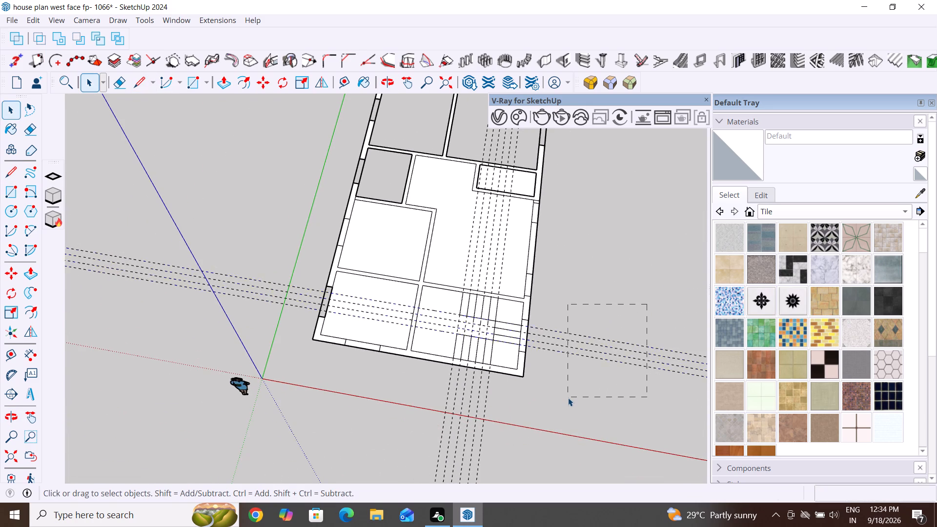
pyautogui.press('Delete')
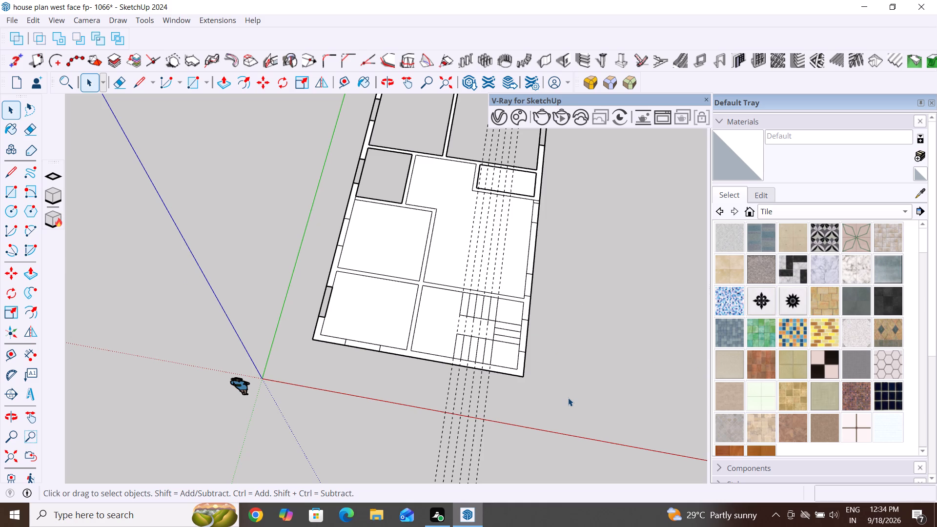
# Delete the remaining parallel guides running lengthwise through the plan and staircase.
pyautogui.moveTo(523, 369); pyautogui.dragTo(607, 330, button='middle')
pyautogui.scroll(-6, 477, 206)
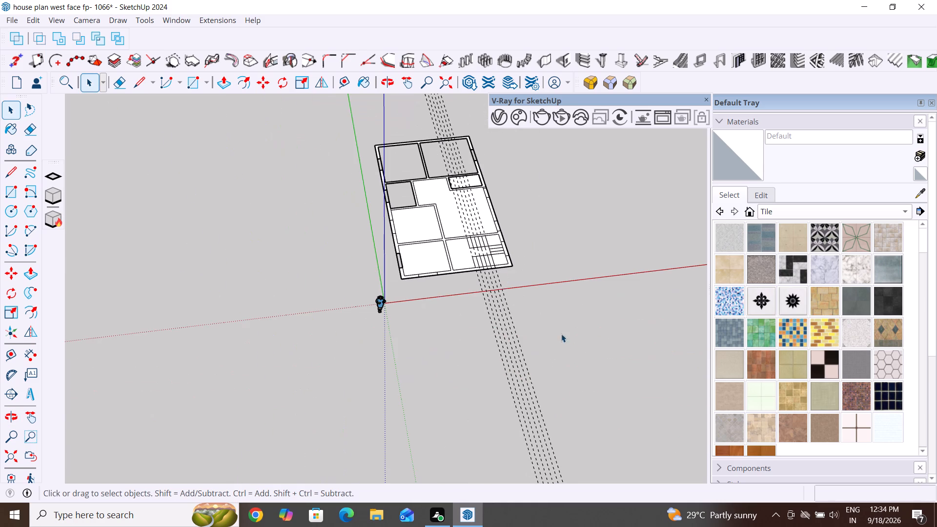
pyautogui.moveTo(561, 334); pyautogui.dragTo(477, 400)
pyautogui.press('Delete')
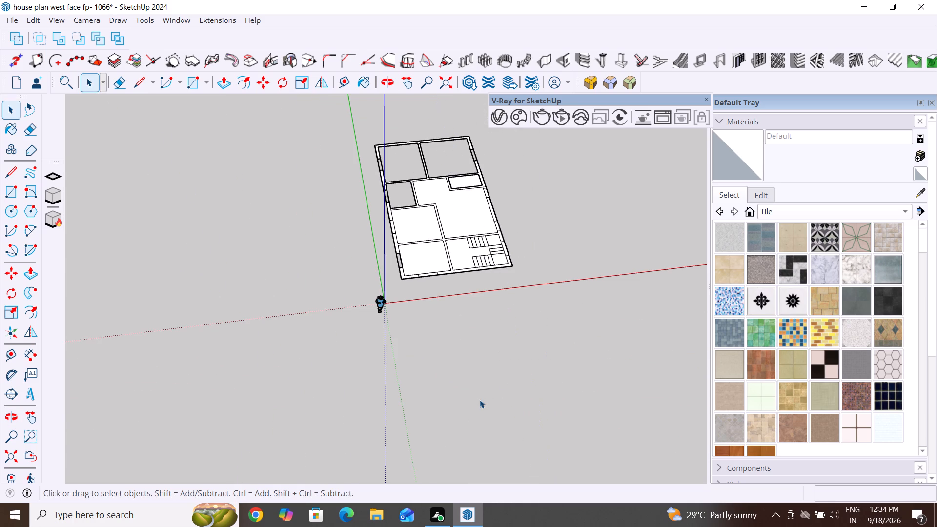
# Place a guide 5" from the partition's face inside the staircase room, and a second guide 3' beyond it.
pyautogui.moveTo(515, 340); pyautogui.dragTo(479, 434, button='middle')
pyautogui.scroll(4, 476, 289)
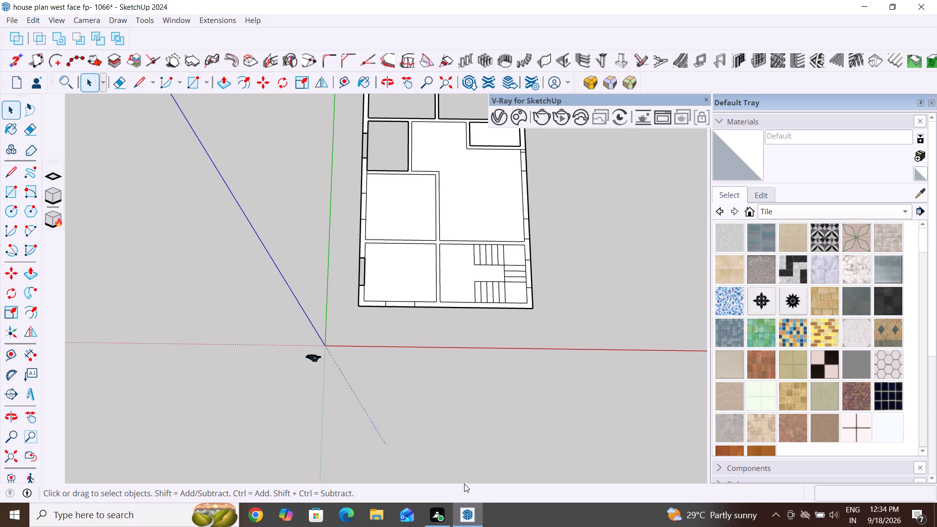
pyautogui.press('Escape')
pyautogui.press('Escape')
pyautogui.scroll(3, 455, 240)
pyautogui.scroll(1, 443, 282)
pyautogui.moveTo(446, 286); pyautogui.dragTo(455, 299, button='middle')
pyautogui.scroll(2, 451, 357)
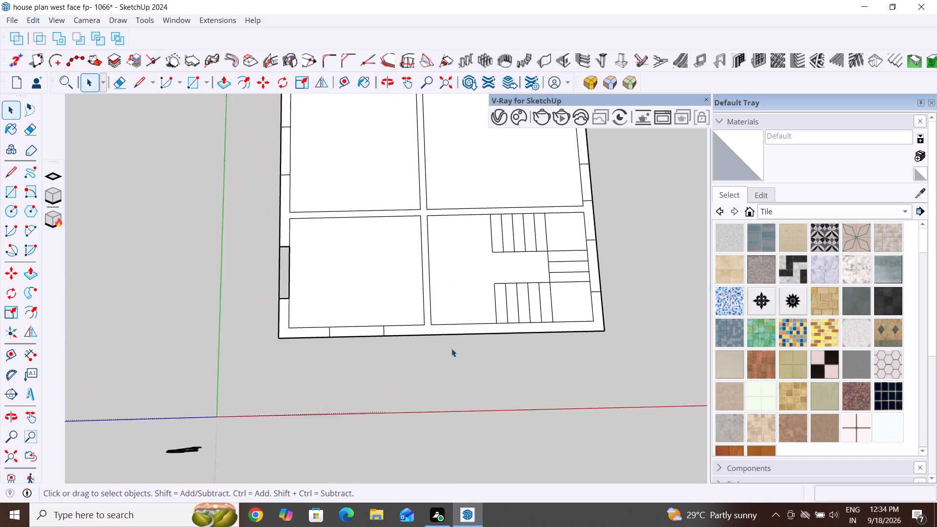
pyautogui.scroll(3, 451, 348)
pyautogui.press('Escape')
pyautogui.press('Escape')
pyautogui.press('Escape')
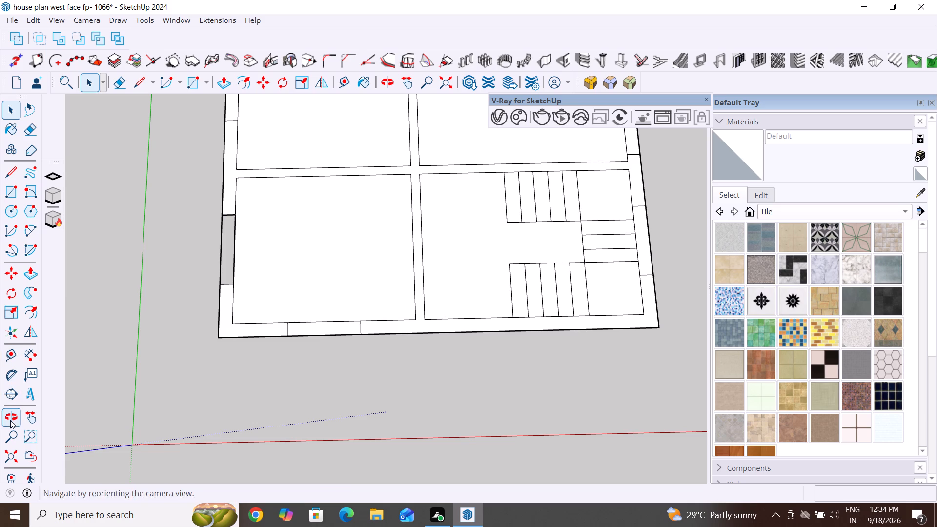
pyautogui.click(12, 359)
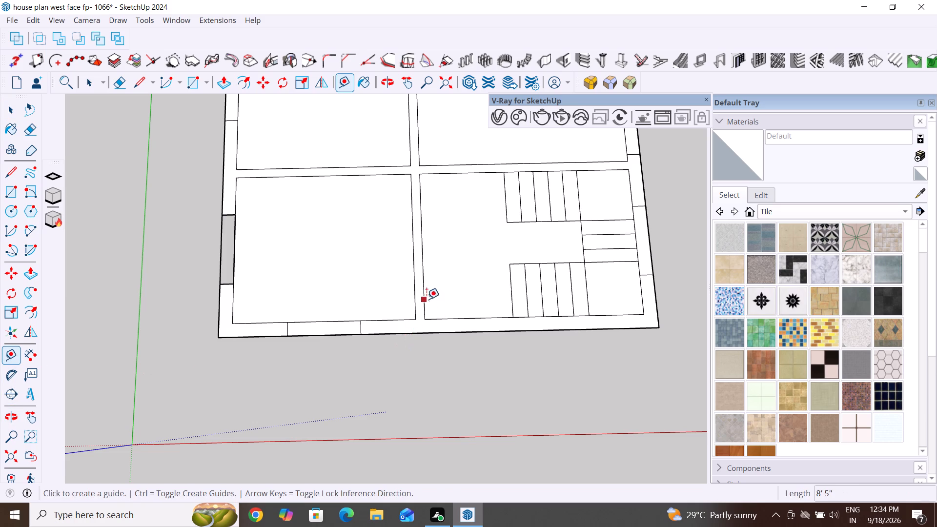
pyautogui.click(423, 298)
pyautogui.write('5"')
pyautogui.press('Return')
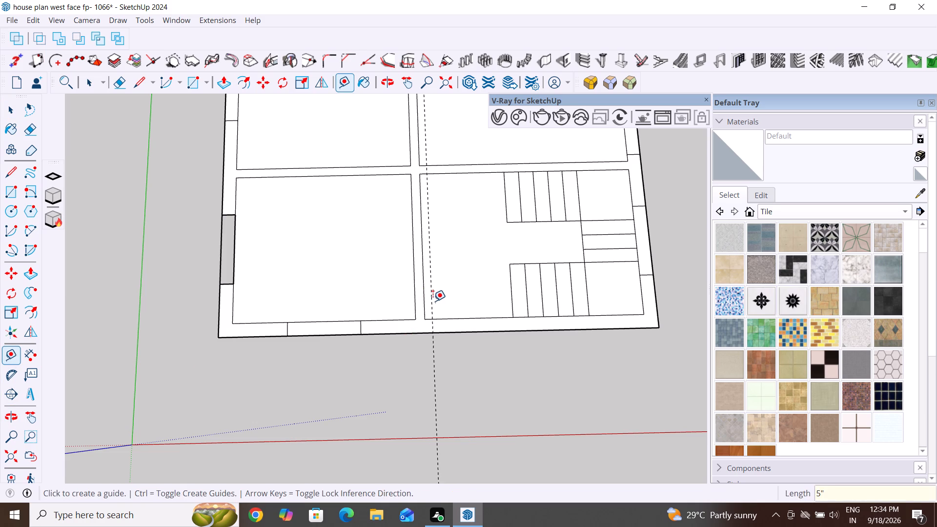
pyautogui.click(433, 301)
pyautogui.write("3'")
pyautogui.press('Return')
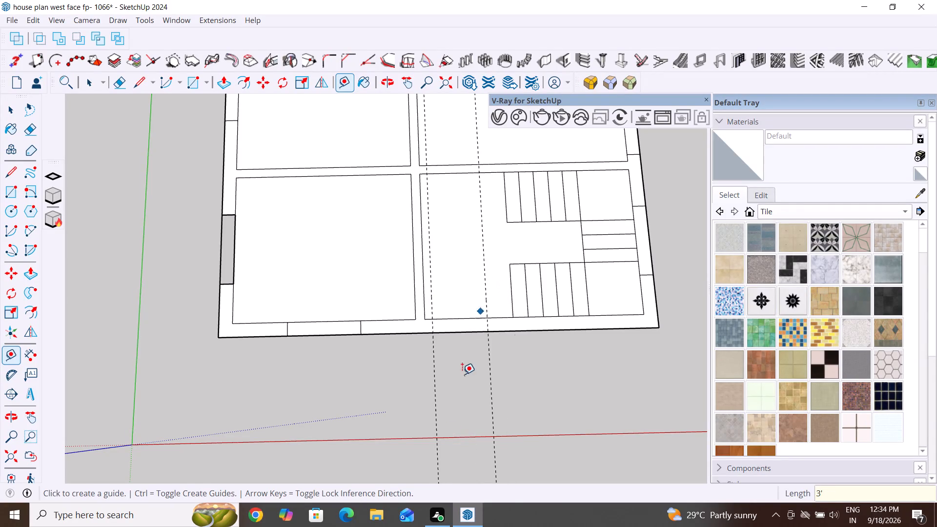
# Draw two lines across the staircase room's outer end wall along the guides, marking a 3' opening.
pyautogui.scroll(-3, 447, 442)
pyautogui.moveTo(591, 415); pyautogui.dragTo(564, 408, button='middle')
pyautogui.scroll(4, 666, 218)
pyautogui.click(7, 180)
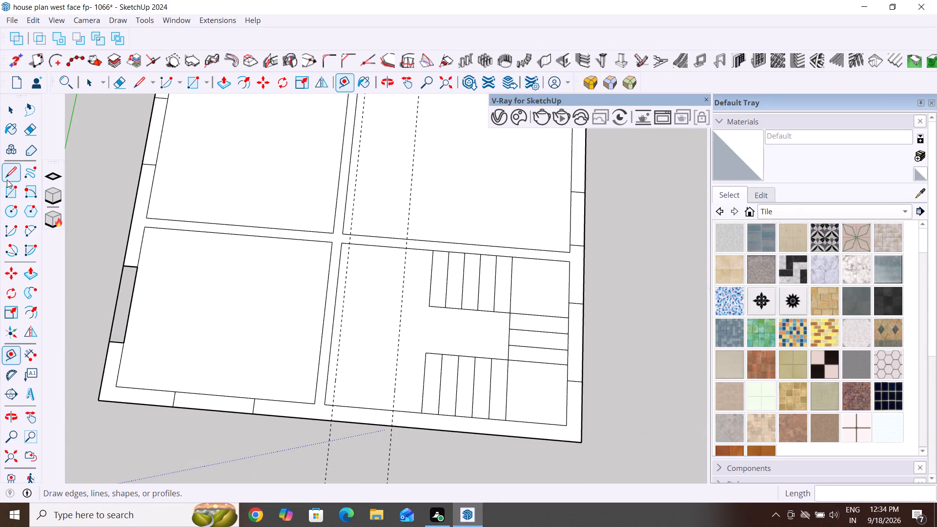
pyautogui.scroll(3, 359, 435)
pyautogui.scroll(4, 332, 402)
pyautogui.scroll(3, 320, 445)
pyautogui.click(312, 424)
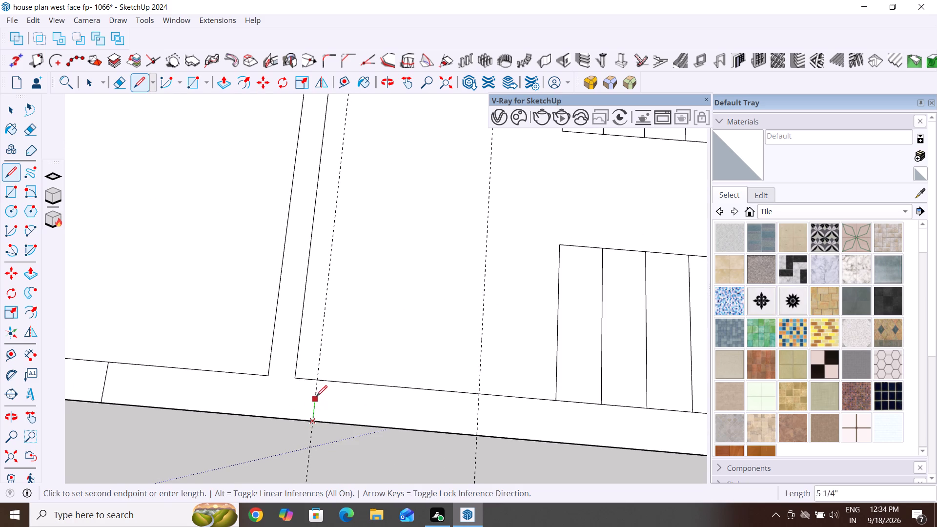
pyautogui.click(318, 379)
pyautogui.press('space')
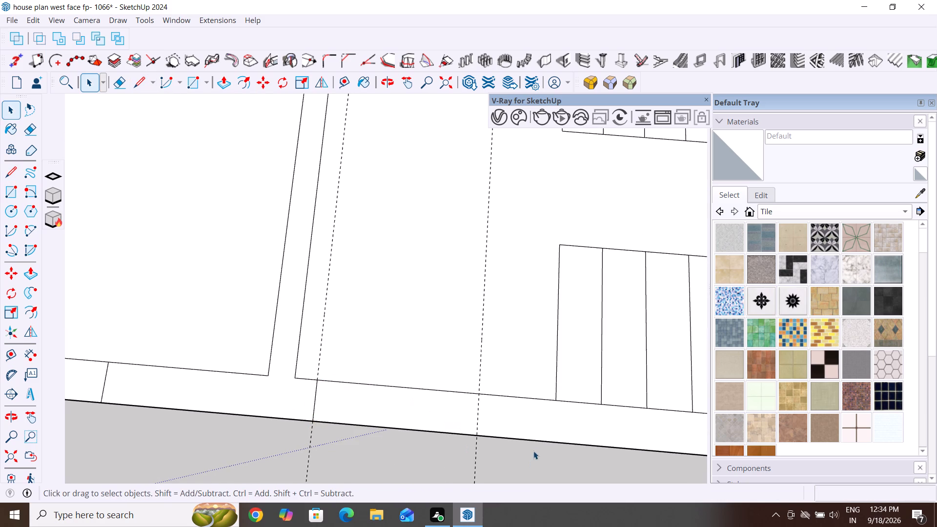
pyautogui.click(16, 169)
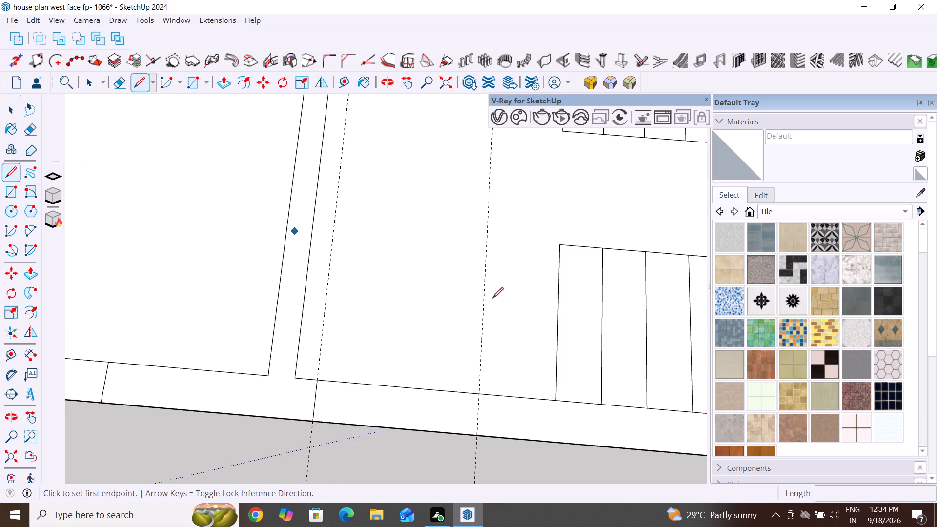
pyautogui.click(478, 438)
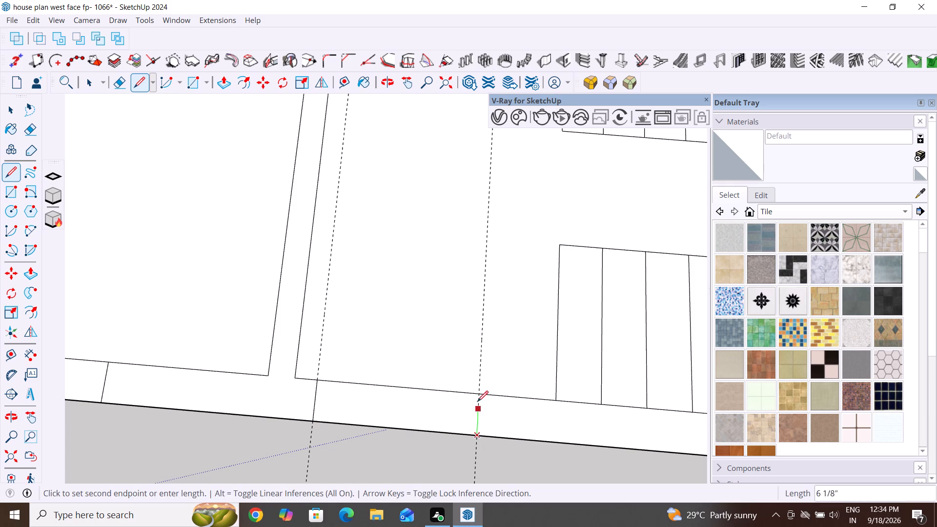
pyautogui.click(476, 397)
# Draw two 6" lines across the partition between the staircase room and the hall along the same guides, marking a 3' opening.
pyautogui.scroll(-4, 364, 456)
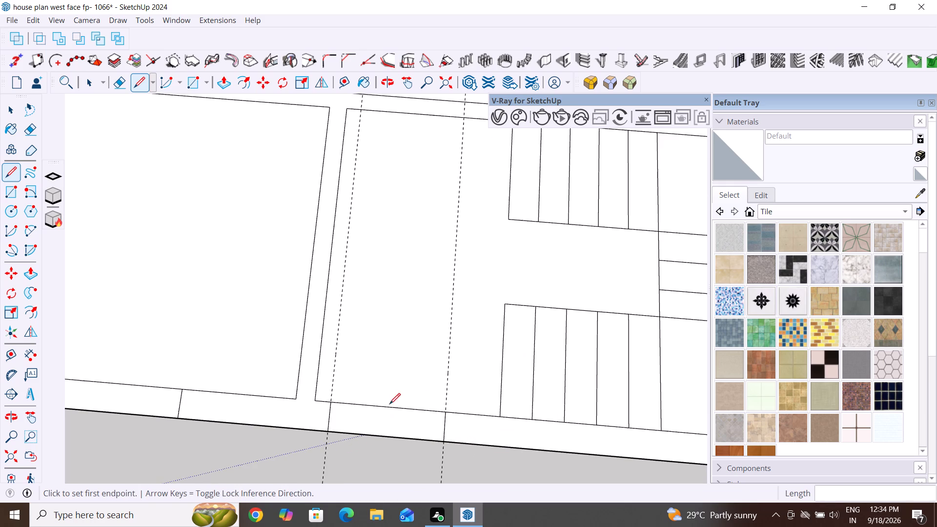
pyautogui.scroll(-4, 369, 354)
pyautogui.scroll(7, 382, 169)
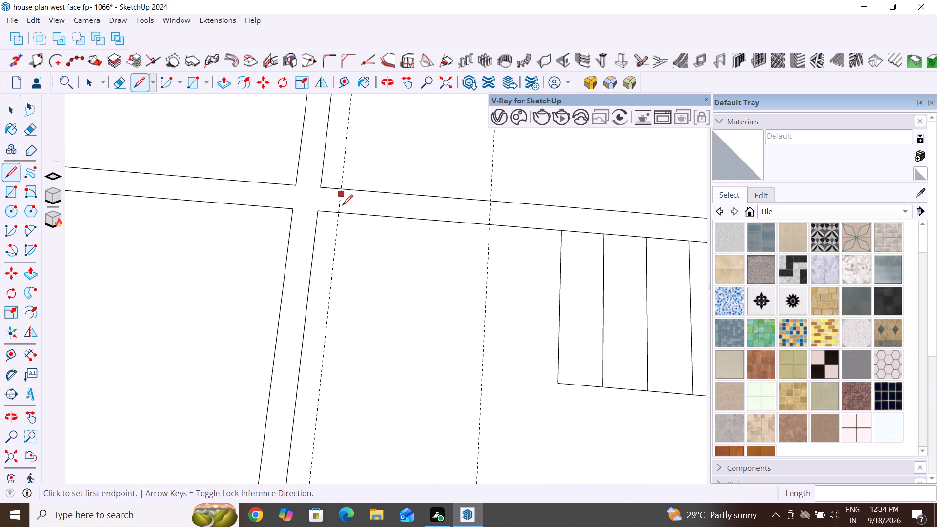
pyautogui.click(340, 216)
pyautogui.click(344, 188)
pyautogui.click(489, 228)
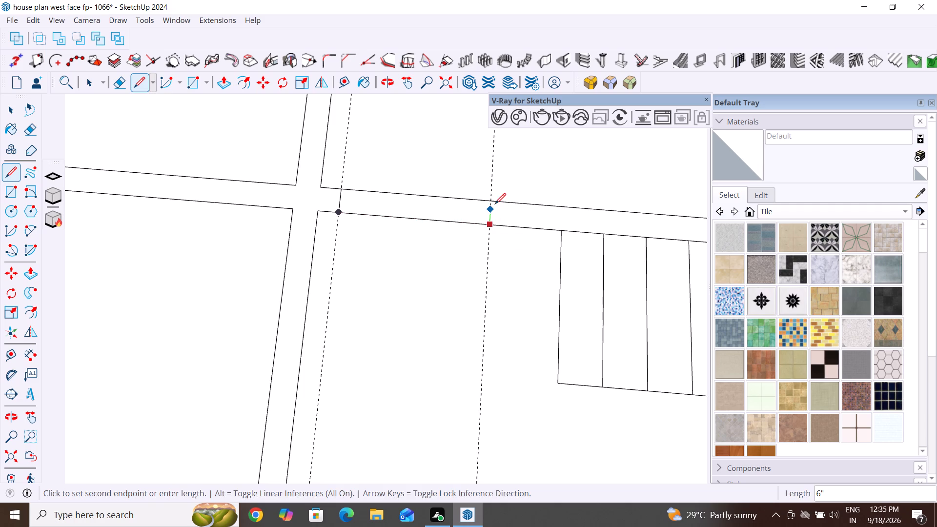
pyautogui.click(495, 202)
pyautogui.press('space')
# Delete the floor faces of the front corner room, the staircase room's open area, the large hall and the middle side room.
pyautogui.scroll(-11, 422, 351)
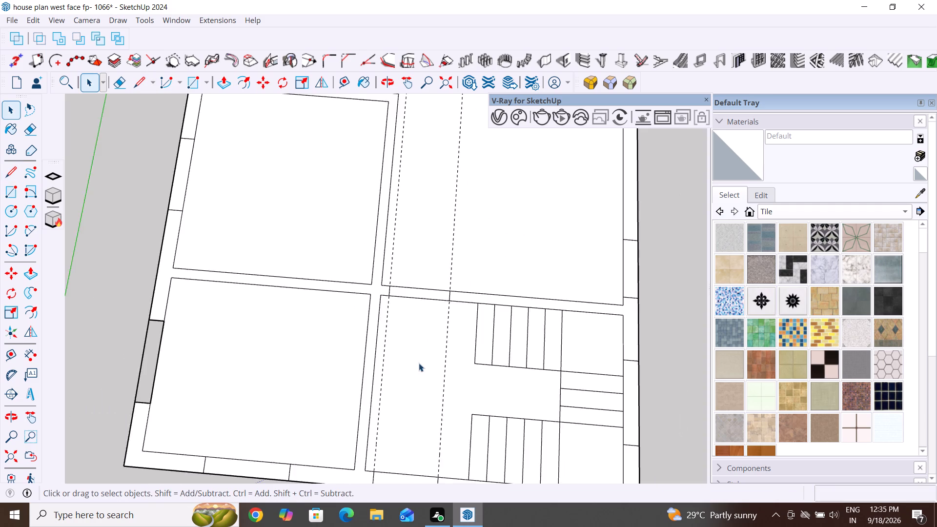
pyautogui.scroll(-3, 419, 363)
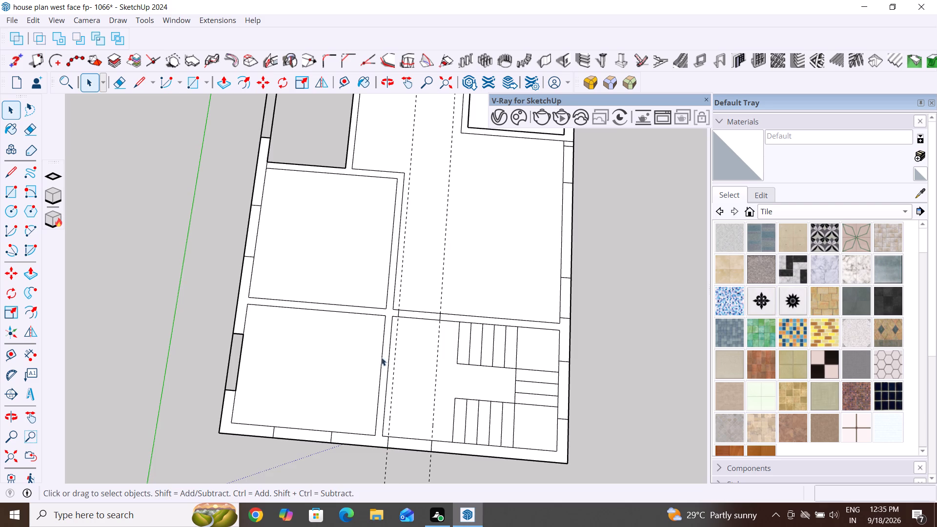
pyautogui.moveTo(387, 353); pyautogui.dragTo(407, 322, button='middle')
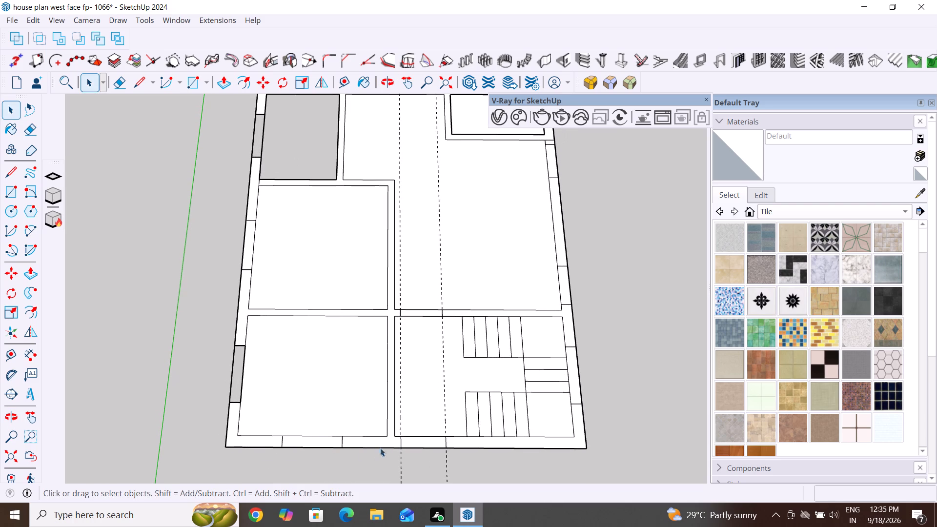
pyautogui.press('Escape')
pyautogui.press('Escape')
pyautogui.click(318, 346)
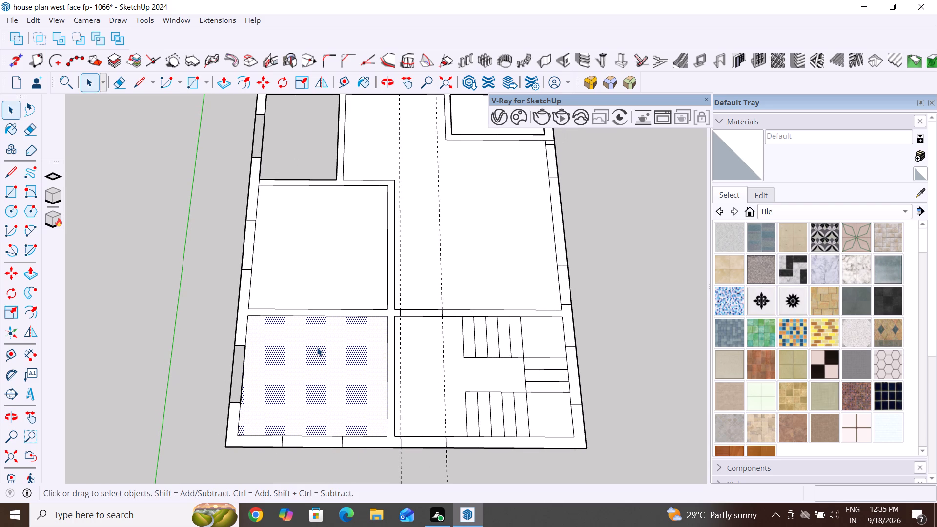
pyautogui.press('Delete')
pyautogui.click(427, 356)
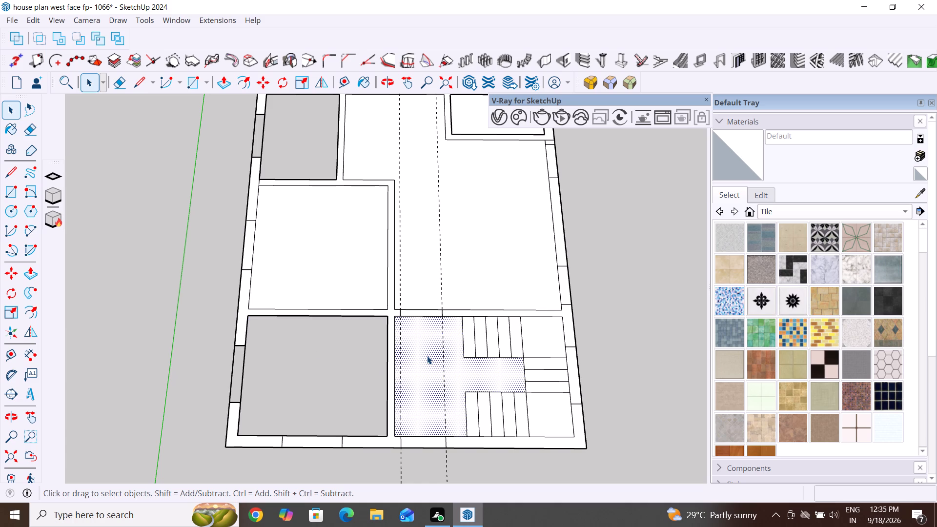
pyautogui.press('Delete')
pyautogui.click(508, 219)
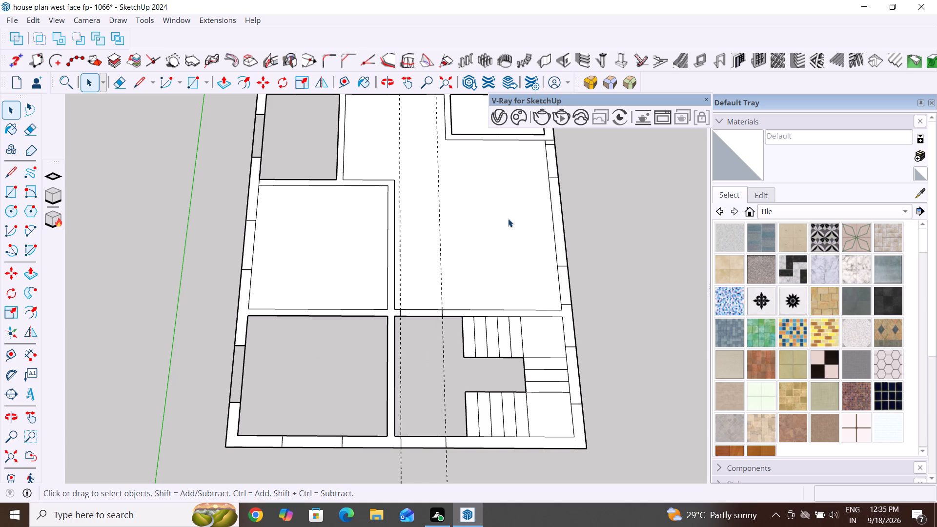
pyautogui.press('Delete')
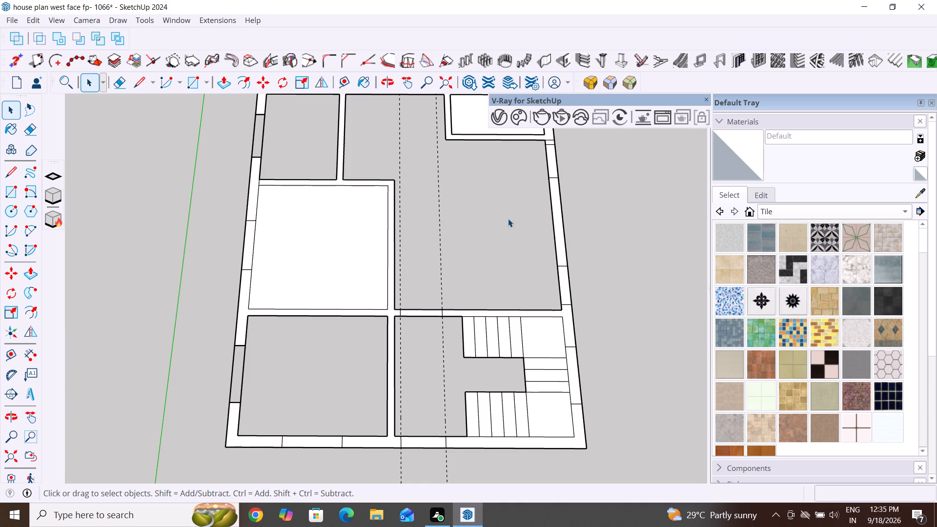
pyautogui.click(324, 236)
pyautogui.press('Delete')
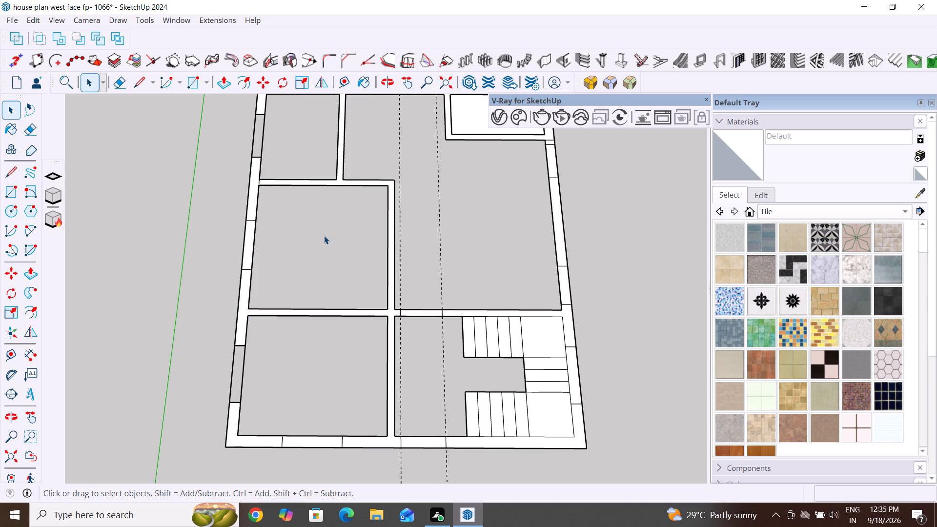
# Delete the connected partition wall face and the two adjoining wall segments along the long outer wall beside the middle room.
pyautogui.click(241, 315)
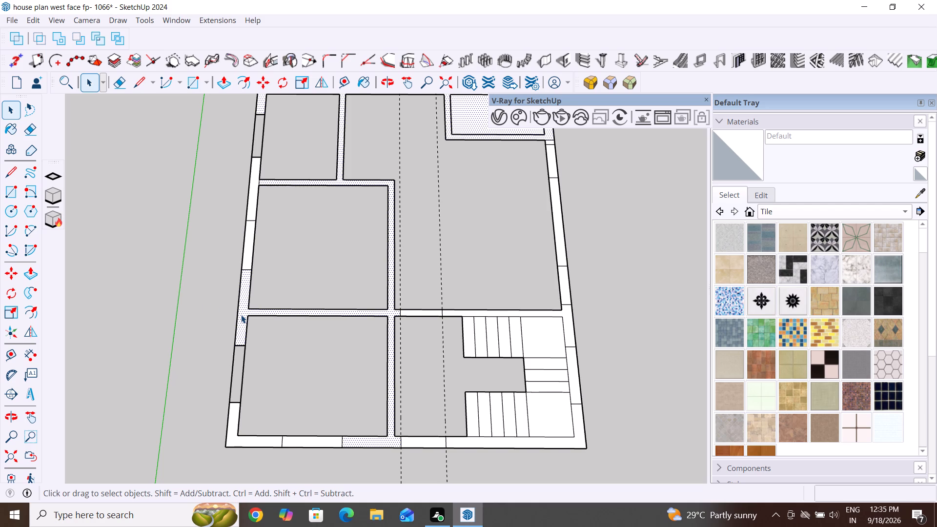
pyautogui.press('Delete')
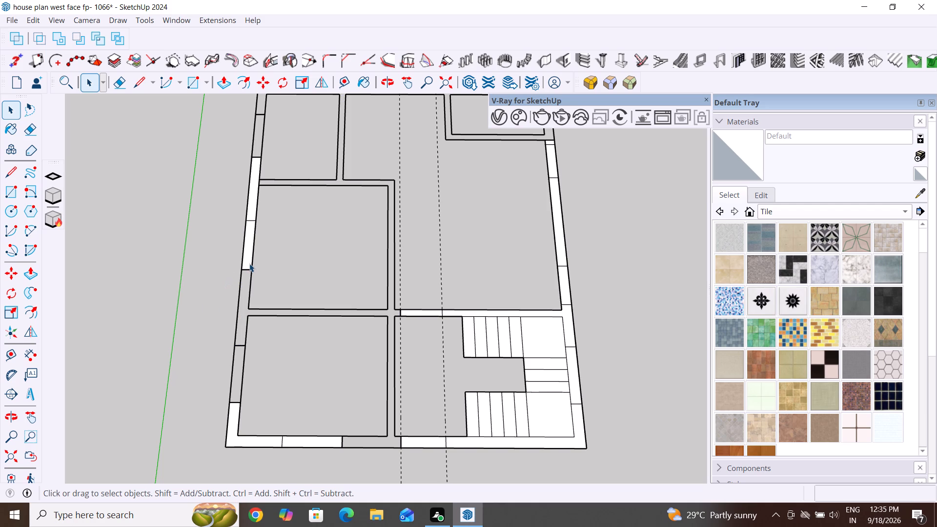
pyautogui.click(248, 260)
pyautogui.click(253, 210)
pyautogui.press('Delete')
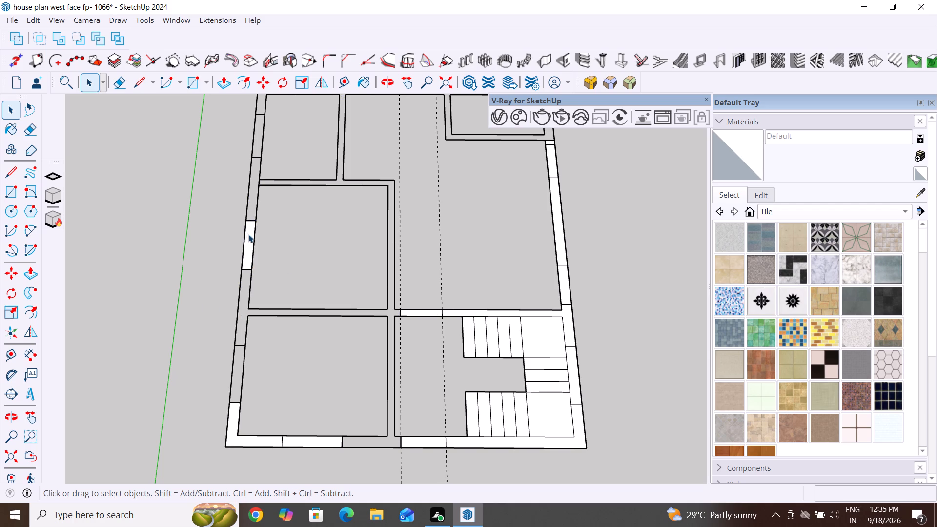
pyautogui.click(248, 234)
pyautogui.press('Delete')
# Delete the faces of the front end wall: the corner piece, window segment, staircase-side wall piece and 3' opening.
pyautogui.click(235, 437)
pyautogui.press('Delete')
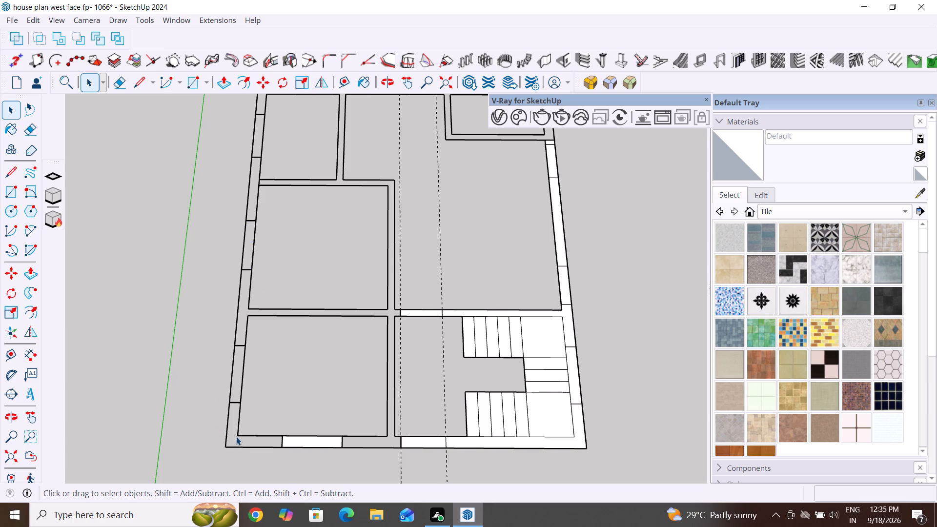
pyautogui.click(314, 442)
pyautogui.press('Delete')
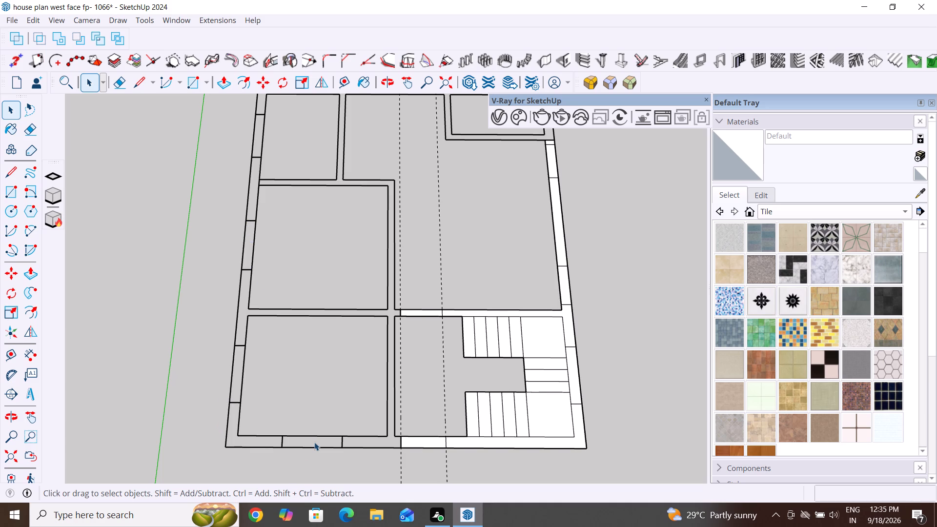
pyautogui.click(462, 443)
pyautogui.press('Delete')
pyautogui.click(420, 444)
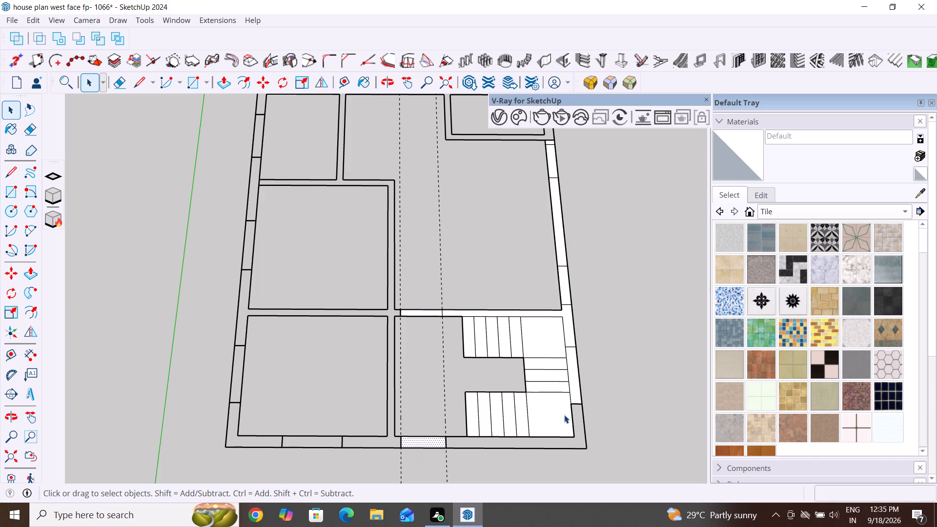
pyautogui.press('Delete')
# Delete the staircase landing face nearest the front end wall and the three tread faces between the two landings.
pyautogui.click(564, 415)
pyautogui.press('Delete')
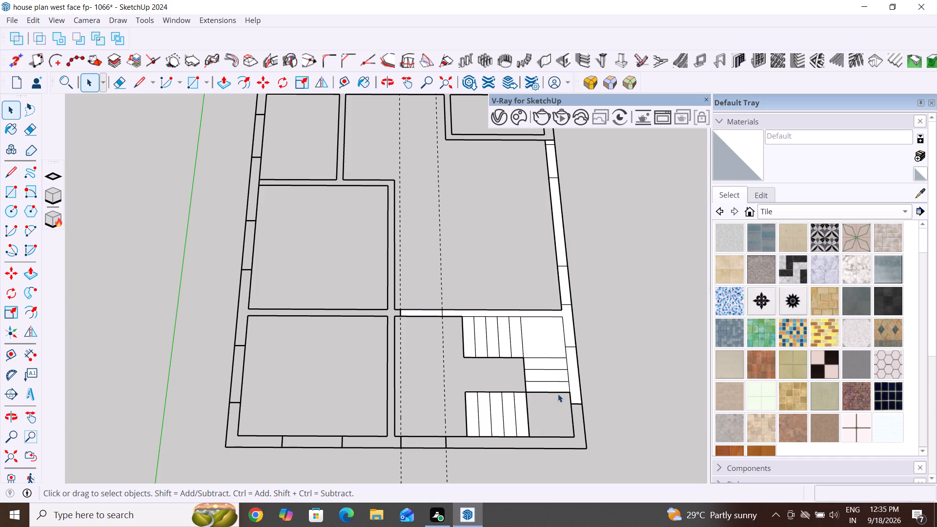
pyautogui.click(558, 385)
pyautogui.press('Delete')
pyautogui.click(558, 372)
pyautogui.press('Delete')
pyautogui.click(559, 362)
pyautogui.press('Delete')
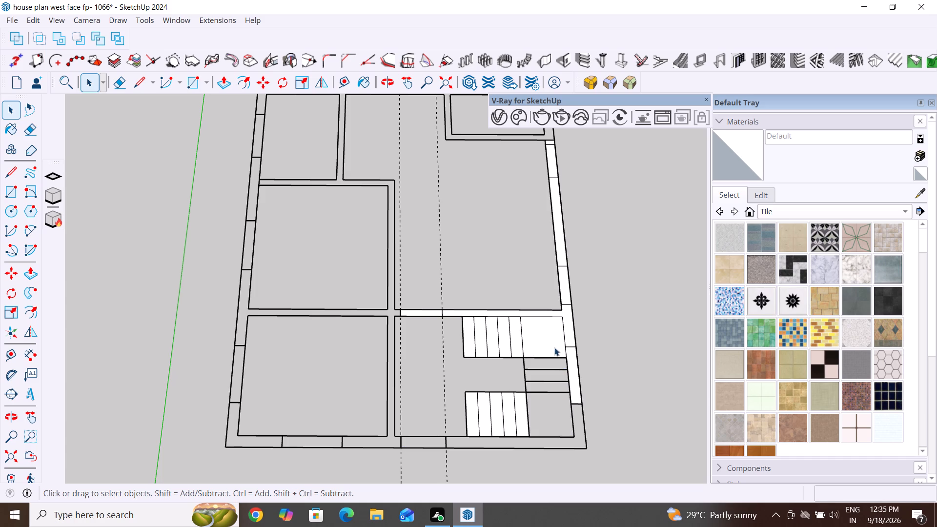
# Delete the landing face beside the hall partition and the five tread faces of the adjoining flight.
pyautogui.click(552, 343)
pyautogui.press('Delete')
pyautogui.click(516, 336)
pyautogui.press('Delete')
pyautogui.click(503, 342)
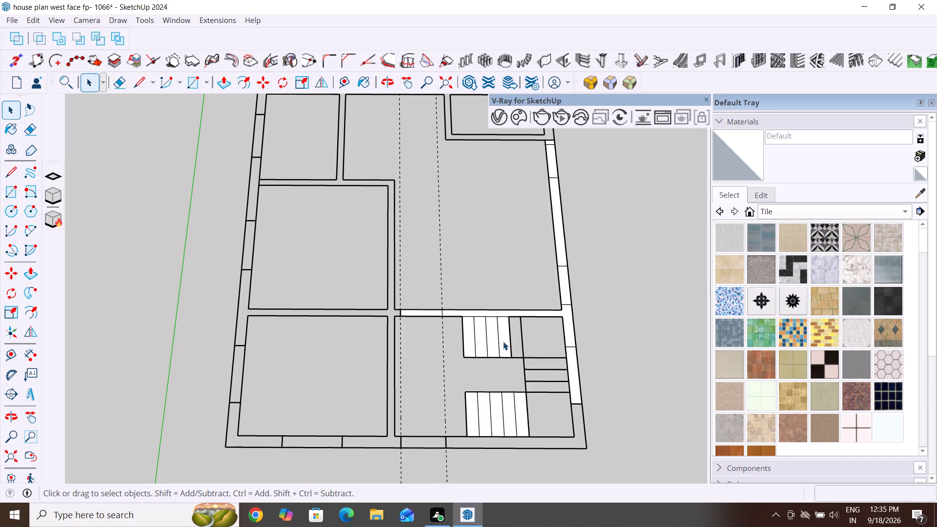
pyautogui.press('Delete')
pyautogui.click(492, 338)
pyautogui.press('Delete')
pyautogui.click(480, 336)
pyautogui.press('Delete')
pyautogui.click(474, 336)
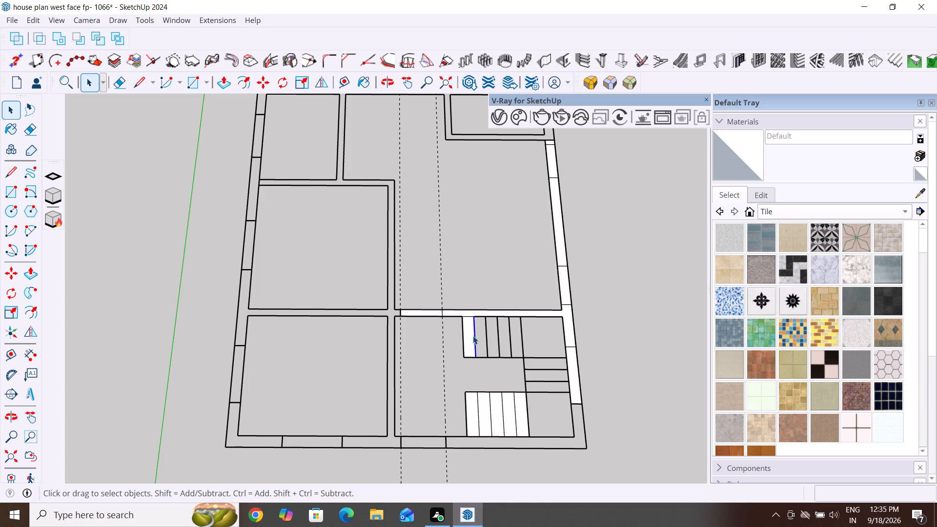
pyautogui.click(469, 335)
pyautogui.press('Delete')
# Delete the partition wall face between the staircase and hall, including the 3' opening face.
pyautogui.click(483, 312)
pyautogui.press('Delete')
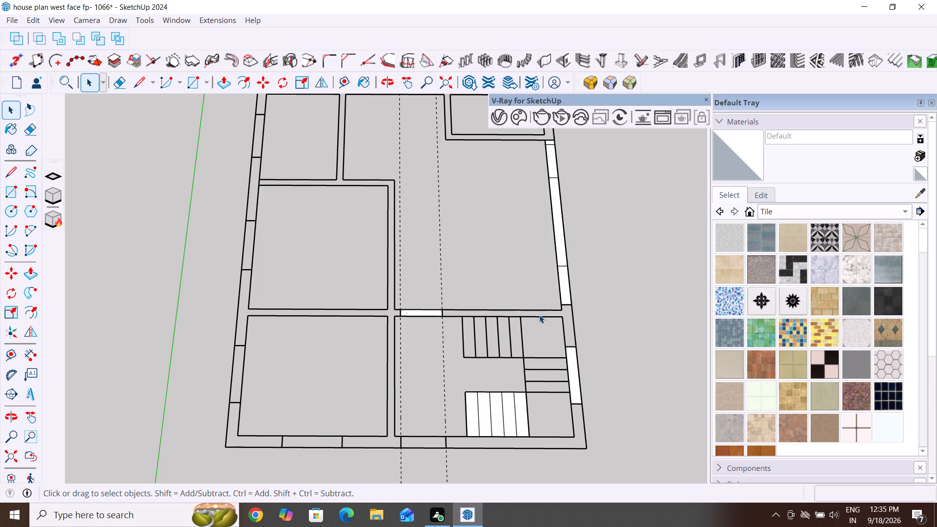
pyautogui.click(425, 313)
pyautogui.press('Delete')
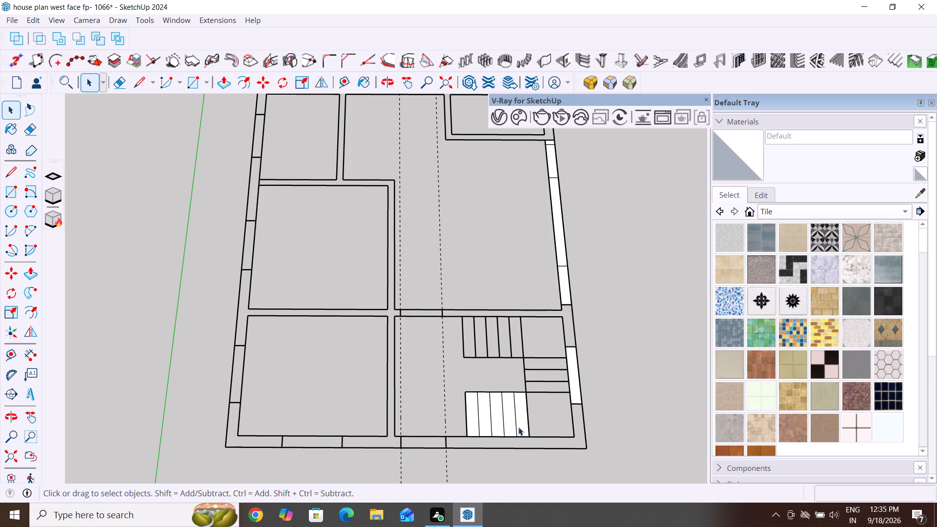
# Delete the five tread faces of the stair flight beside the front end wall.
pyautogui.click(523, 424)
pyautogui.press('Delete')
pyautogui.click(511, 417)
pyautogui.press('Delete')
pyautogui.click(499, 413)
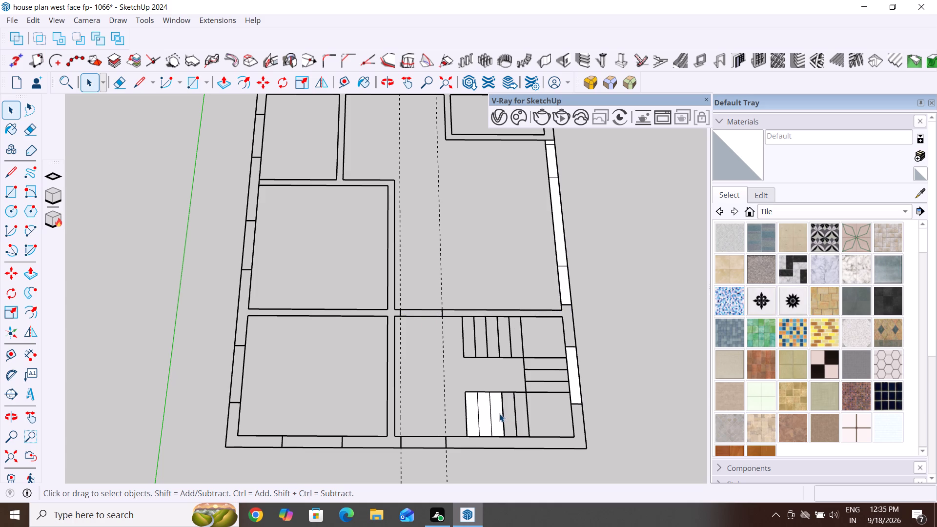
pyautogui.press('Delete')
pyautogui.click(487, 413)
pyautogui.press('Delete')
pyautogui.click(468, 415)
pyautogui.press('Delete')
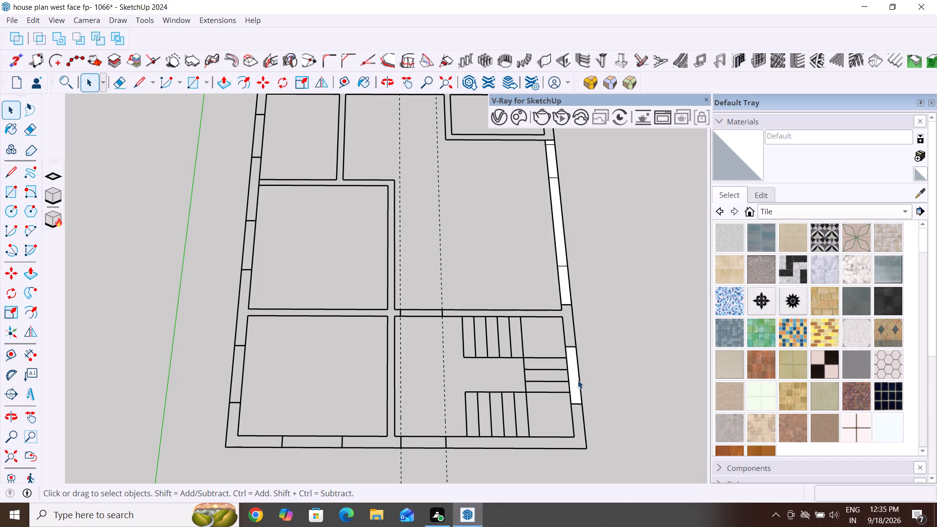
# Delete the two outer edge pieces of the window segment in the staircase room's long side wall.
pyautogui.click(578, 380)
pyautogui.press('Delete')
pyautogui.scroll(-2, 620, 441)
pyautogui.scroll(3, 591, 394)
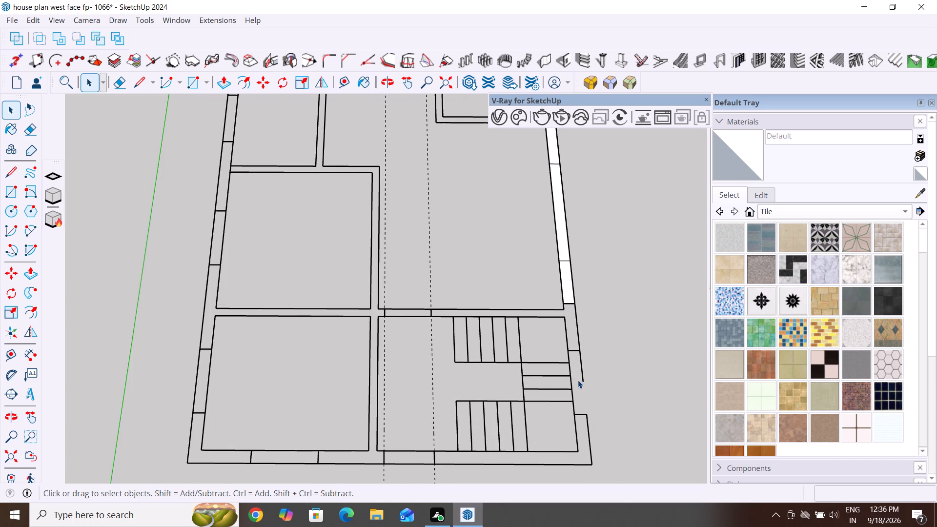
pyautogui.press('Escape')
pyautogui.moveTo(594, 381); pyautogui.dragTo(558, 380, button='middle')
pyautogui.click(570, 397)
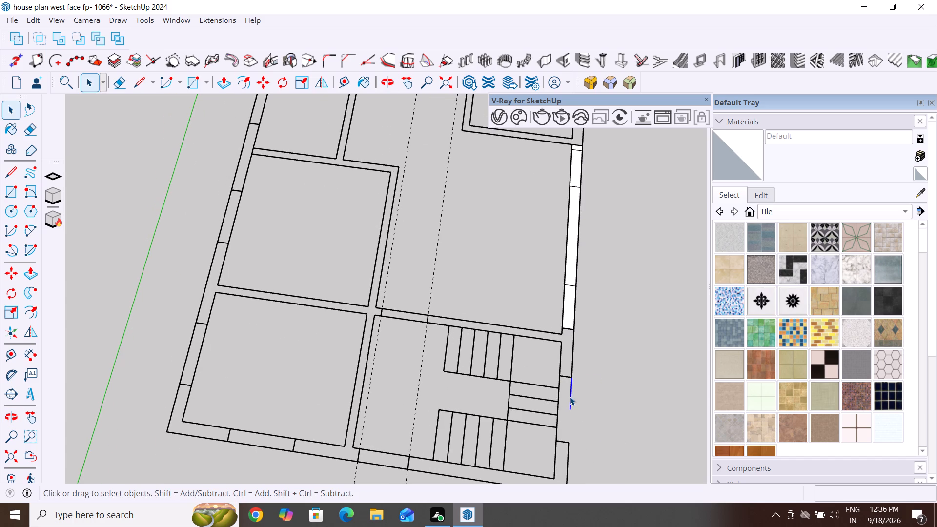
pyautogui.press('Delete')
# Redraw the 4' outer edge line across the gap in the staircase room's side wall.
pyautogui.scroll(-5, 403, 275)
pyautogui.moveTo(370, 415); pyautogui.dragTo(489, 397, button='middle')
pyautogui.scroll(8, 592, 356)
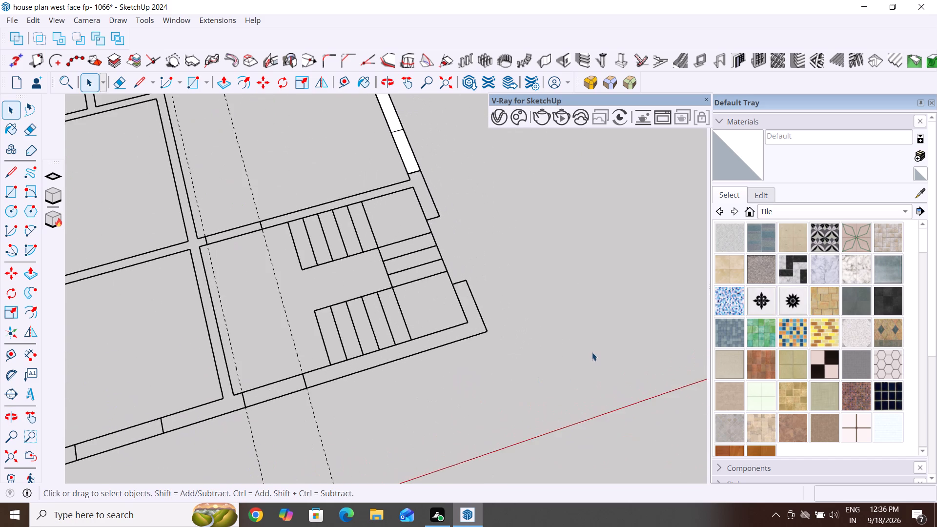
pyautogui.moveTo(591, 352); pyautogui.dragTo(455, 328, button='middle')
pyautogui.click(11, 169)
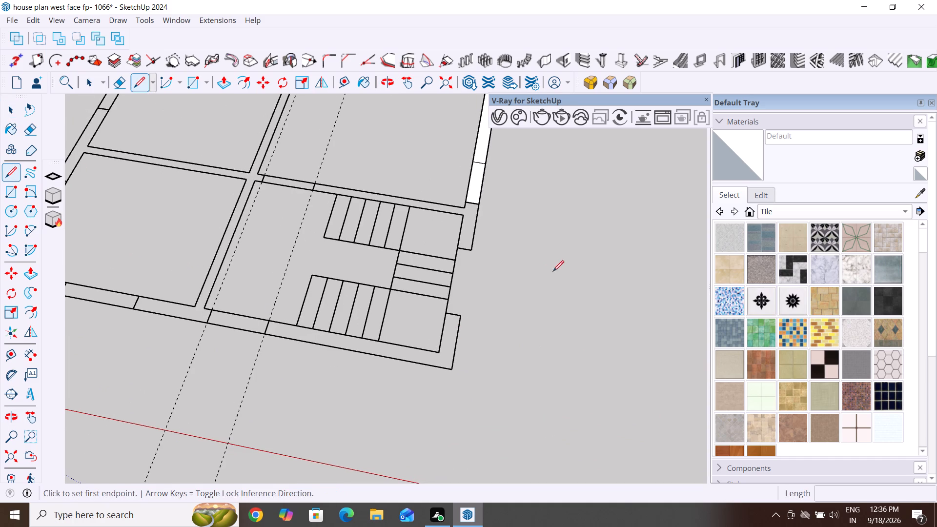
pyautogui.click(473, 249)
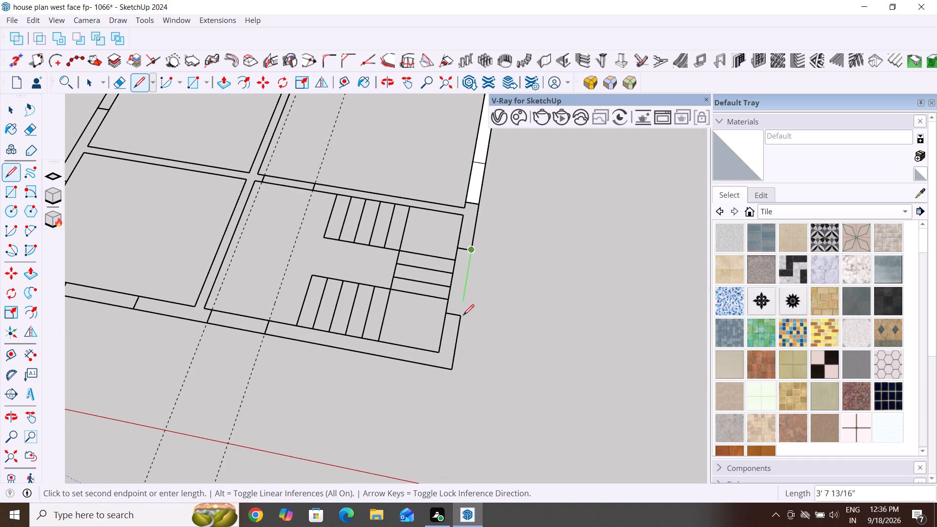
pyautogui.click(461, 317)
pyautogui.press('Return')
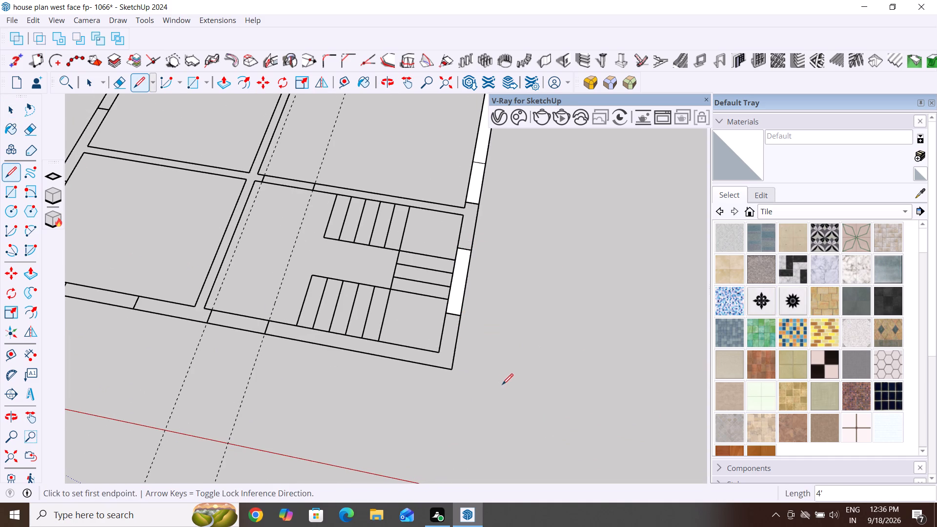
# Draw a door line from the inner corner of the front wall opening along the guide into the staircase room.
pyautogui.scroll(-9, 509, 387)
pyautogui.moveTo(495, 374); pyautogui.dragTo(500, 379, button='middle')
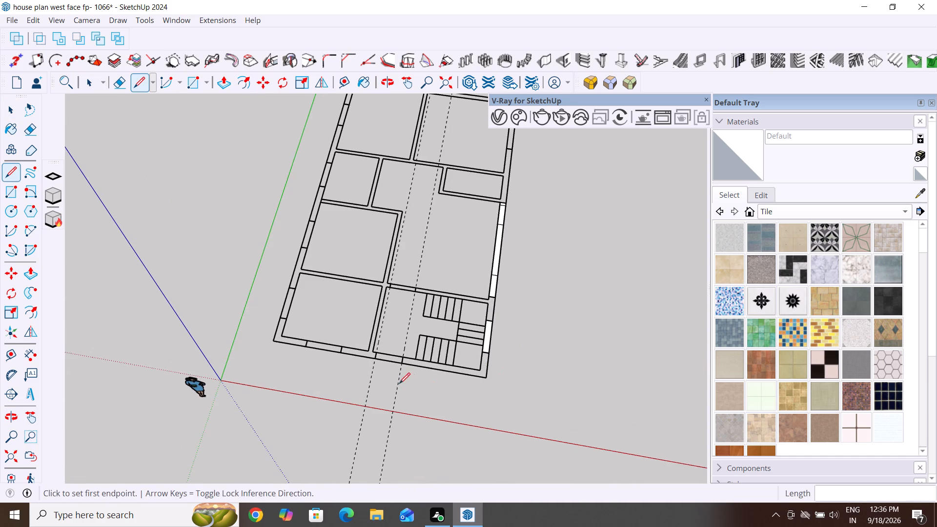
pyautogui.moveTo(396, 384); pyautogui.dragTo(417, 381, button='middle')
pyautogui.scroll(9, 378, 345)
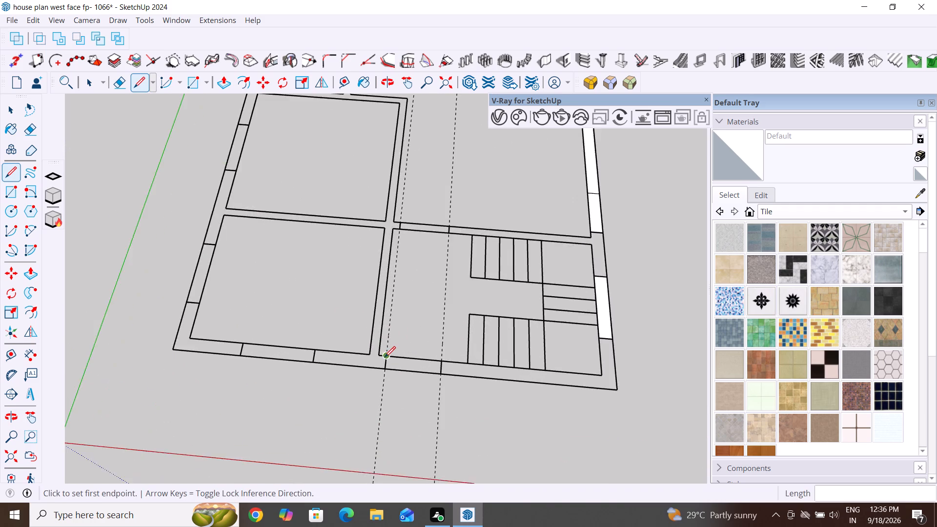
pyautogui.scroll(6, 385, 357)
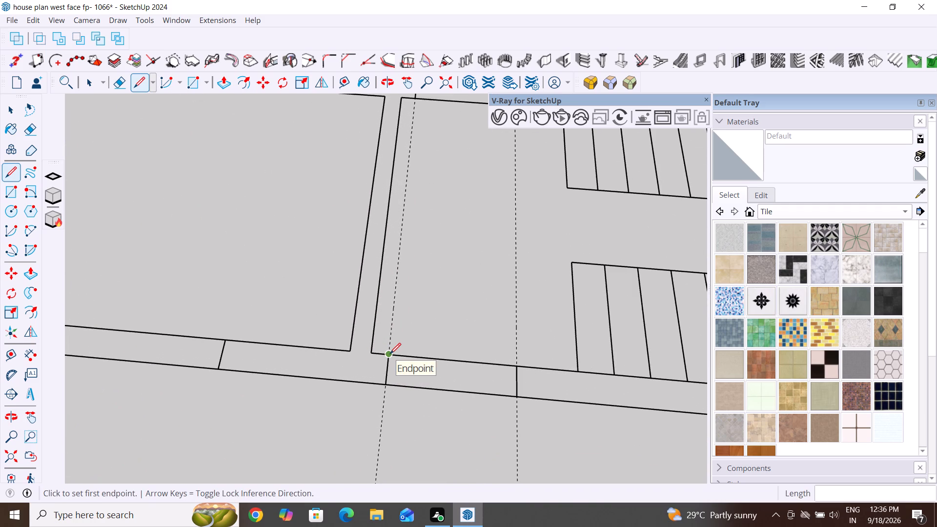
pyautogui.click(390, 353)
pyautogui.click(403, 278)
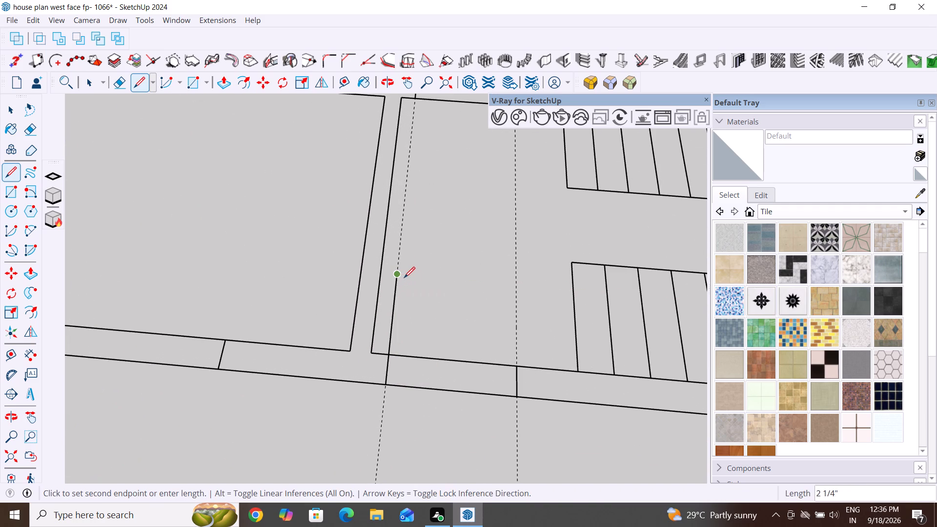
pyautogui.press('Escape')
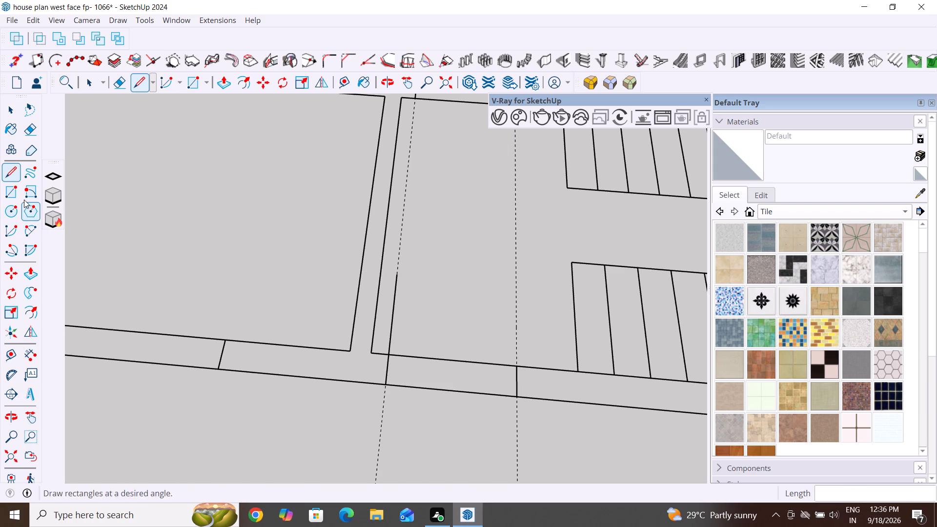
pyautogui.press('Escape')
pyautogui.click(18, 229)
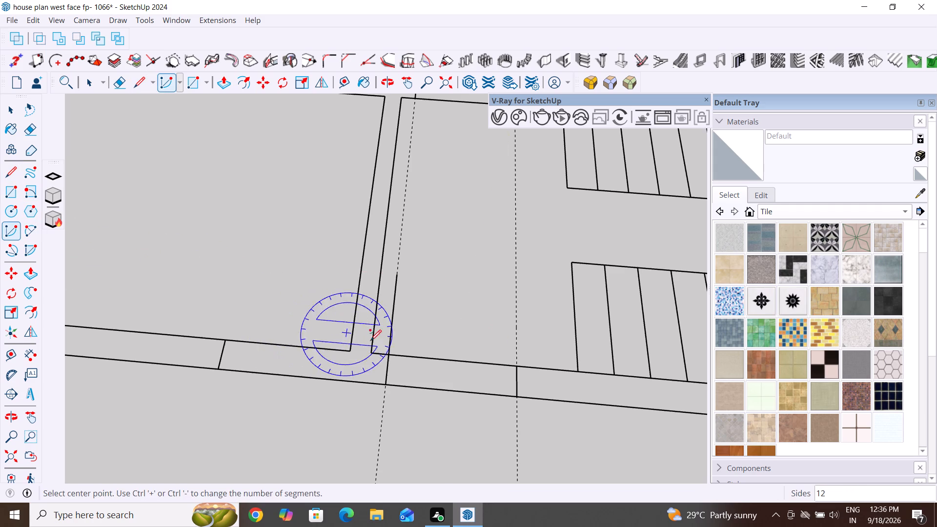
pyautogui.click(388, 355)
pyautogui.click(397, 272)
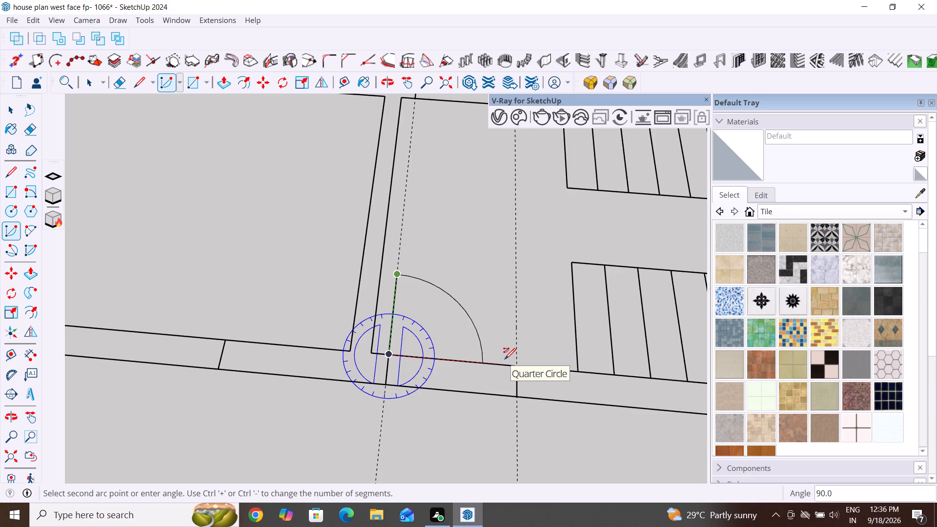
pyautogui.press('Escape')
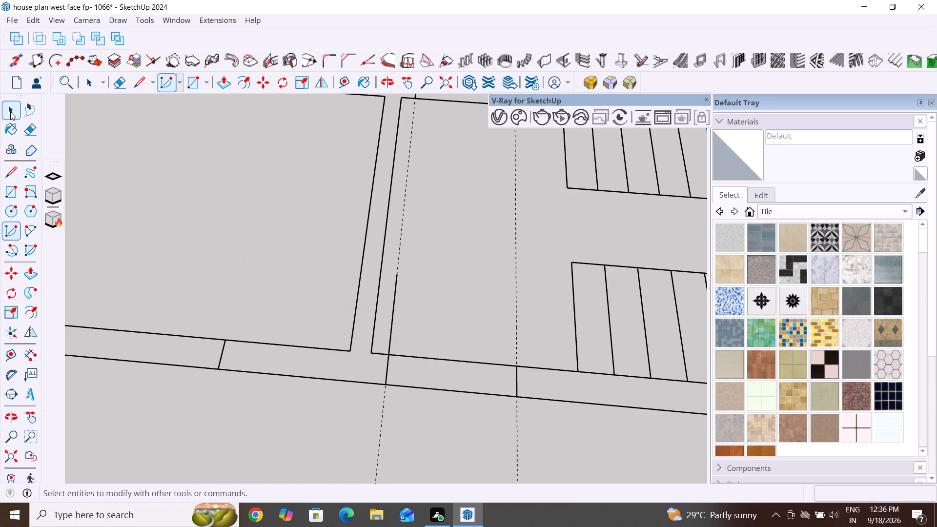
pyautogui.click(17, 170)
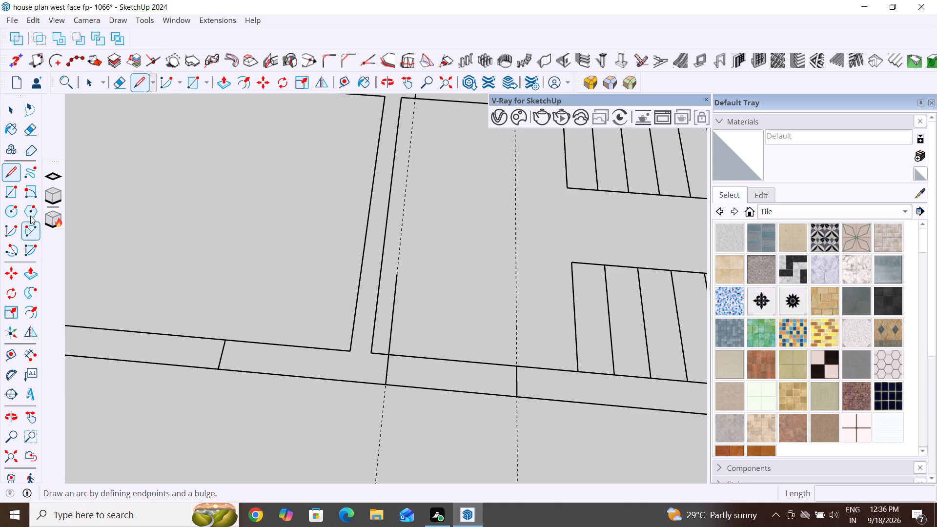
# Draw a 90° door swing arc of 3' radius centred on the front wall opening's inner corner, starting at its opposite corner.
pyautogui.click(10, 227)
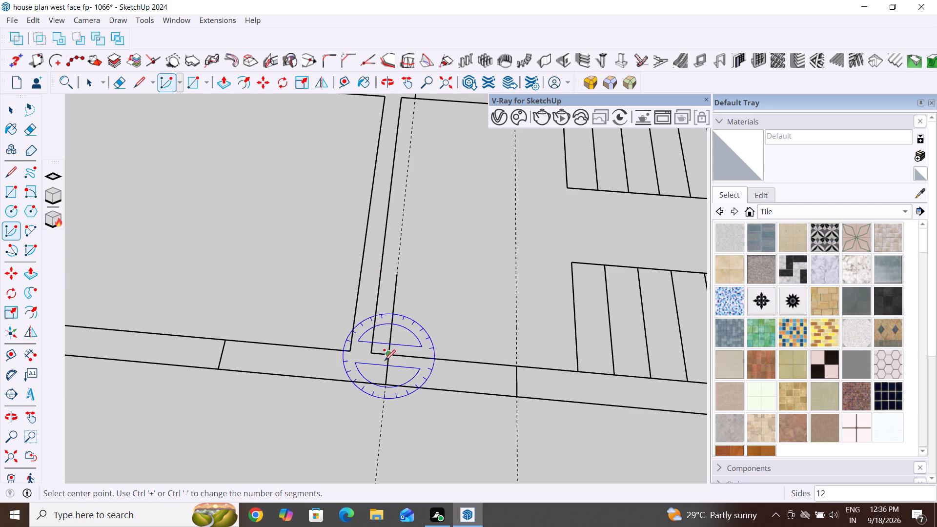
pyautogui.click(389, 357)
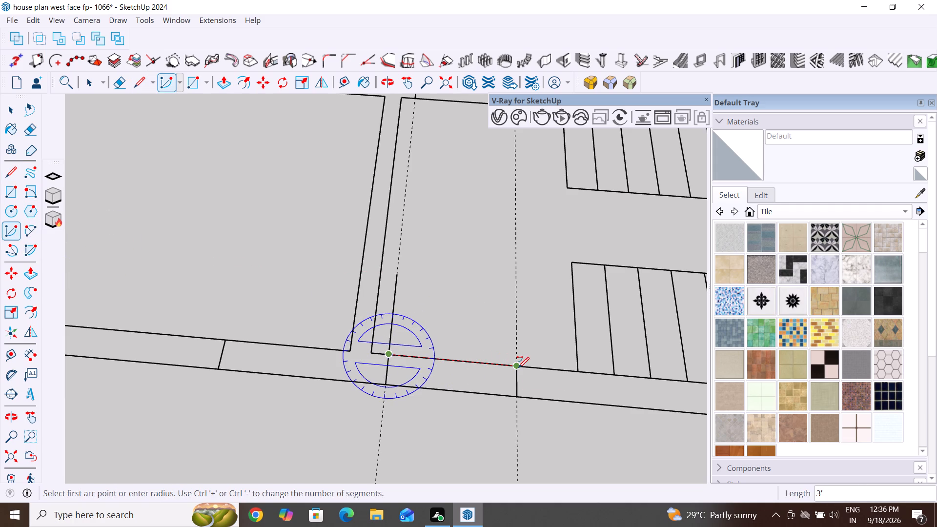
pyautogui.click(518, 368)
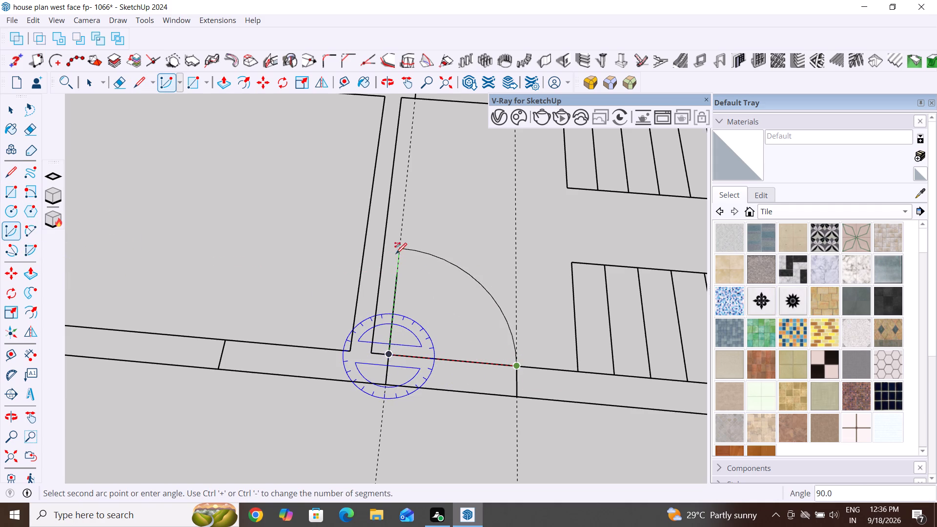
pyautogui.click(399, 248)
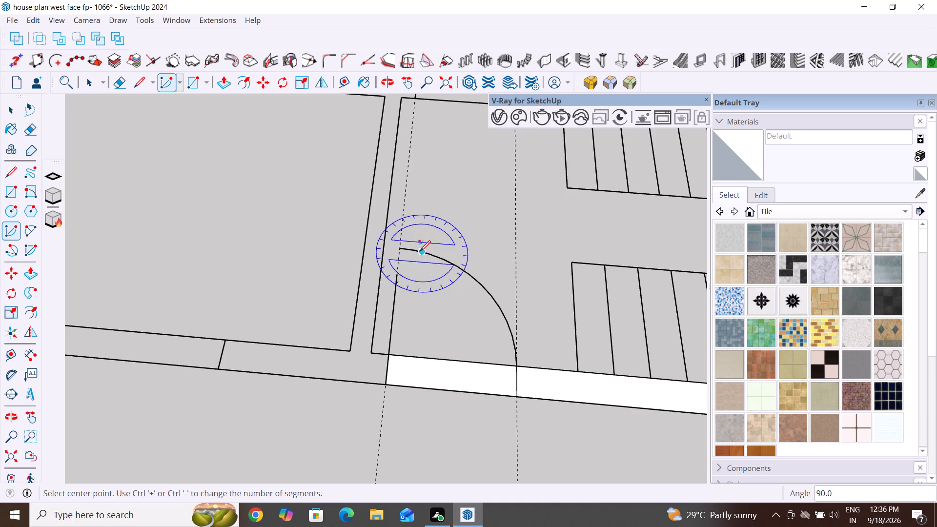
pyautogui.press('space')
# Delete the short door line at the inner corner of the front wall opening.
pyautogui.click(3, 109)
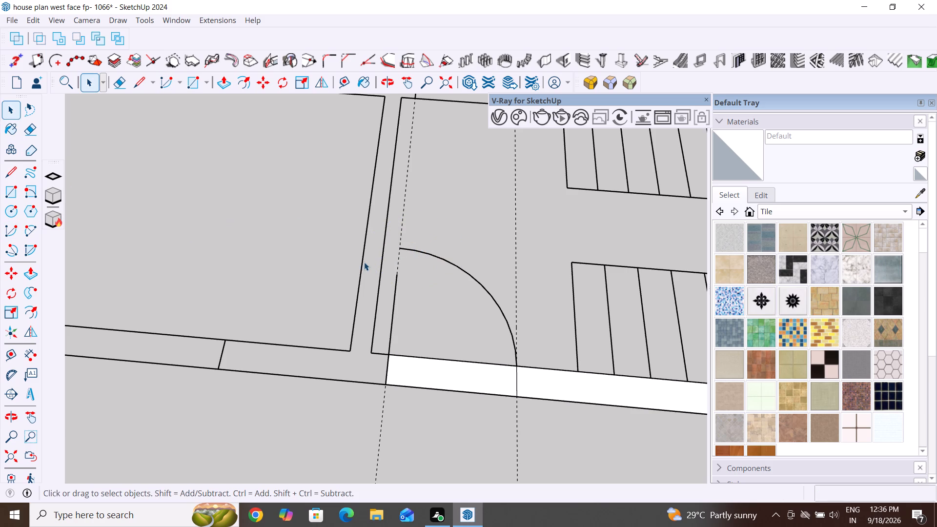
pyautogui.click(394, 291)
pyautogui.click(398, 273)
pyautogui.press('Escape')
pyautogui.press('Escape')
pyautogui.press('Escape')
pyautogui.moveTo(476, 289); pyautogui.dragTo(296, 297, button='middle')
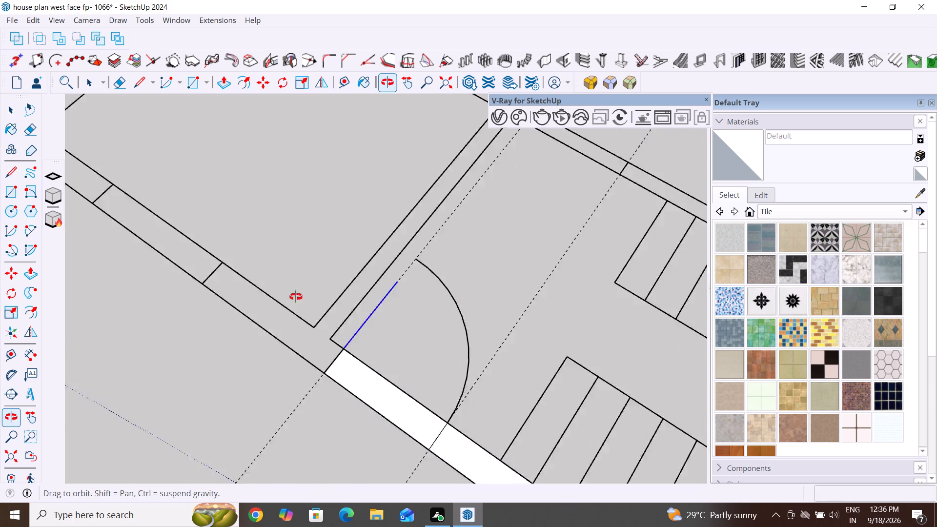
pyautogui.moveTo(296, 297); pyautogui.dragTo(293, 294, button='middle')
pyautogui.scroll(3, 379, 310)
pyautogui.press('Delete')
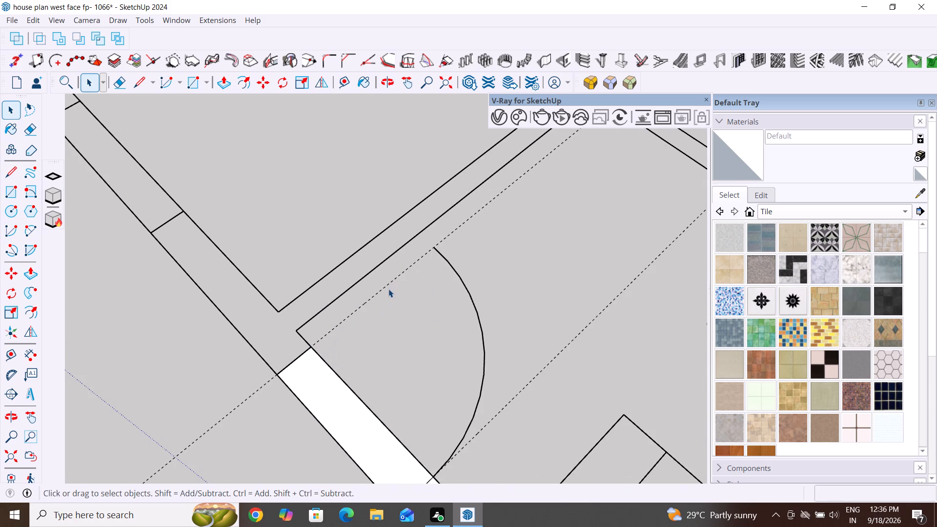
# Draw a door line from the front wall opening's inner corner to the far end of the door swing arc.
pyautogui.click(15, 174)
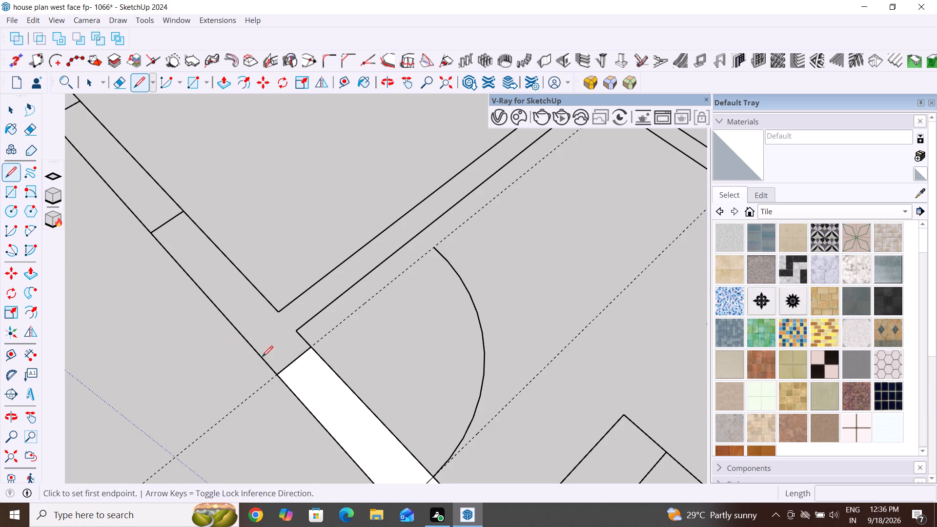
pyautogui.click(310, 348)
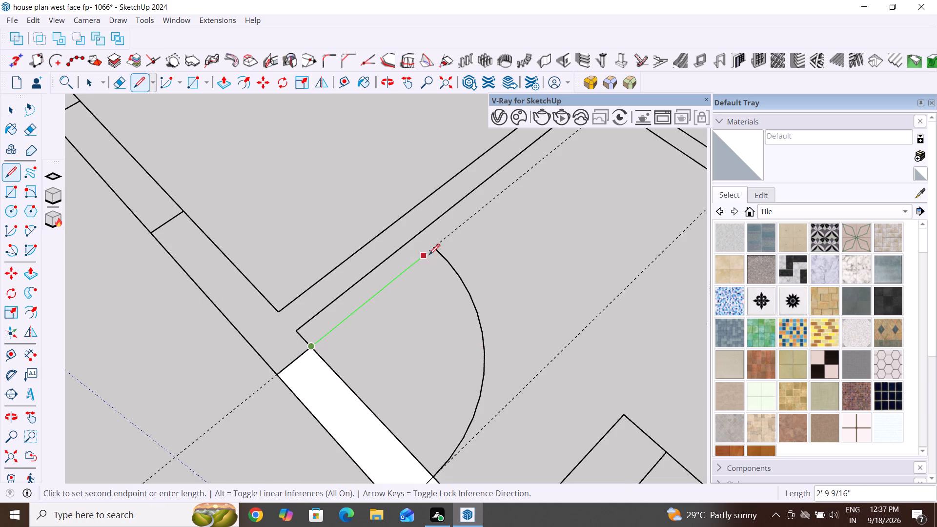
pyautogui.click(436, 246)
pyautogui.scroll(-4, 318, 366)
pyautogui.moveTo(297, 386); pyautogui.dragTo(346, 393, button='middle')
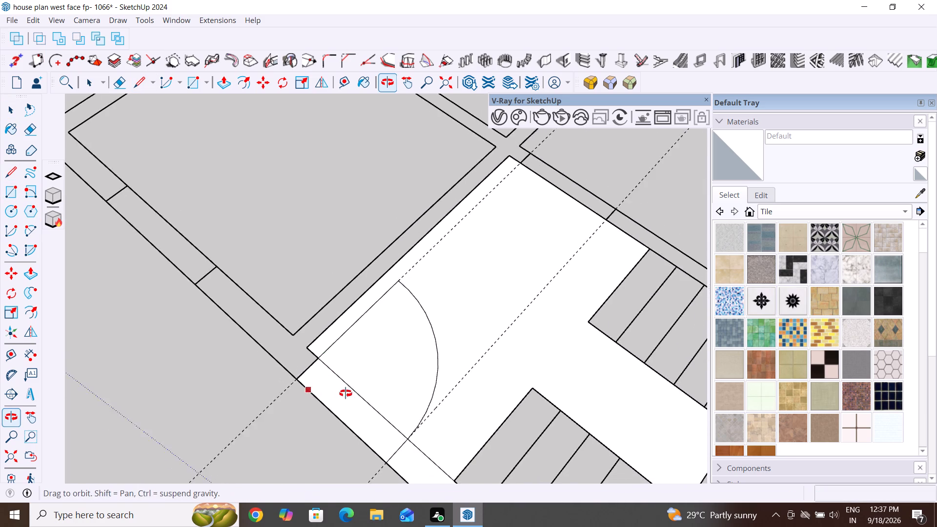
pyautogui.moveTo(346, 393); pyautogui.dragTo(349, 394, button='middle')
pyautogui.press('Escape')
pyautogui.press('Escape')
# Delete the staircase room's floor face, the door swing face, and the front wall faces in and beside the door opening.
pyautogui.click(13, 113)
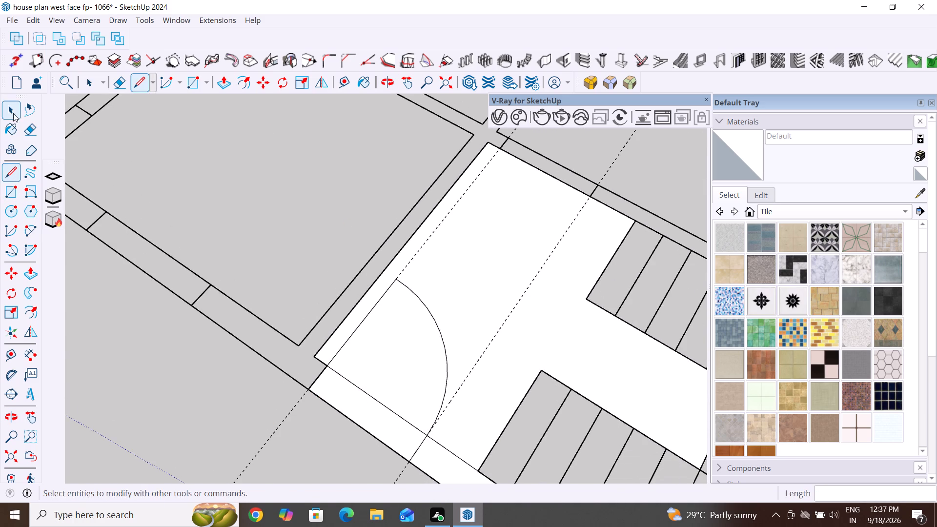
pyautogui.click(524, 240)
pyautogui.press('Delete')
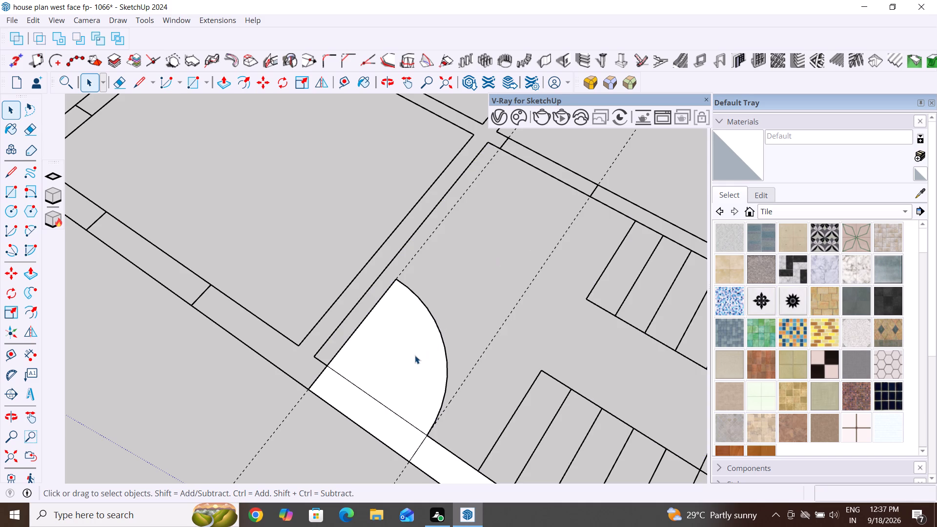
pyautogui.click(415, 355)
pyautogui.press('Delete')
pyautogui.click(388, 428)
pyautogui.press('Delete')
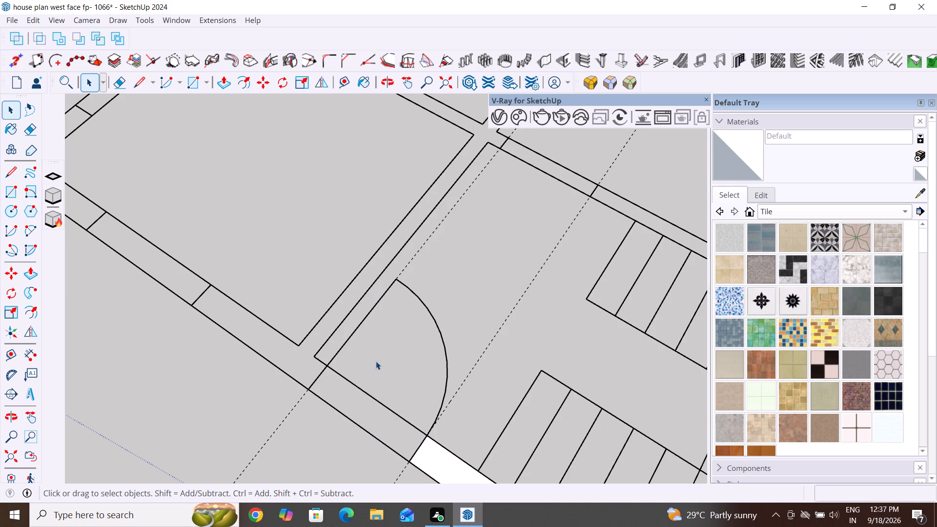
pyautogui.scroll(-5, 373, 361)
pyautogui.moveTo(379, 366); pyautogui.dragTo(474, 330, button='middle')
pyautogui.click(525, 412)
pyautogui.press('Delete')
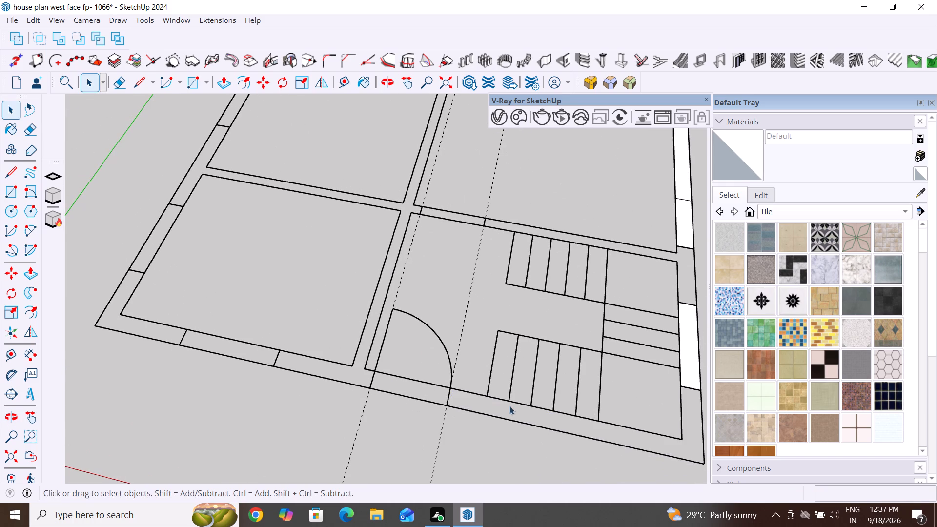
# Delete the side wall faces at the staircase room's window segment and at the adjoining large room's short segment nearest the staircase.
pyautogui.moveTo(346, 388); pyautogui.dragTo(393, 408, button='middle')
pyautogui.scroll(3, 693, 338)
pyautogui.scroll(-6, 231, 380)
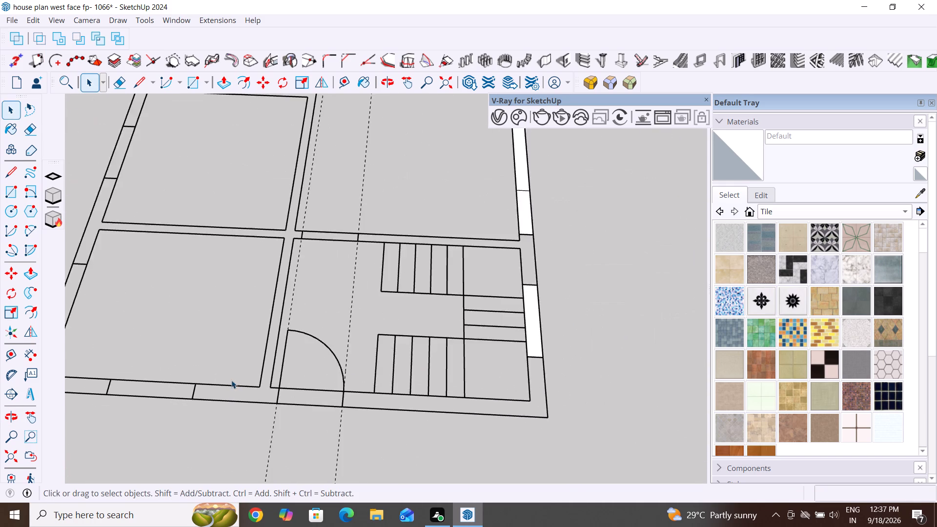
pyautogui.scroll(-4, 231, 380)
pyautogui.scroll(5, 394, 365)
pyautogui.click(446, 333)
pyautogui.press('Delete')
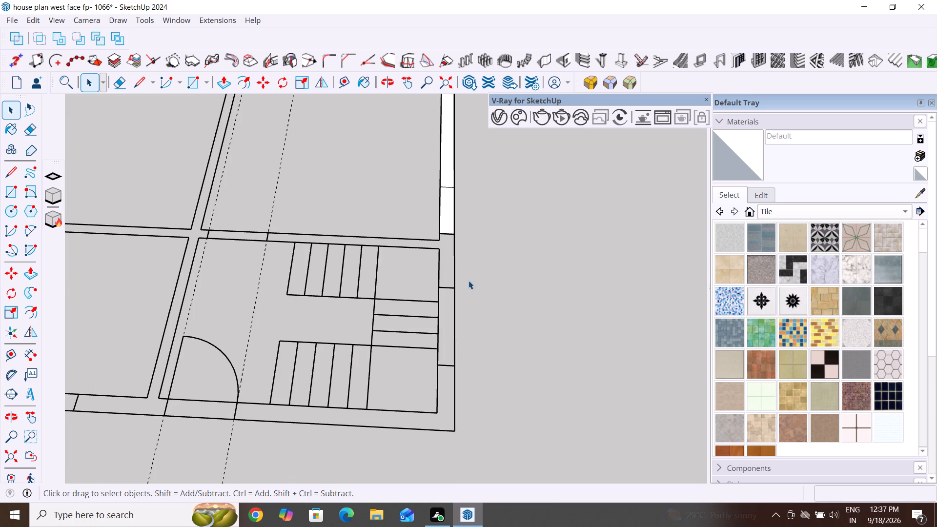
pyautogui.moveTo(468, 289); pyautogui.dragTo(468, 320, button='middle')
pyautogui.click(447, 200)
pyautogui.press('Delete')
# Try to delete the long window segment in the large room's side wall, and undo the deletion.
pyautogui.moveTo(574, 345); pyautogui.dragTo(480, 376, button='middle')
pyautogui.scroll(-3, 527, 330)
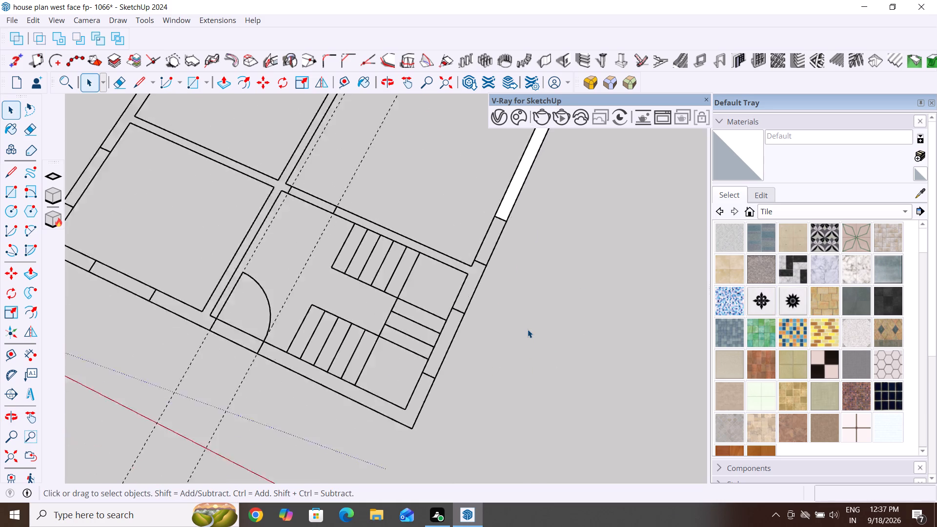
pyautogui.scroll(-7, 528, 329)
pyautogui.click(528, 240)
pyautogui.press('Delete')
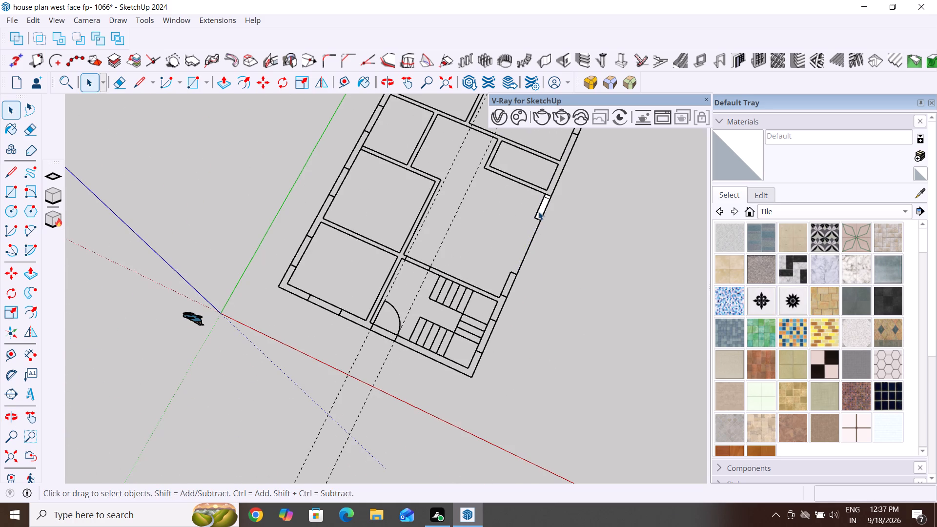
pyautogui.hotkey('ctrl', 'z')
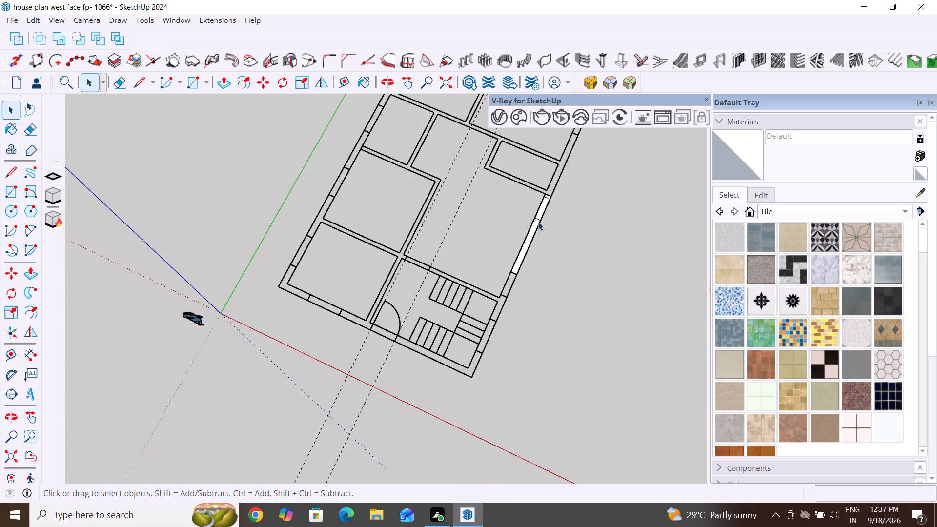
# Delete the faces of the long window segment and the shorter wall segment beyond it in the large room's side wall.
pyautogui.scroll(8, 533, 209)
pyautogui.click(546, 203)
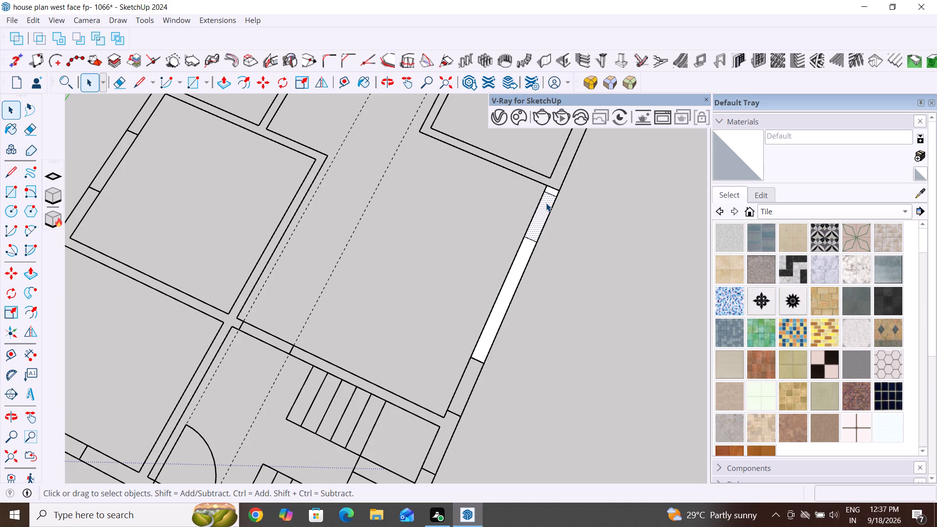
pyautogui.press('Delete')
pyautogui.scroll(3, 546, 203)
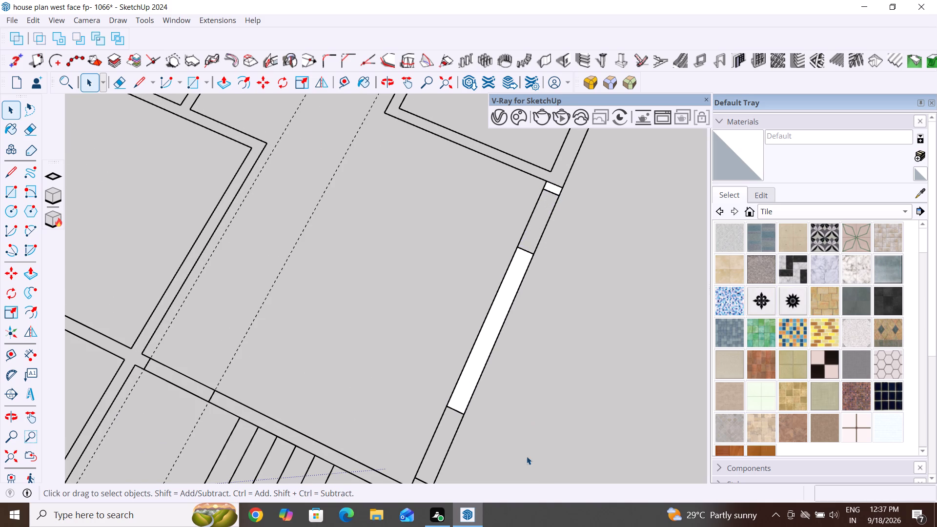
pyautogui.click(494, 324)
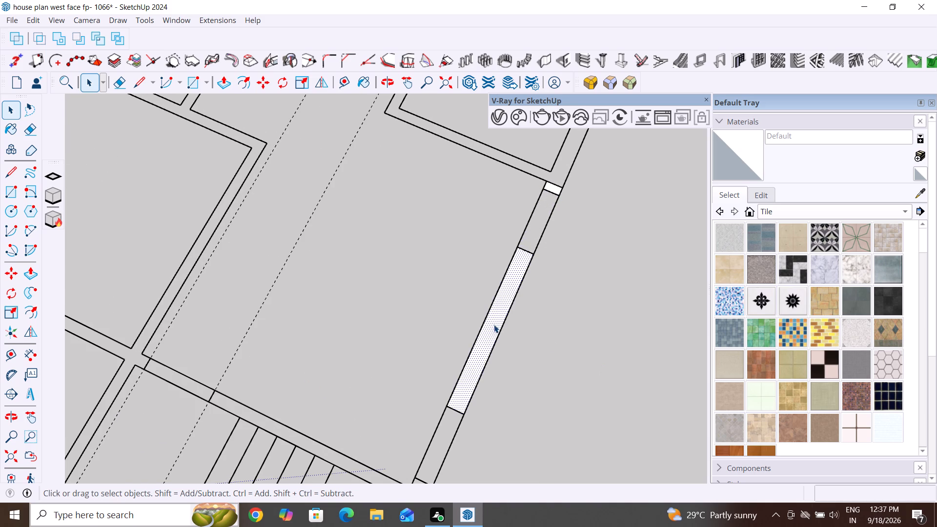
pyautogui.press('Delete')
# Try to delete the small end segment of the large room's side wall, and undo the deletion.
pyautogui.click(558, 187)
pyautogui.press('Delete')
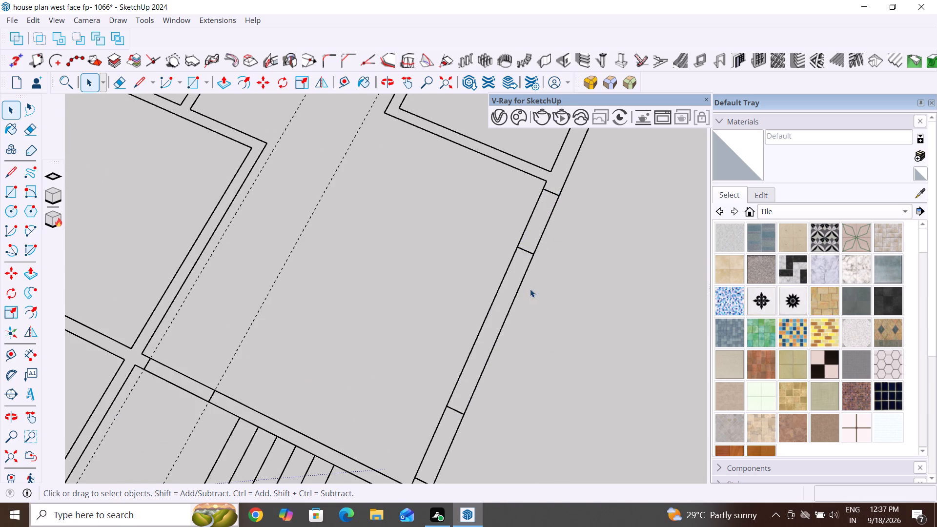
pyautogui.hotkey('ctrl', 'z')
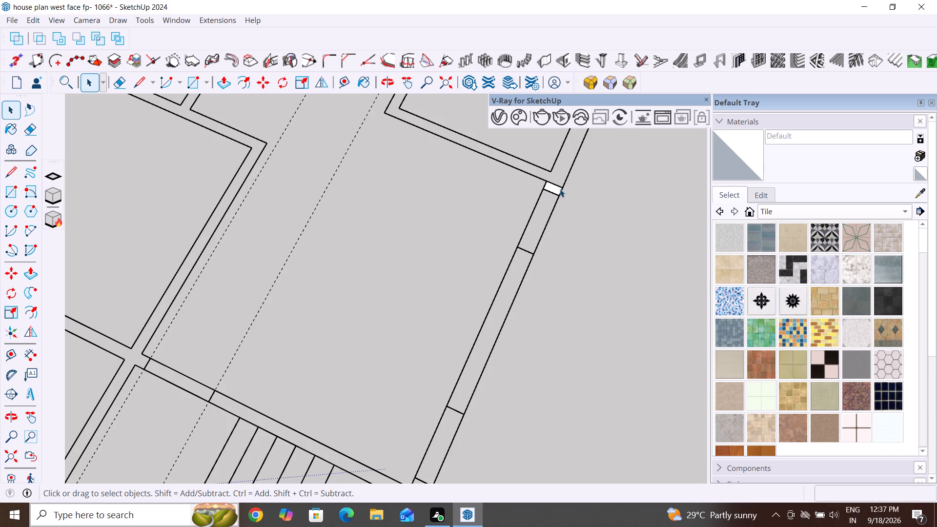
# Delete only the face of the small end segment in the large room's side wall, keeping its edges.
pyautogui.press('Escape')
pyautogui.press('Escape')
pyautogui.click(556, 187)
pyautogui.press('Escape')
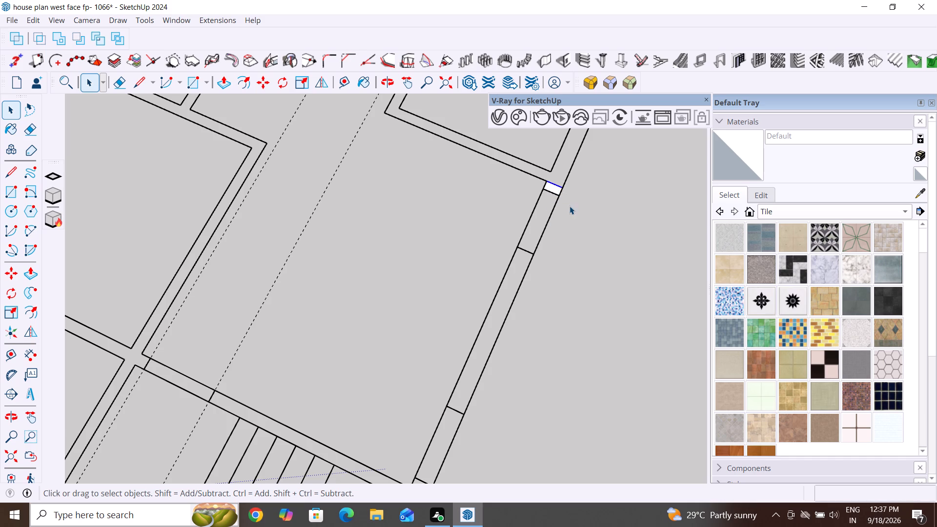
pyautogui.press('Escape')
pyautogui.click(575, 210)
pyautogui.click(553, 189)
pyautogui.press('Delete')
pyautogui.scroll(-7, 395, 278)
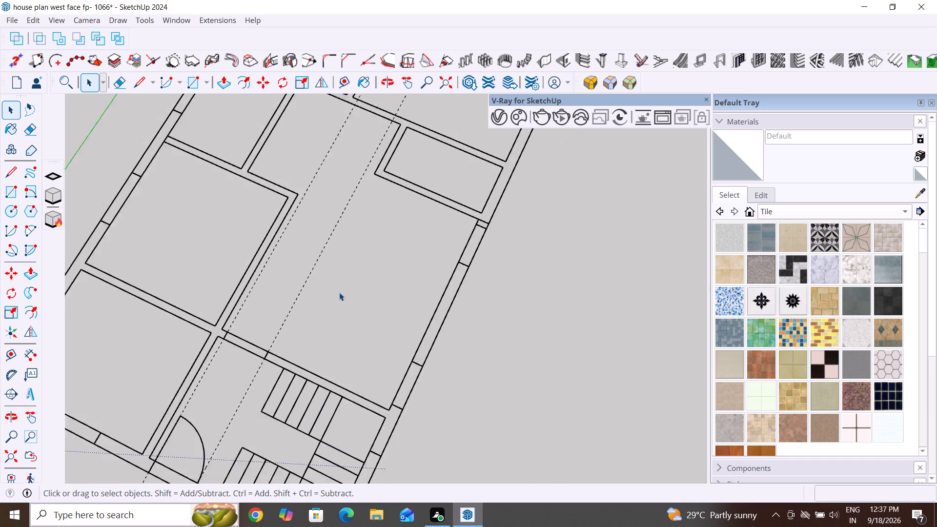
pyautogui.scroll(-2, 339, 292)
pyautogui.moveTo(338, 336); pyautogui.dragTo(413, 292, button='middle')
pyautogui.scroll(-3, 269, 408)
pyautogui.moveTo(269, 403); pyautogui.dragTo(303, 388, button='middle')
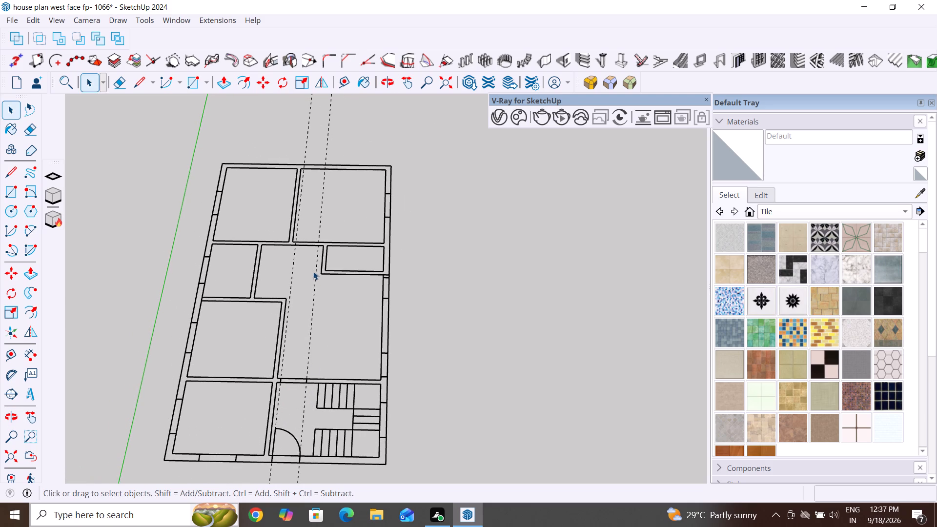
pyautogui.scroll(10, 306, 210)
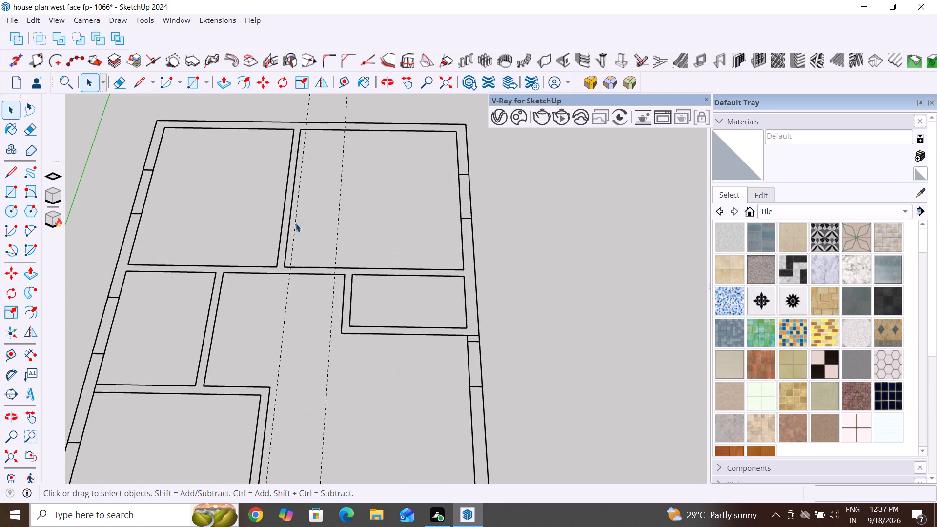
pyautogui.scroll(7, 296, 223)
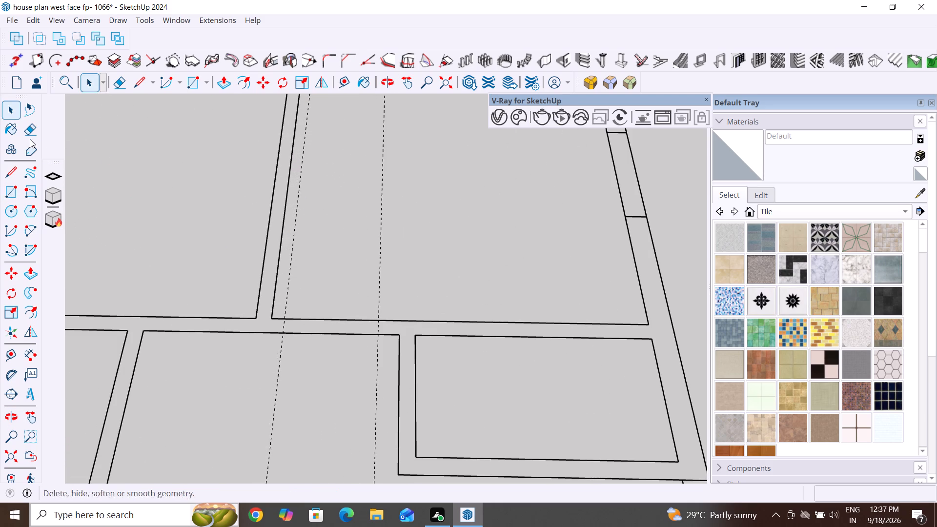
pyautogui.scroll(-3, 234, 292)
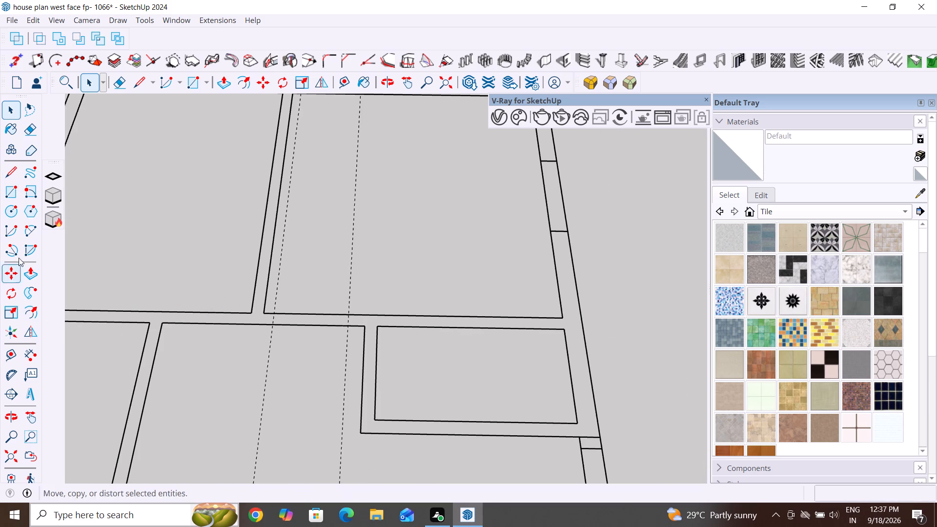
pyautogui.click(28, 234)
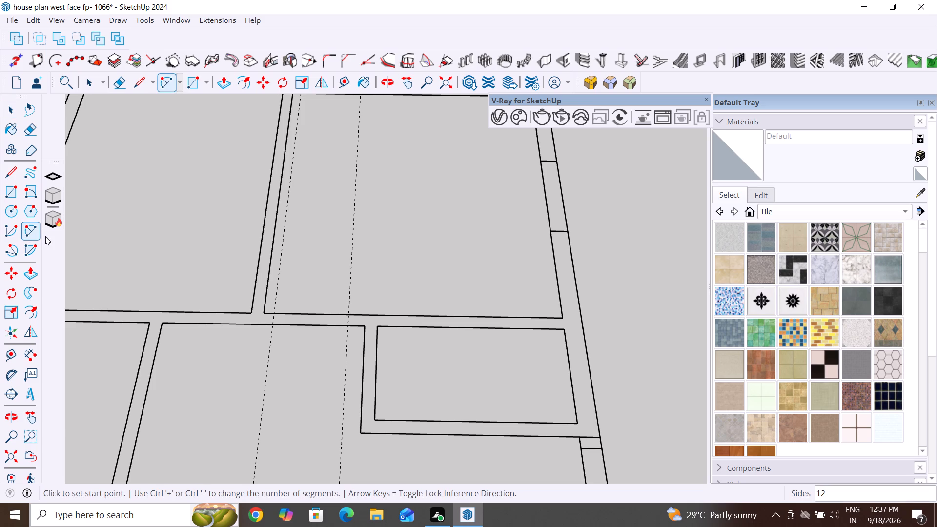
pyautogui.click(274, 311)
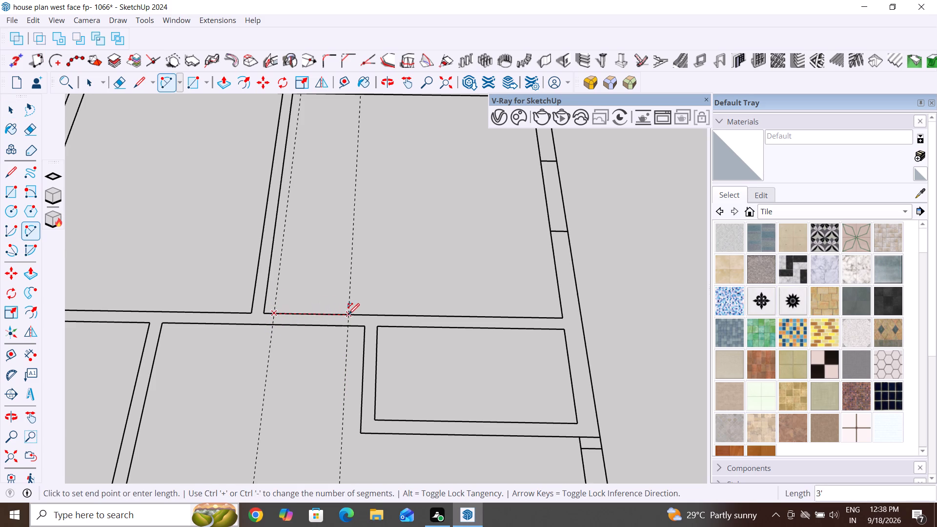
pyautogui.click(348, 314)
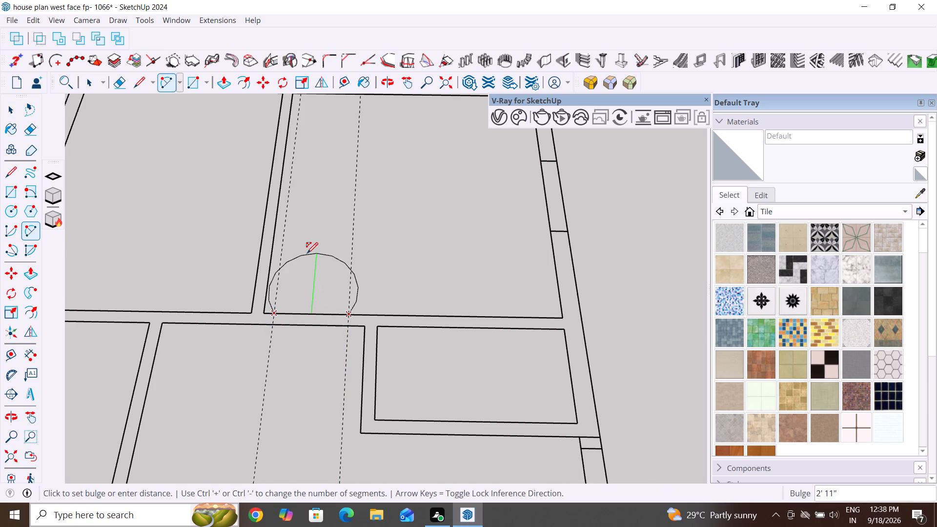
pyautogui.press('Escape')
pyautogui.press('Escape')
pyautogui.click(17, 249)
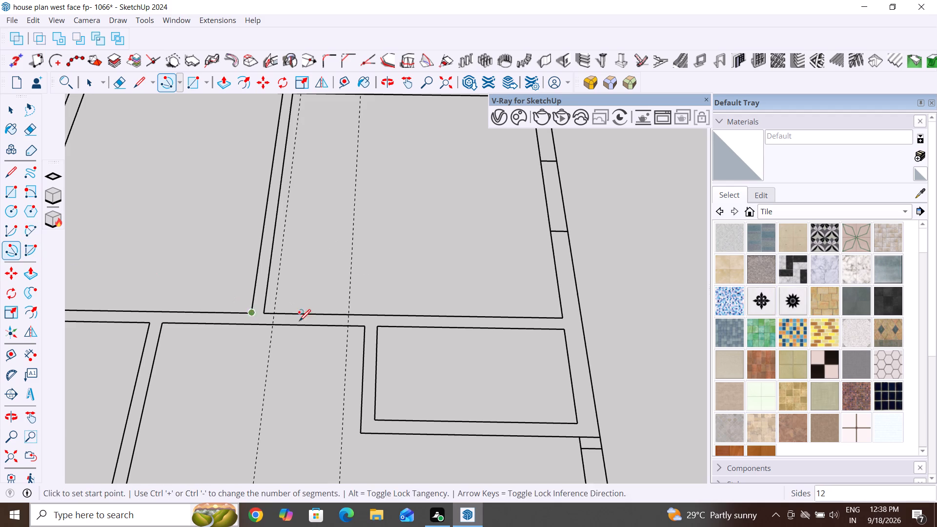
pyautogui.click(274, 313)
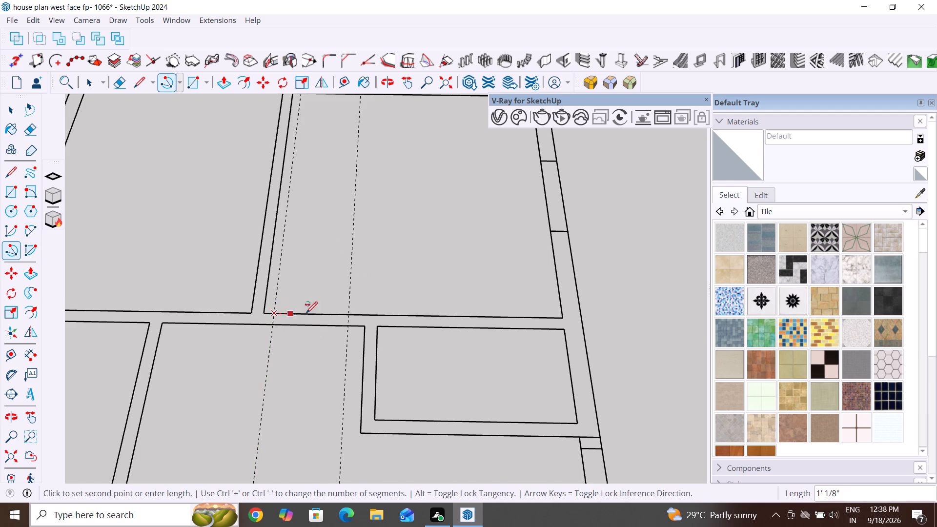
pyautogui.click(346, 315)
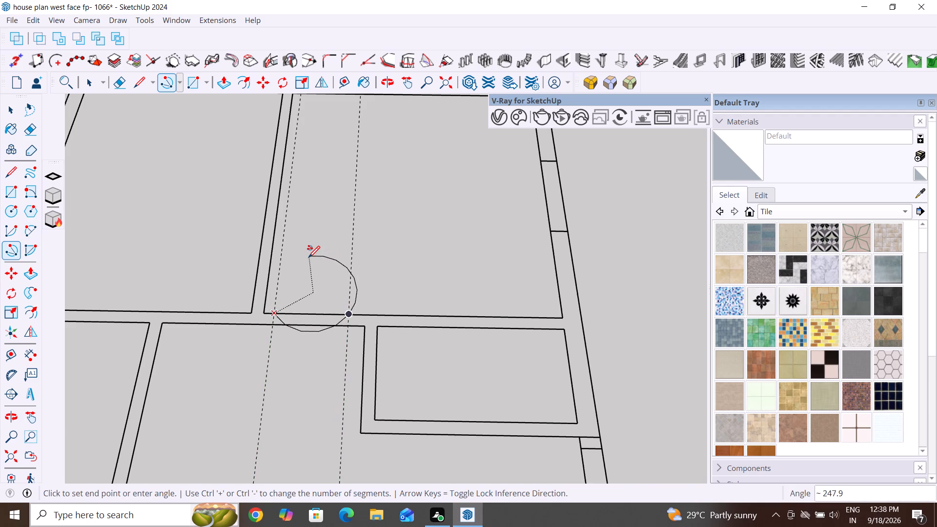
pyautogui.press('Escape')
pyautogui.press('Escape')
# Draw a 90-degree pie as the door swing in the rear room, centred where one guide meets the wall and spanning to the other guide.
pyautogui.click(29, 254)
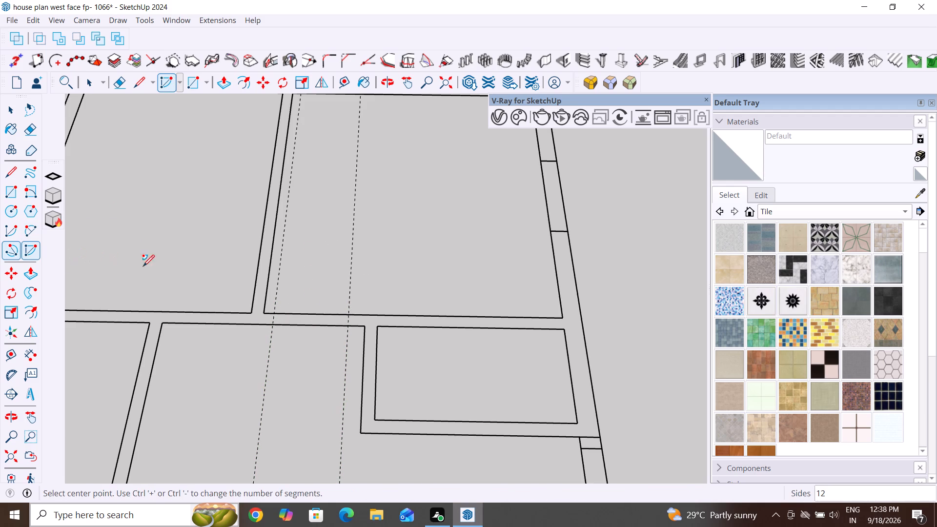
pyautogui.click(275, 312)
pyautogui.click(347, 316)
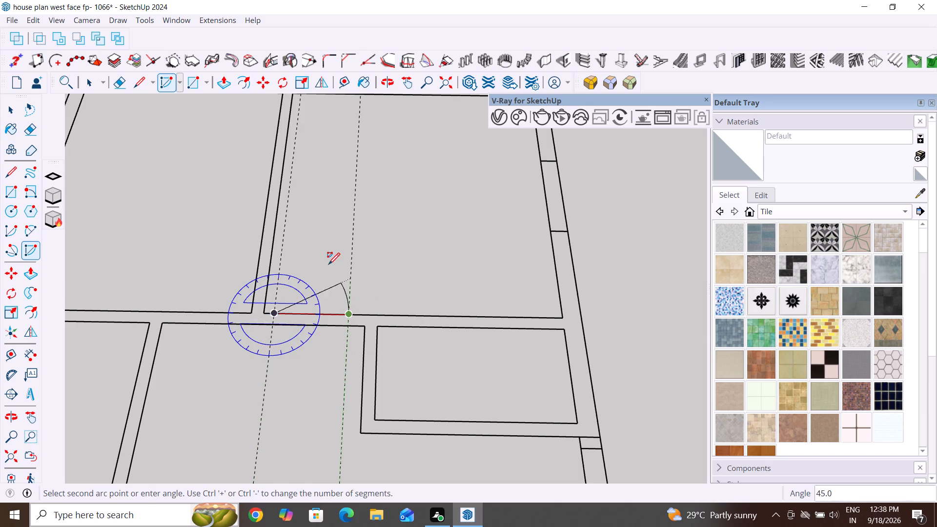
pyautogui.click(281, 237)
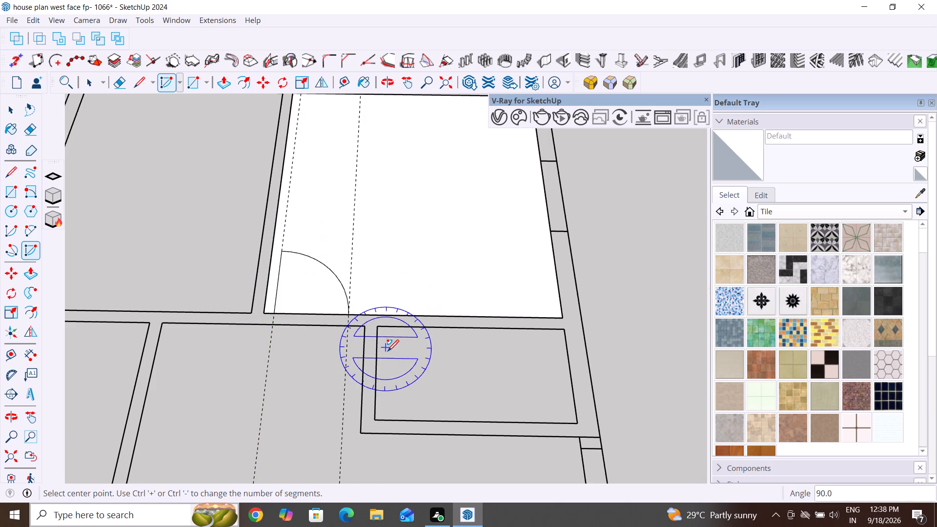
pyautogui.press('Escape')
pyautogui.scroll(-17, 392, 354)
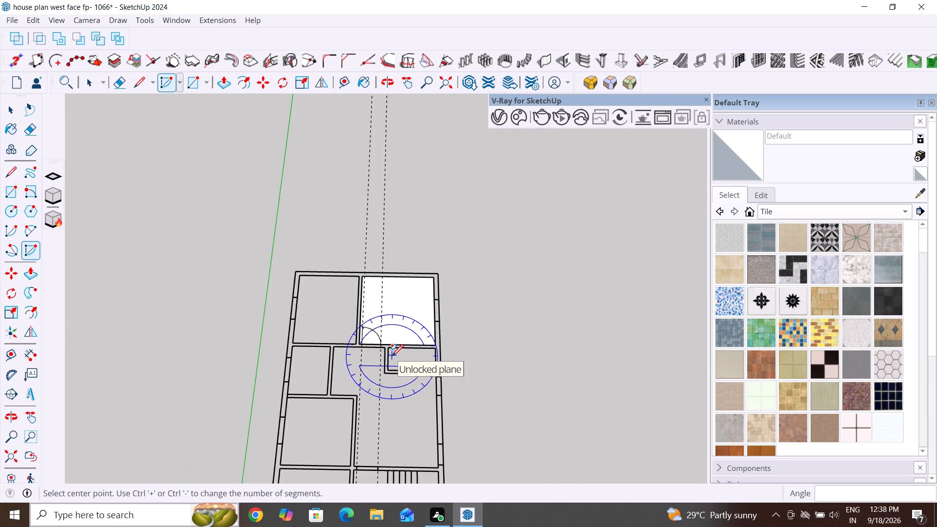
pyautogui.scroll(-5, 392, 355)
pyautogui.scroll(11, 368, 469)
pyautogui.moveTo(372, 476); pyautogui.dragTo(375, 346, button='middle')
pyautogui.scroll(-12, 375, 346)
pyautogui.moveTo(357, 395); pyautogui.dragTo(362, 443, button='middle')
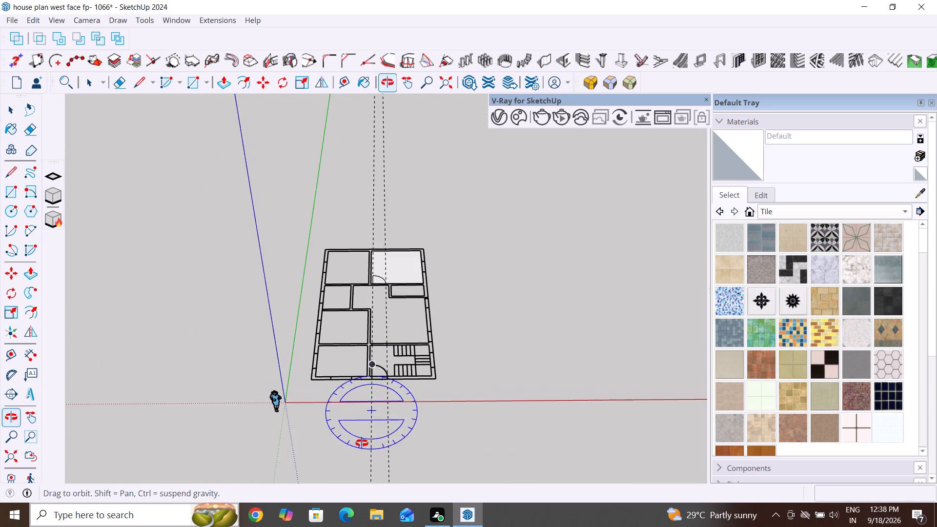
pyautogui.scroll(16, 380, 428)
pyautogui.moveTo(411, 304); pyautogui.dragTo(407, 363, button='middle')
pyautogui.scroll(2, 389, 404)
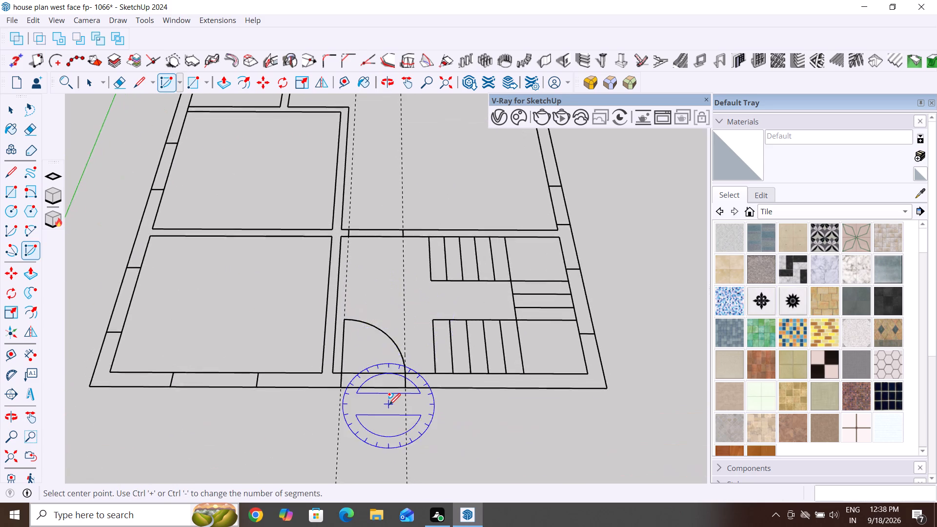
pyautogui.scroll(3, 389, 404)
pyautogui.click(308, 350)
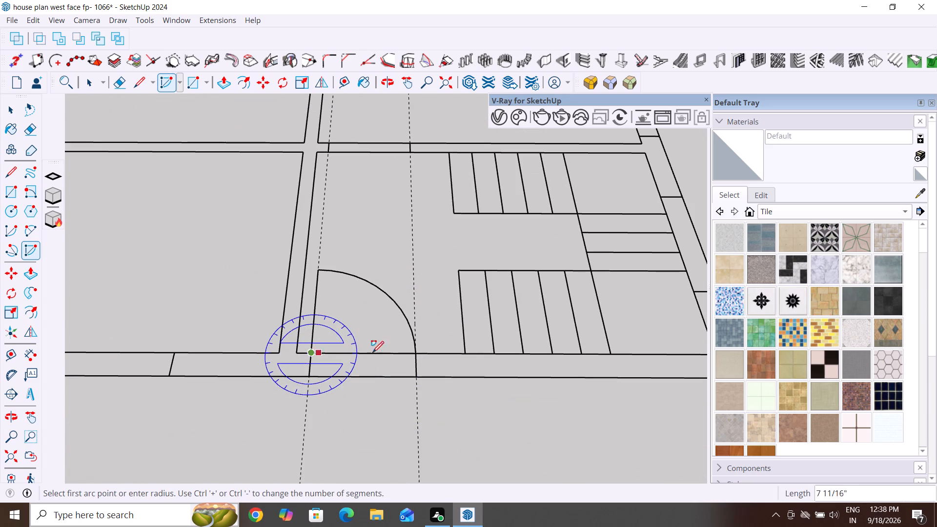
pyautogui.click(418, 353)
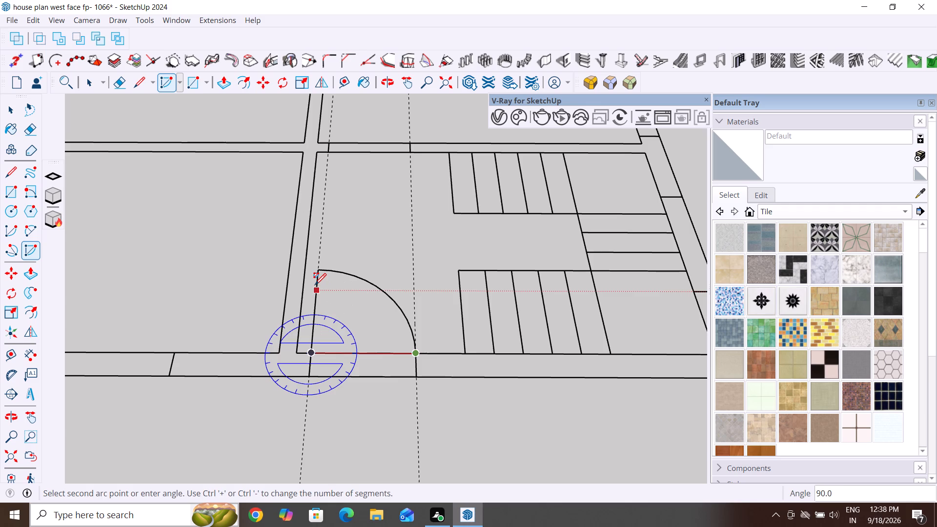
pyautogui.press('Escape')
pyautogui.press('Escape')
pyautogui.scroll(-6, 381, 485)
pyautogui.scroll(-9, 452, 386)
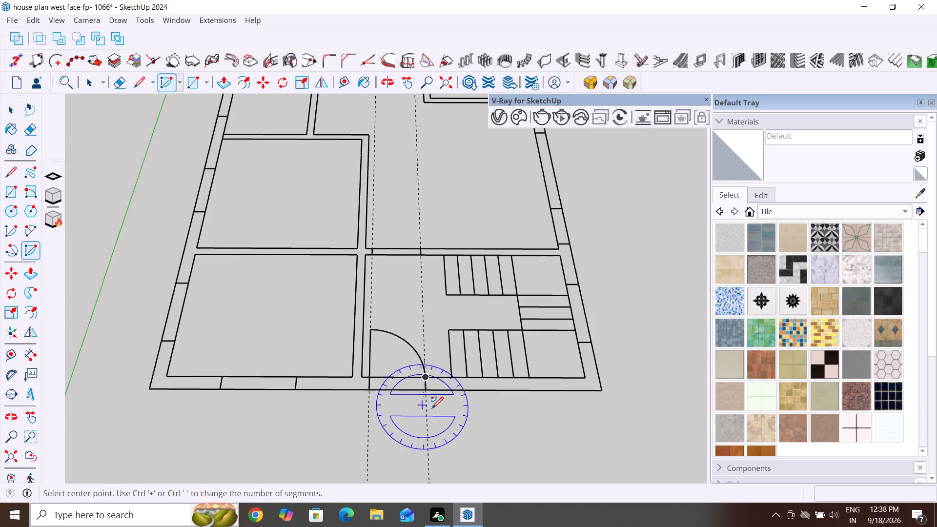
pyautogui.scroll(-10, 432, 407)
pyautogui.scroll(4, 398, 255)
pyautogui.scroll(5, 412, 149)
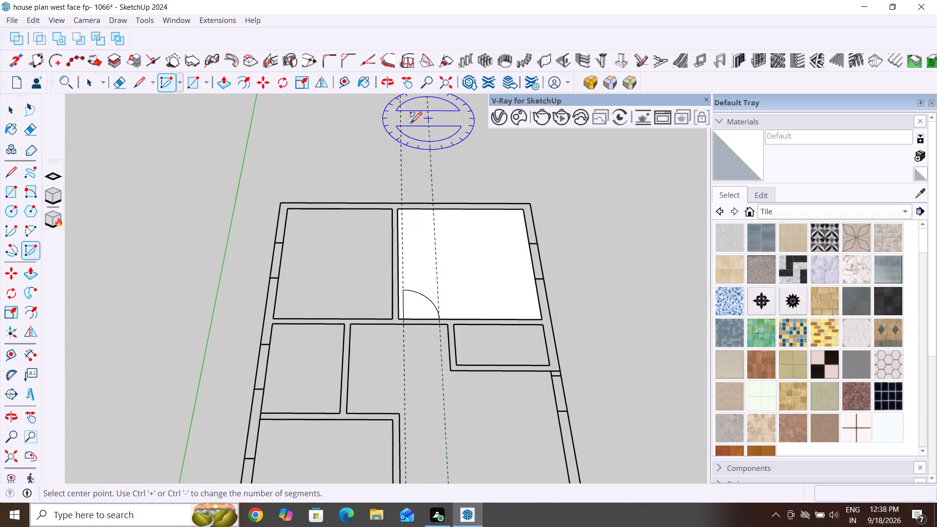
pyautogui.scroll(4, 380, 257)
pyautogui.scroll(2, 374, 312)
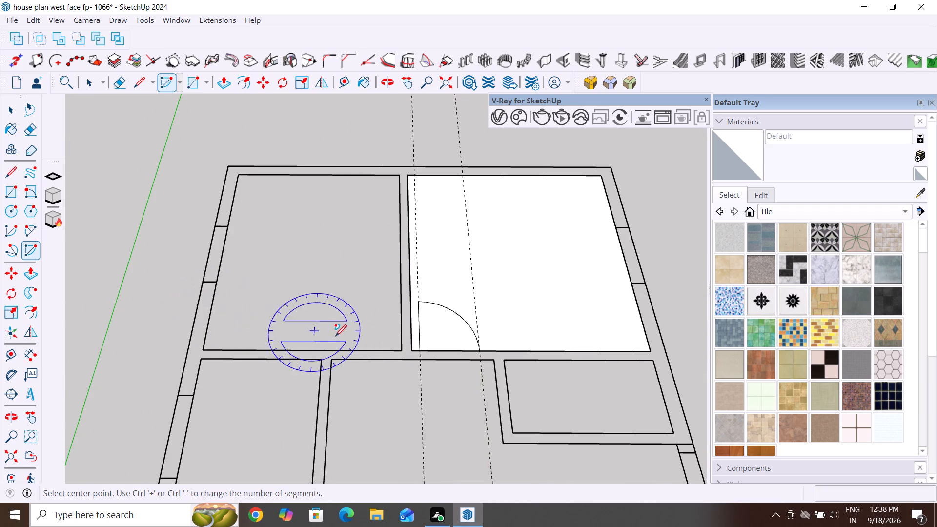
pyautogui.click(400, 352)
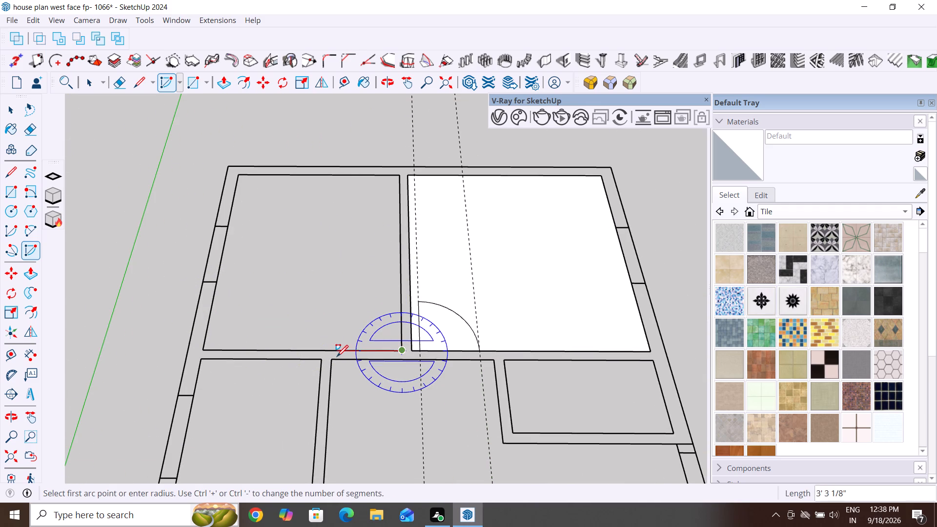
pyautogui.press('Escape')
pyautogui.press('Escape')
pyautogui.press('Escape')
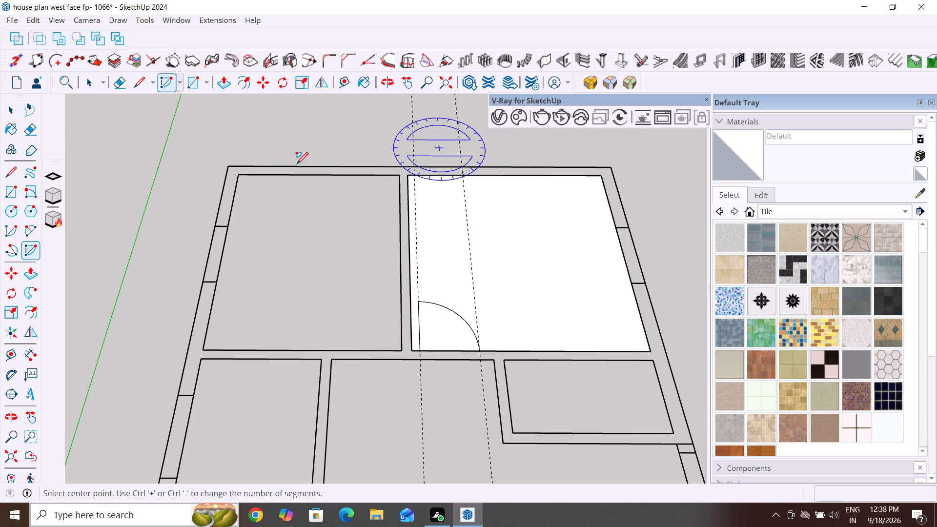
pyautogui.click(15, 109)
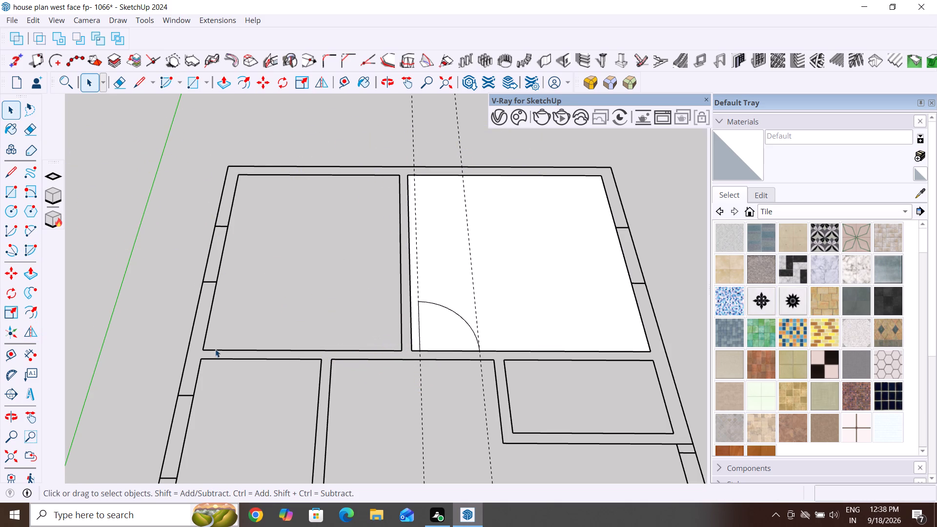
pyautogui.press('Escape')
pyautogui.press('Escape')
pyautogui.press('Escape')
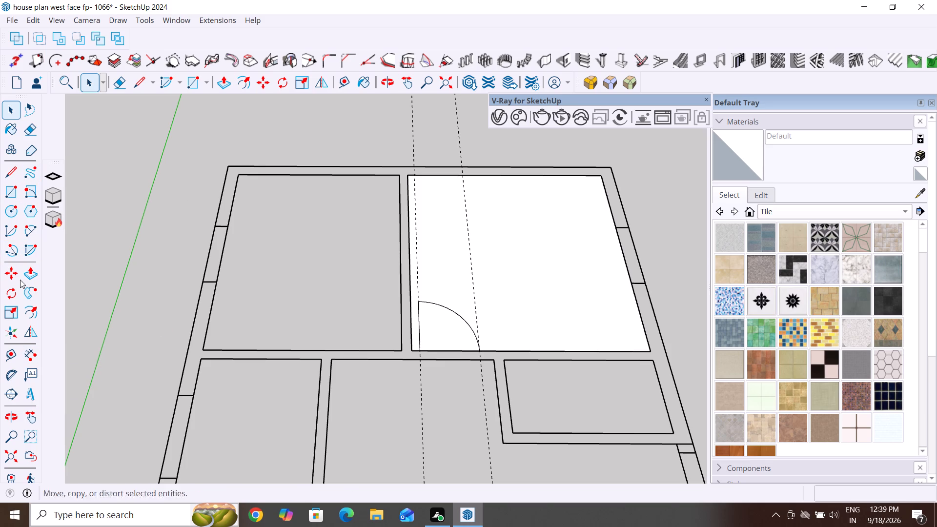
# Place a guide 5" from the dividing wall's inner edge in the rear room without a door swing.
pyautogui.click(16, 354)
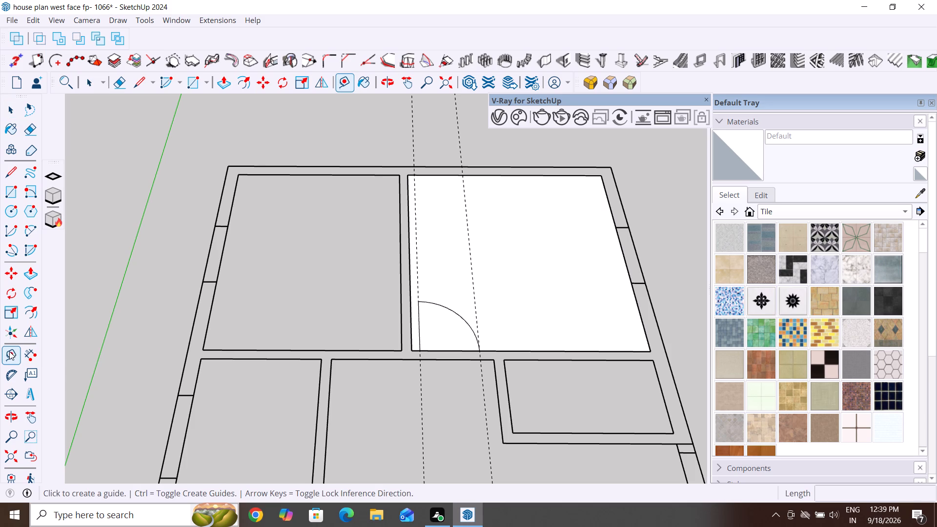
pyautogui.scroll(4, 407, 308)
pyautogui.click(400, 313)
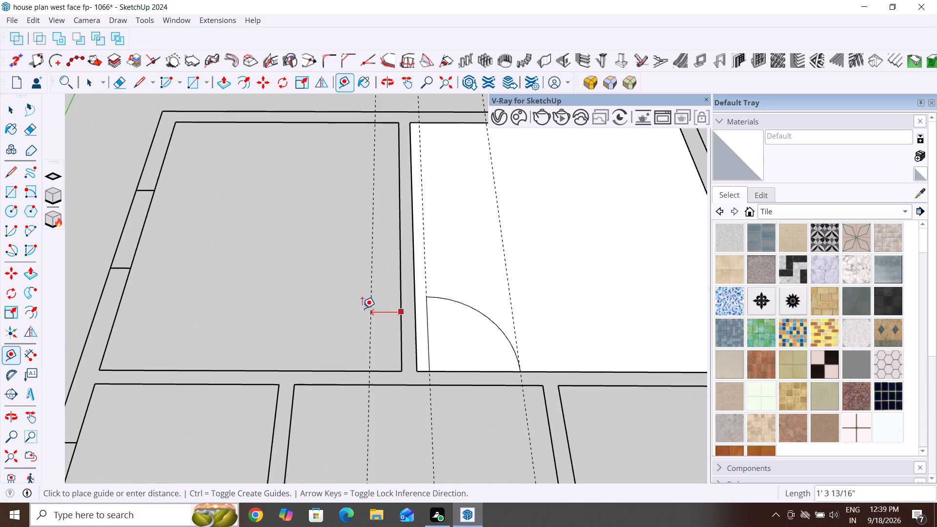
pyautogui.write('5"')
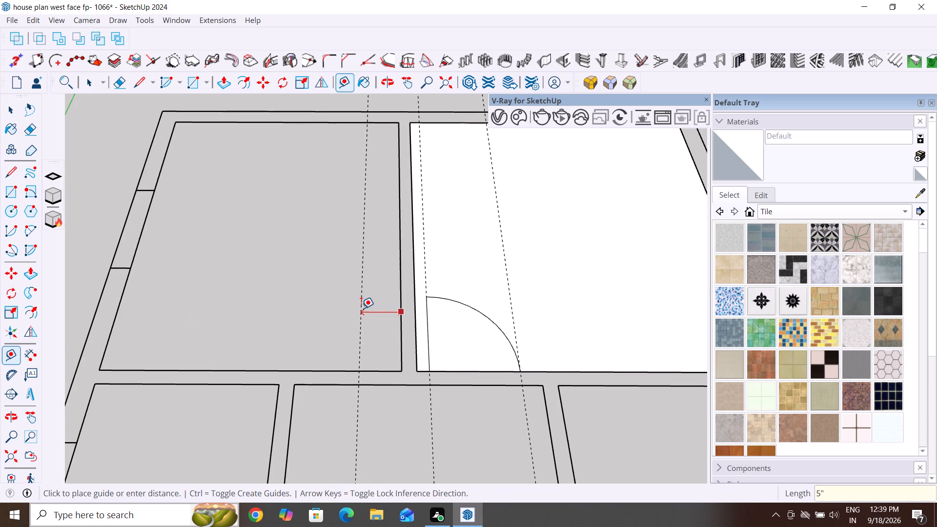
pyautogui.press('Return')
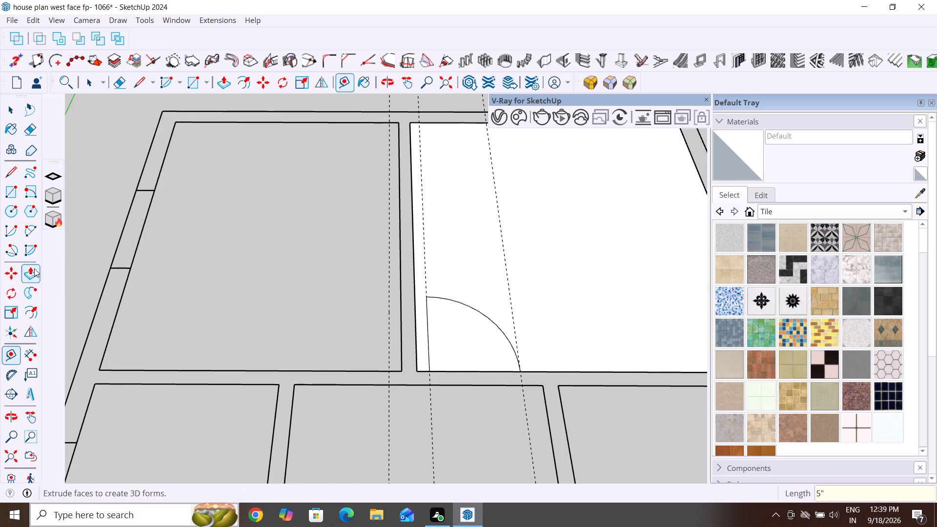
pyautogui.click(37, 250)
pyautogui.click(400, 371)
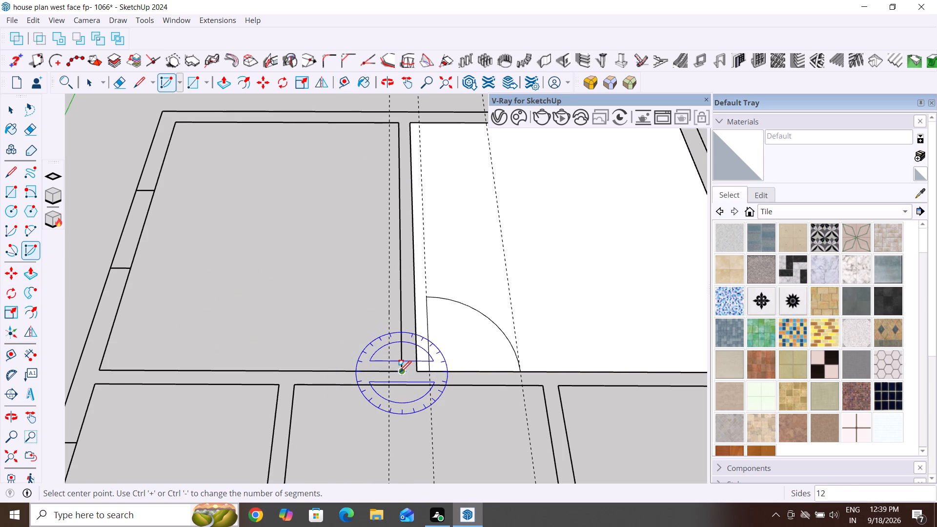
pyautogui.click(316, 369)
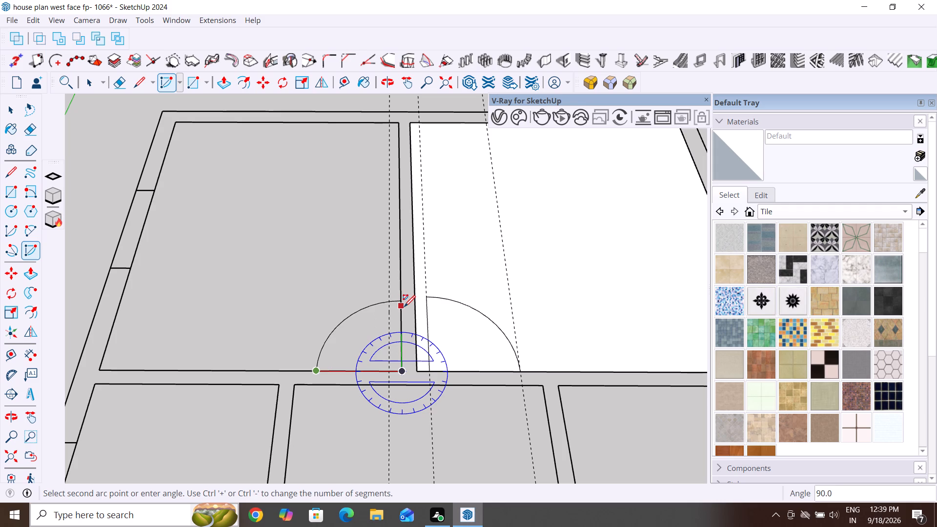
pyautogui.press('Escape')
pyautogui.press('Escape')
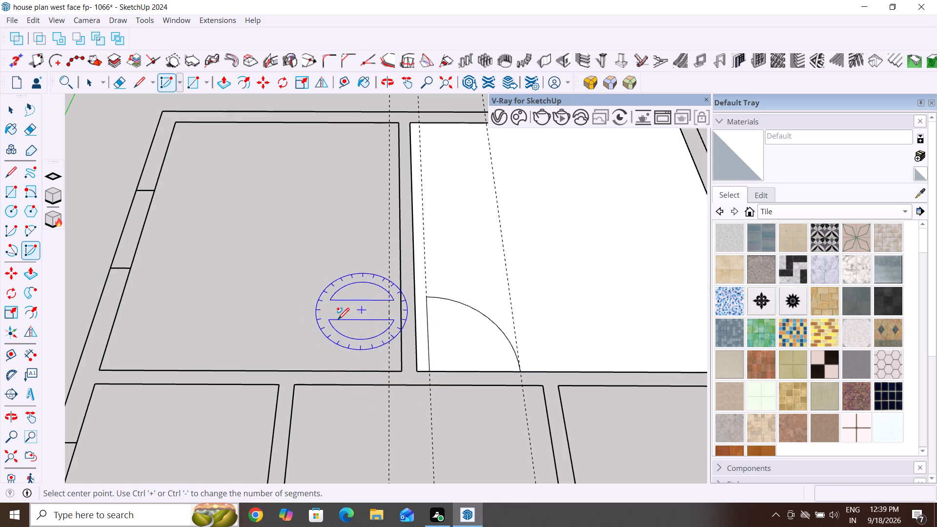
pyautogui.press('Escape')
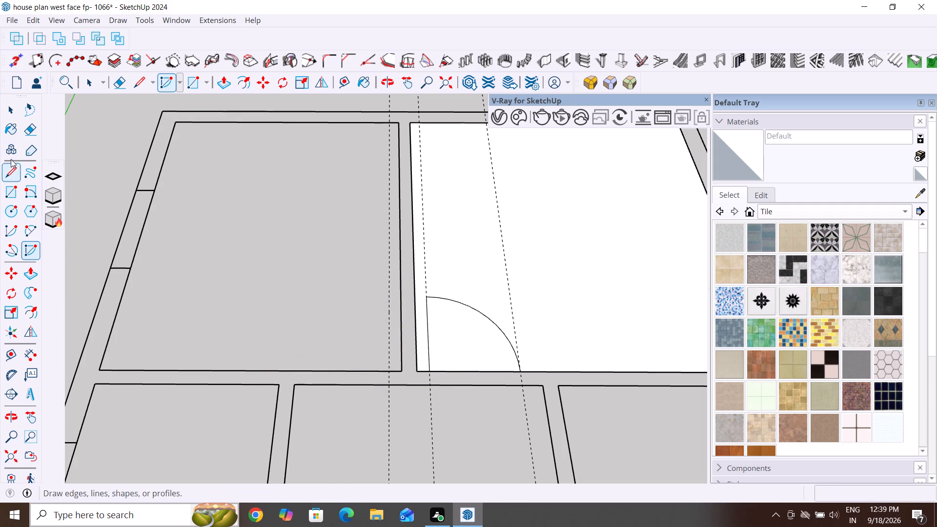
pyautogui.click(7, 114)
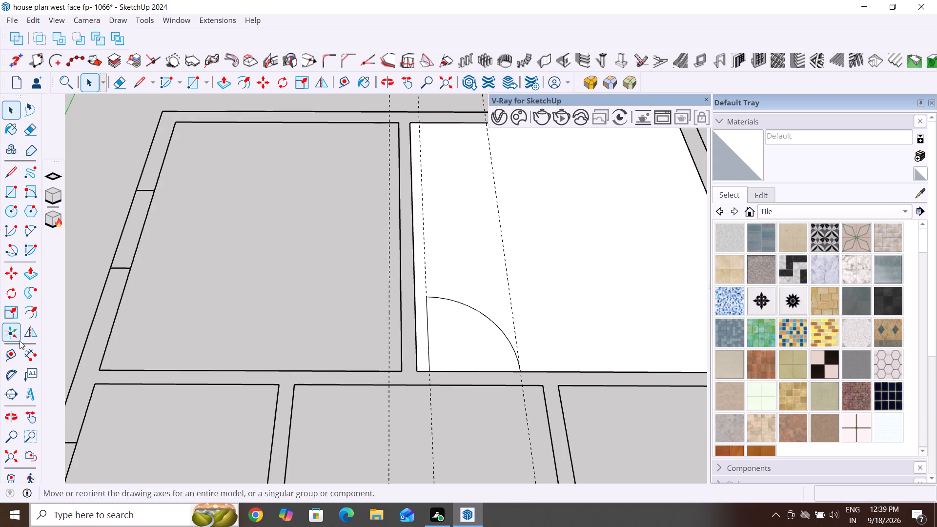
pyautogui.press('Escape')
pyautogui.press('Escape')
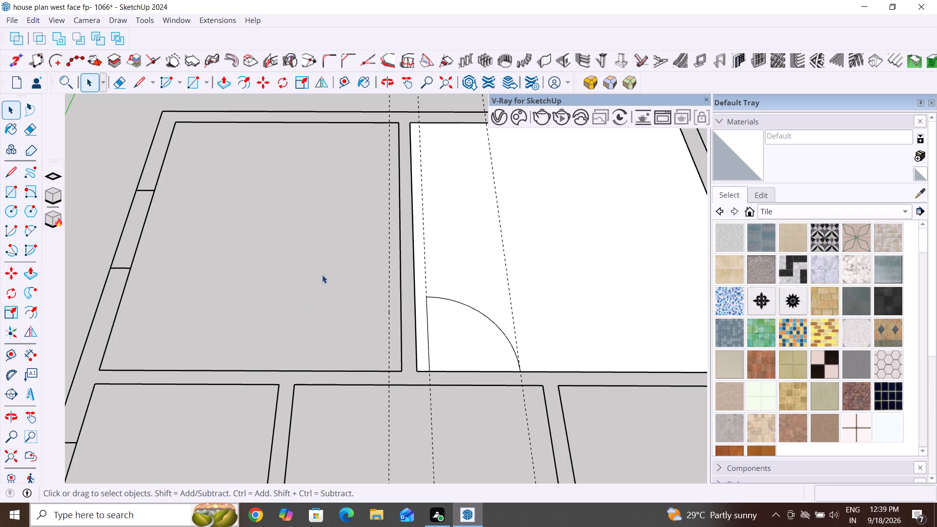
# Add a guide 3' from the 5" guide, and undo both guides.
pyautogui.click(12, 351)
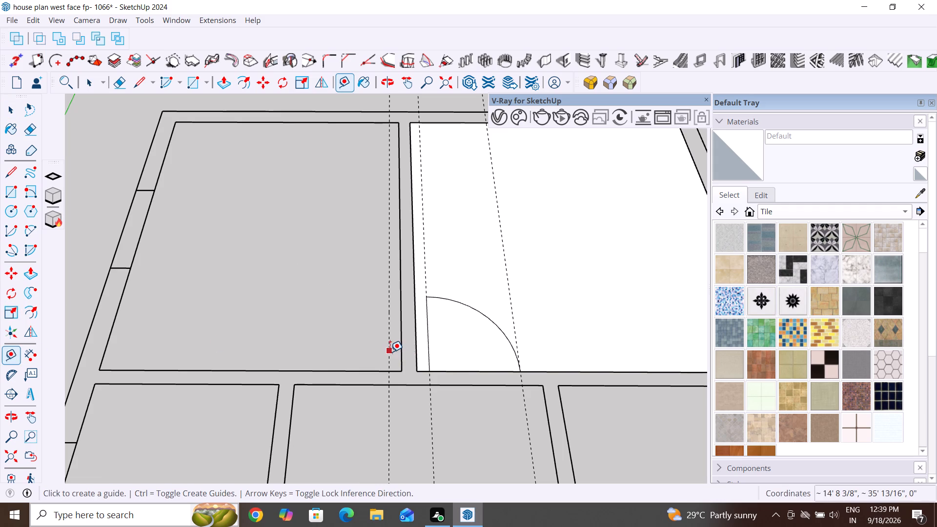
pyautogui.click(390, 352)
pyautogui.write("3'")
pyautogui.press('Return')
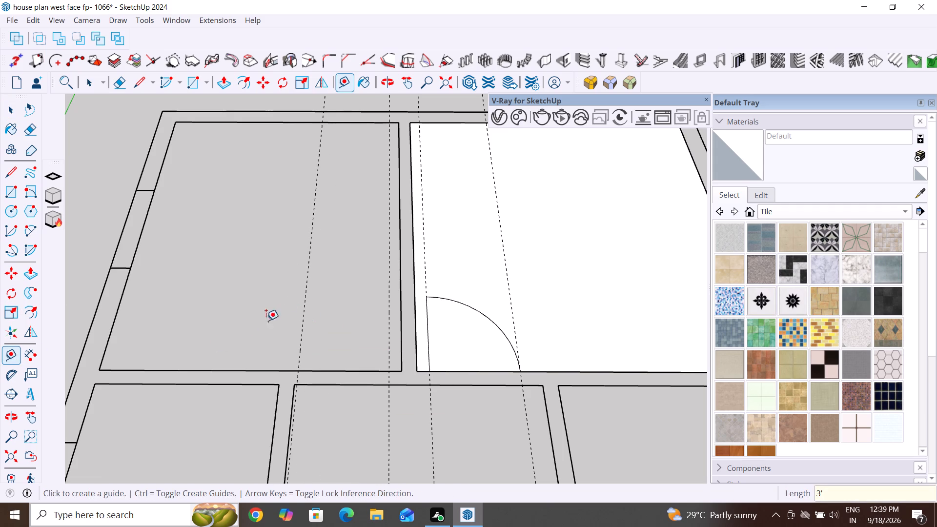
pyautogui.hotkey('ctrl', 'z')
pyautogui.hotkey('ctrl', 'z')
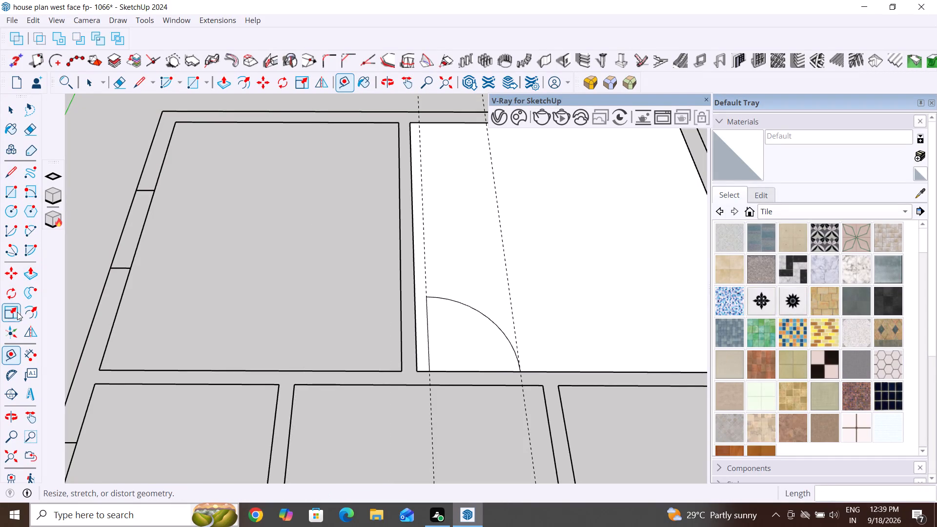
# Mark the door opening in the same rear room with guides 3" from the dividing wall and 3' further into the room.
pyautogui.click(12, 357)
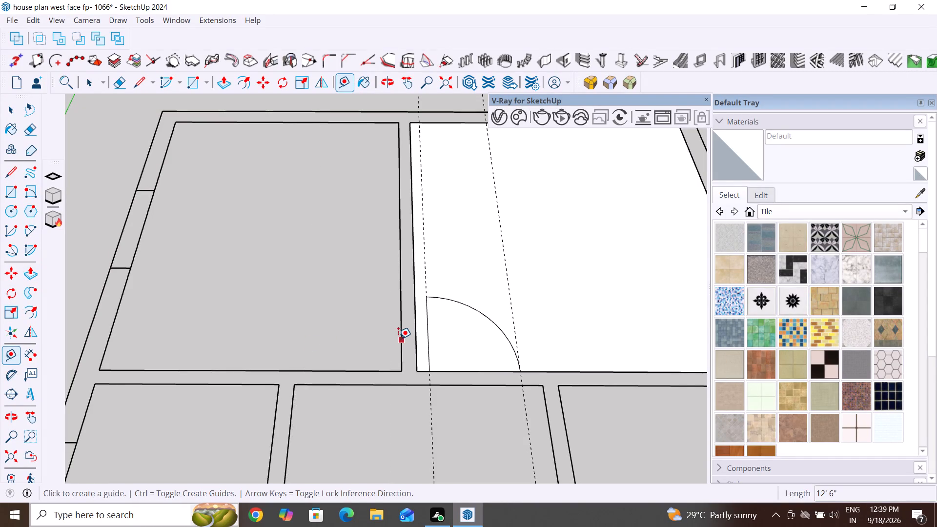
pyautogui.click(399, 336)
pyautogui.write('3"')
pyautogui.press('Return')
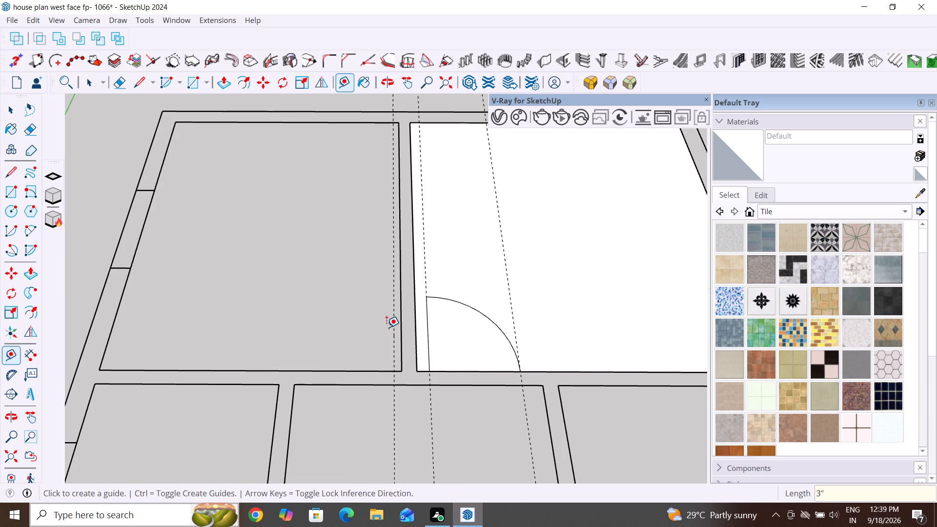
pyautogui.click(394, 334)
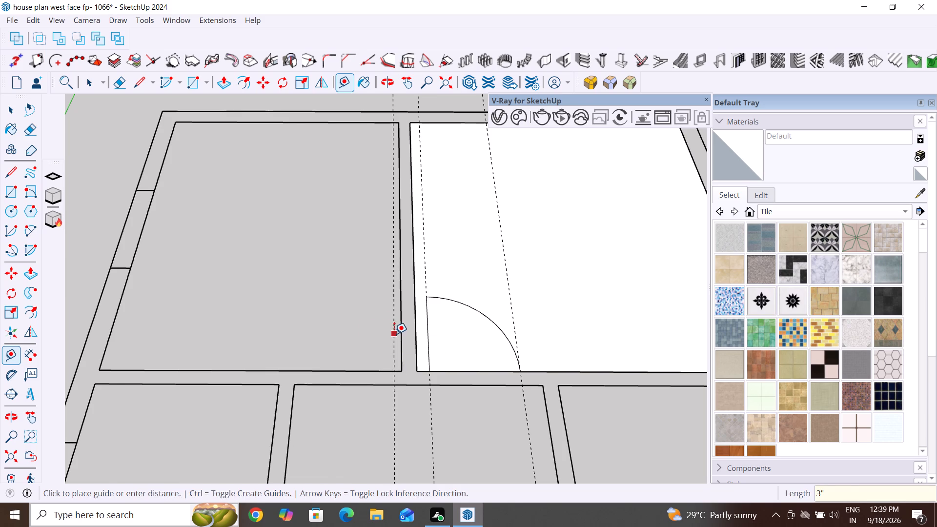
pyautogui.write("3'")
pyautogui.press('Return')
pyautogui.press('Escape')
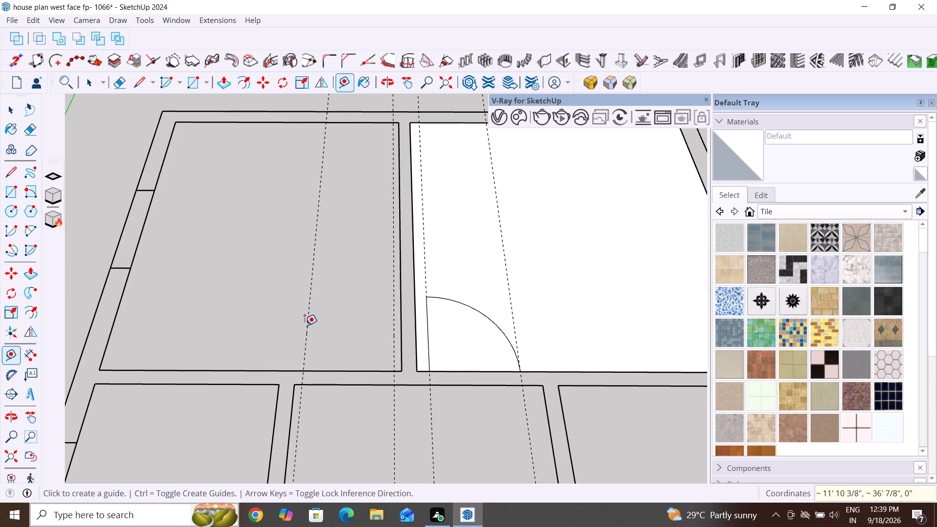
pyautogui.press('Escape')
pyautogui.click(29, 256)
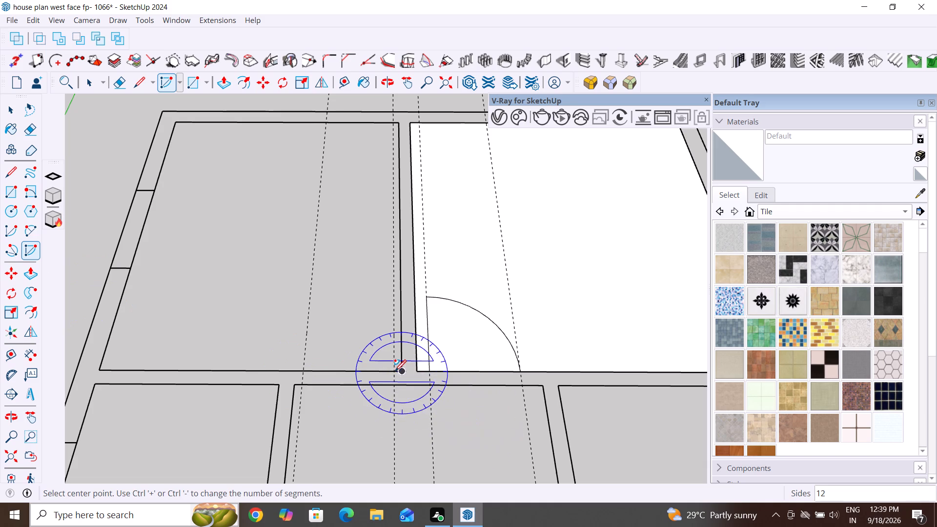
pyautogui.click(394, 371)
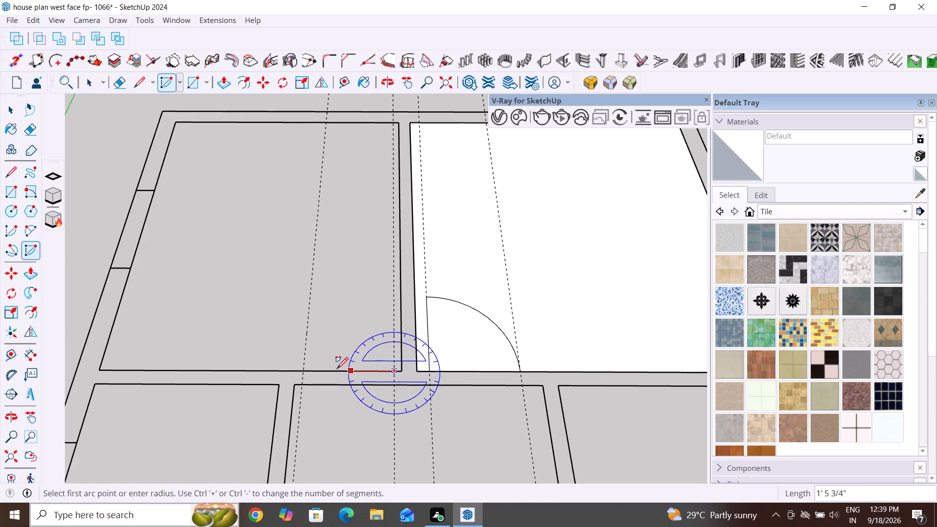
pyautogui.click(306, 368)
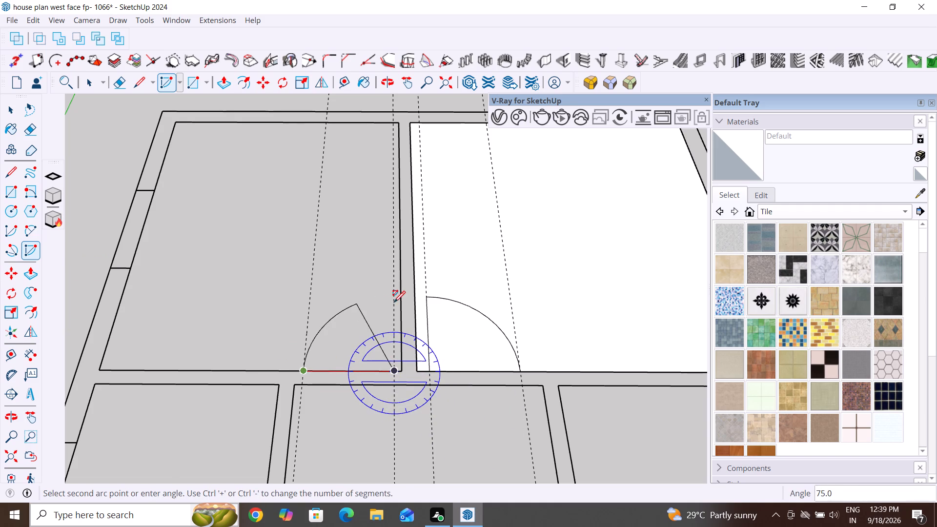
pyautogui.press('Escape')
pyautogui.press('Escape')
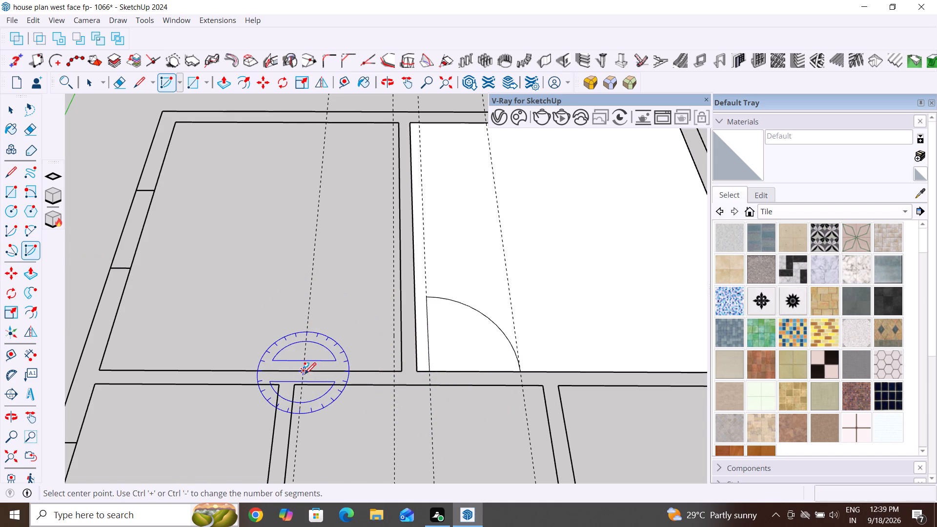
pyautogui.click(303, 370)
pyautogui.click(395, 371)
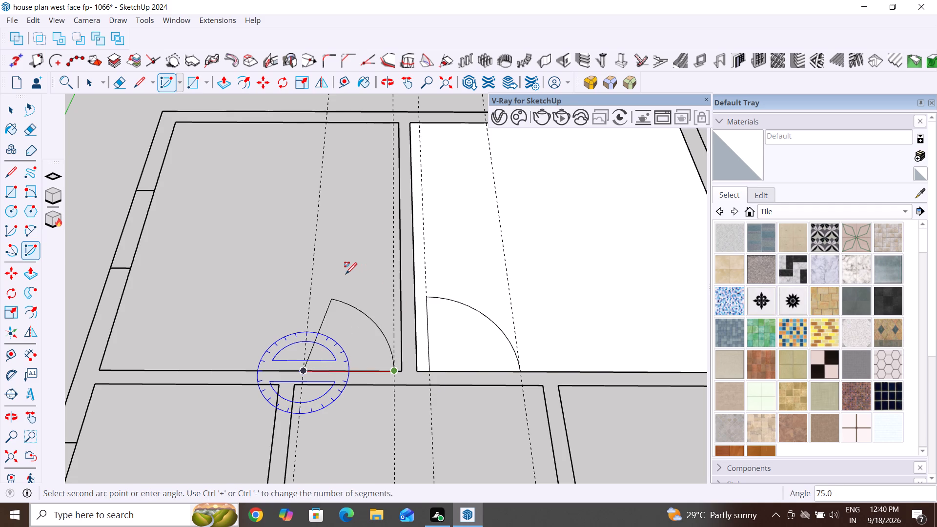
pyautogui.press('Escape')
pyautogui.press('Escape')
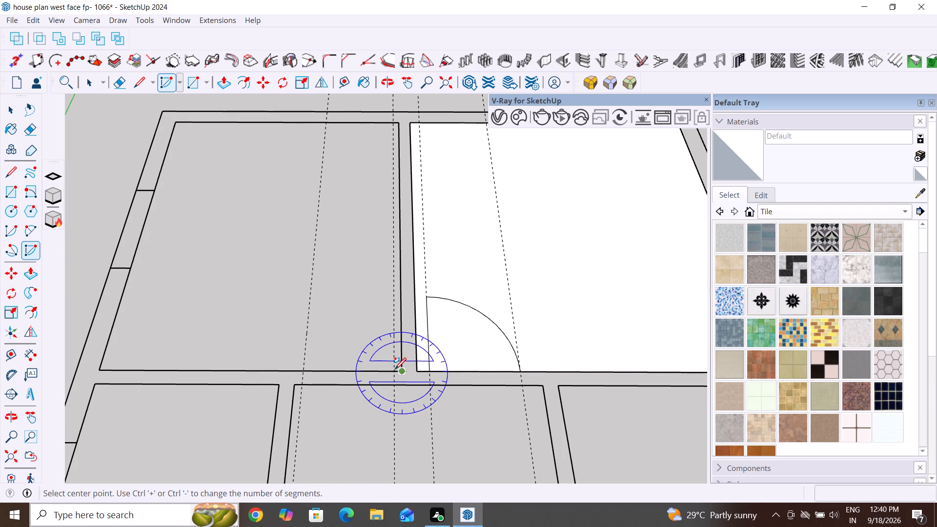
# Draw a 90-degree pie as the second rear room's door swing, centred at the guide nearest the dividing wall and spanning to the other guide.
pyautogui.click(393, 368)
pyautogui.click(305, 365)
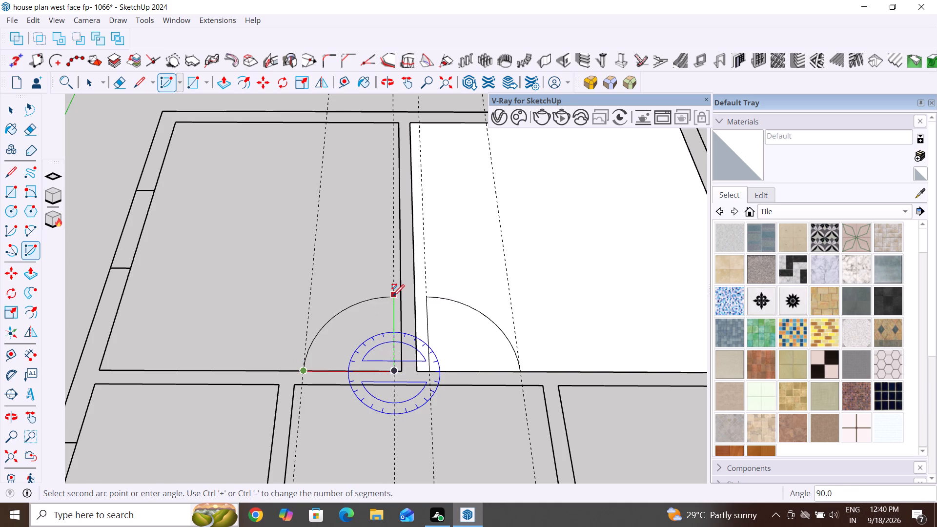
pyautogui.click(393, 295)
pyautogui.scroll(-2, 389, 346)
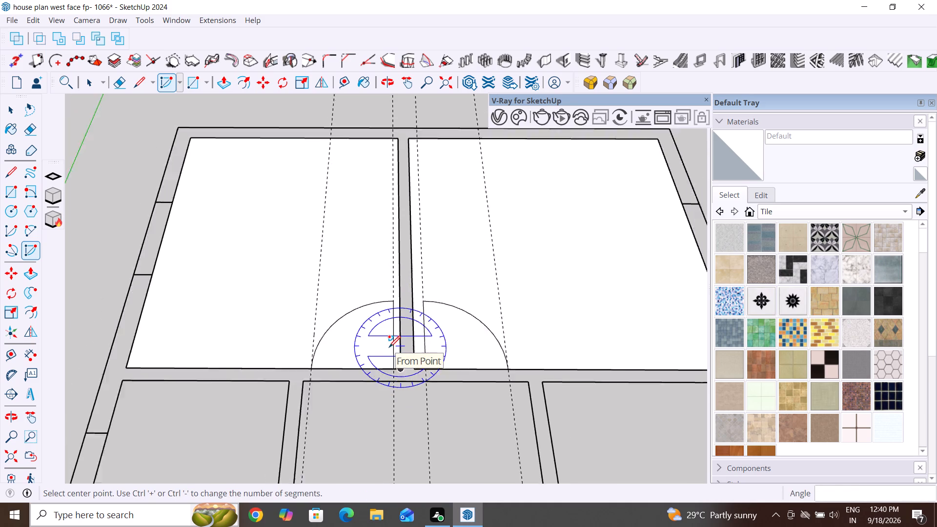
pyautogui.scroll(-2, 389, 346)
pyautogui.press('Escape')
pyautogui.press('Escape')
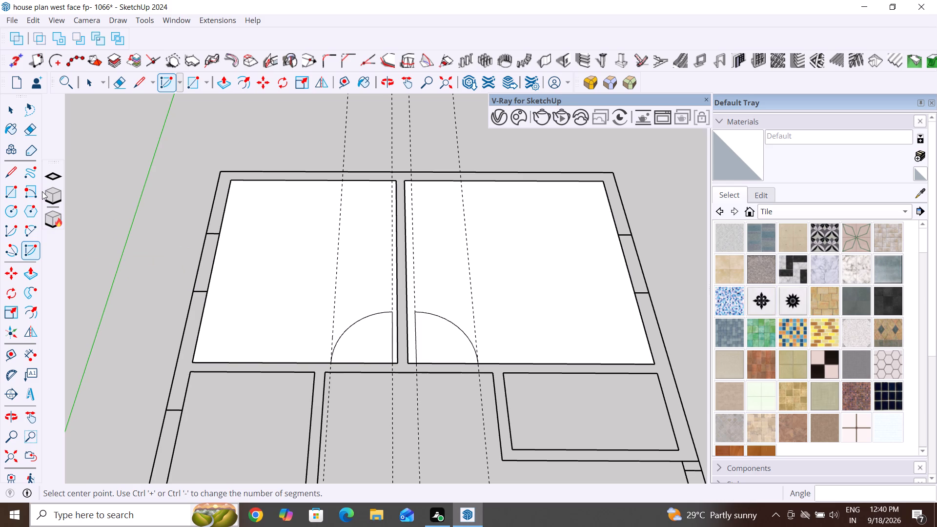
# Draw two 6" jamb lines across the rear rooms' front wall along the guides nearest the dividing wall.
pyautogui.click(7, 173)
pyautogui.scroll(-4, 521, 281)
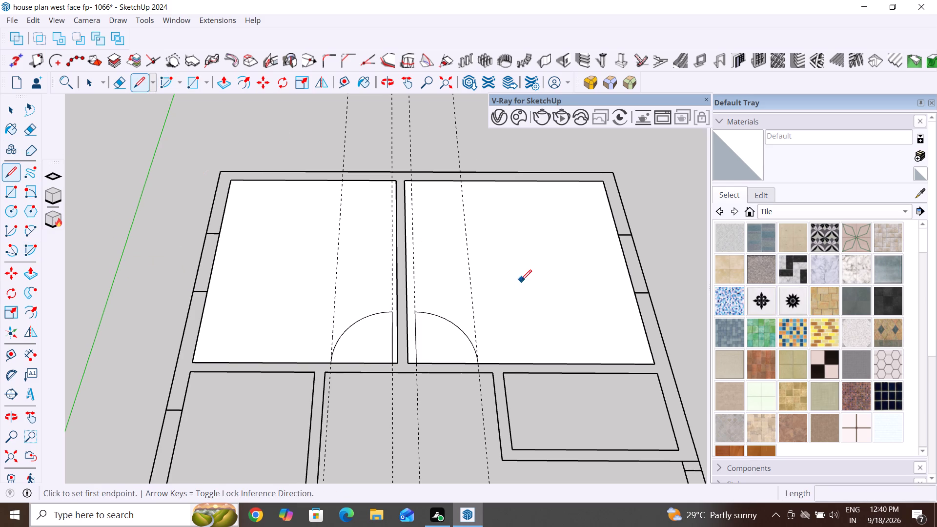
pyautogui.scroll(-1, 521, 281)
pyautogui.scroll(10, 459, 343)
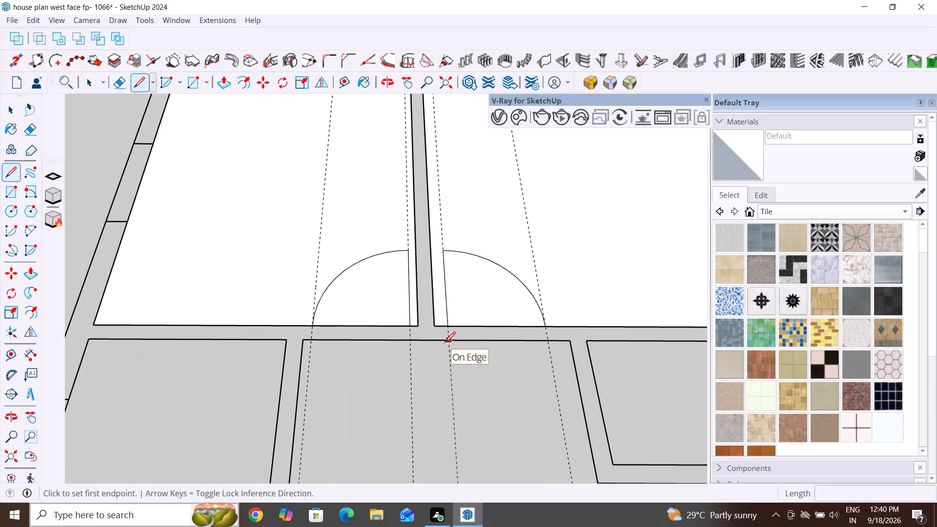
pyautogui.scroll(5, 434, 351)
pyautogui.moveTo(462, 316); pyautogui.dragTo(458, 349, button='middle')
pyautogui.scroll(1, 457, 345)
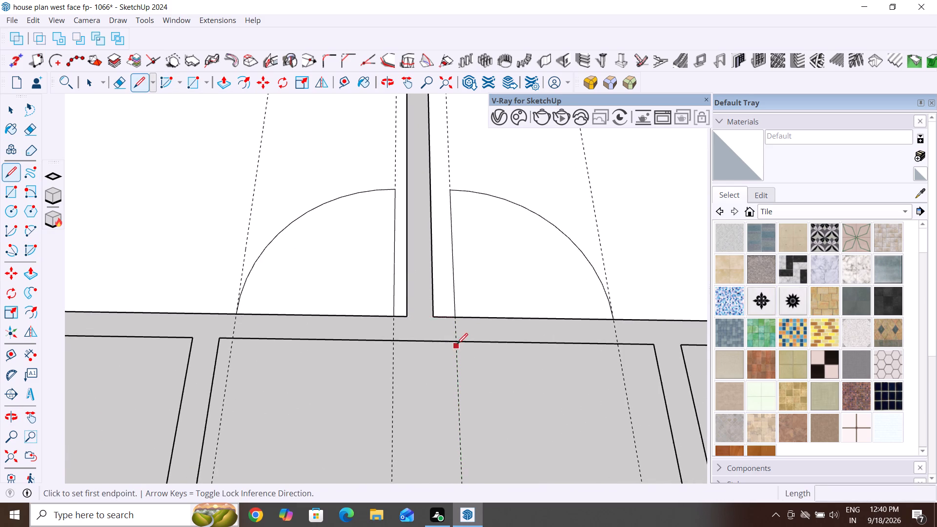
pyautogui.scroll(3, 457, 344)
pyautogui.click(454, 340)
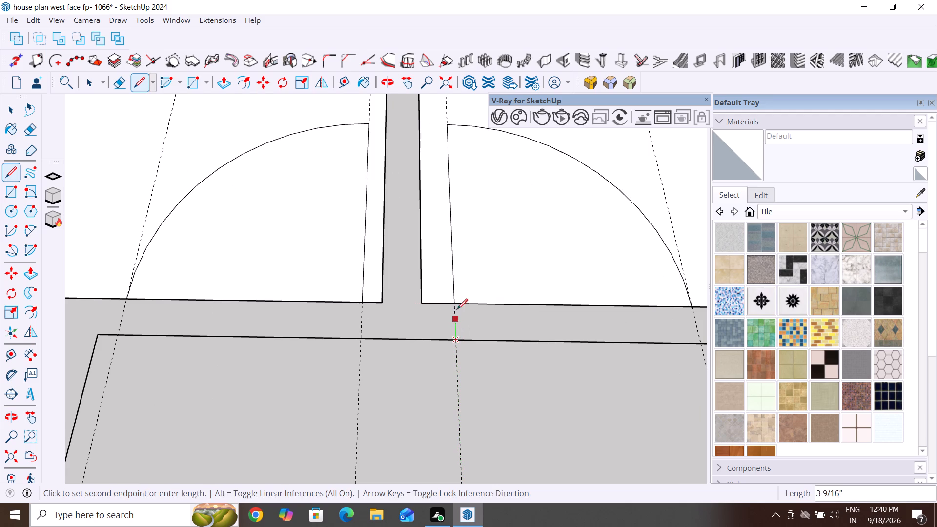
pyautogui.click(455, 304)
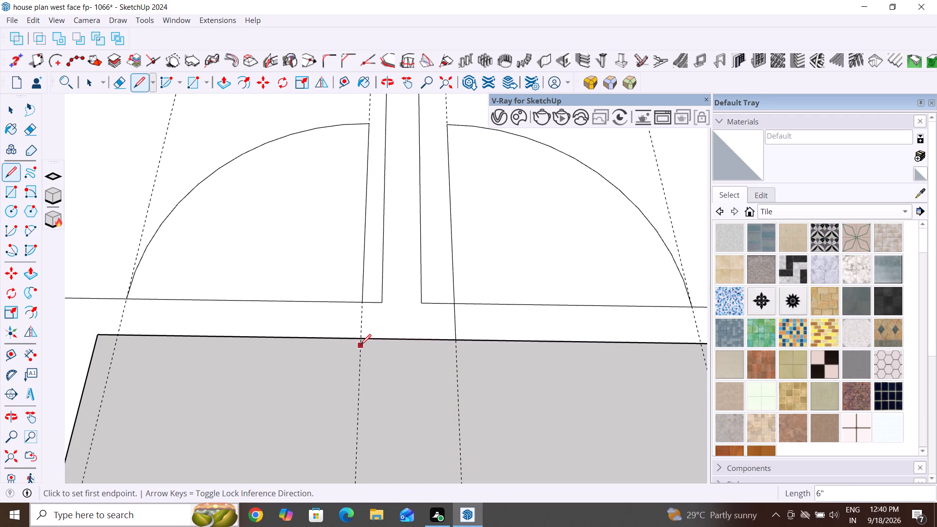
pyautogui.click(360, 343)
pyautogui.click(363, 303)
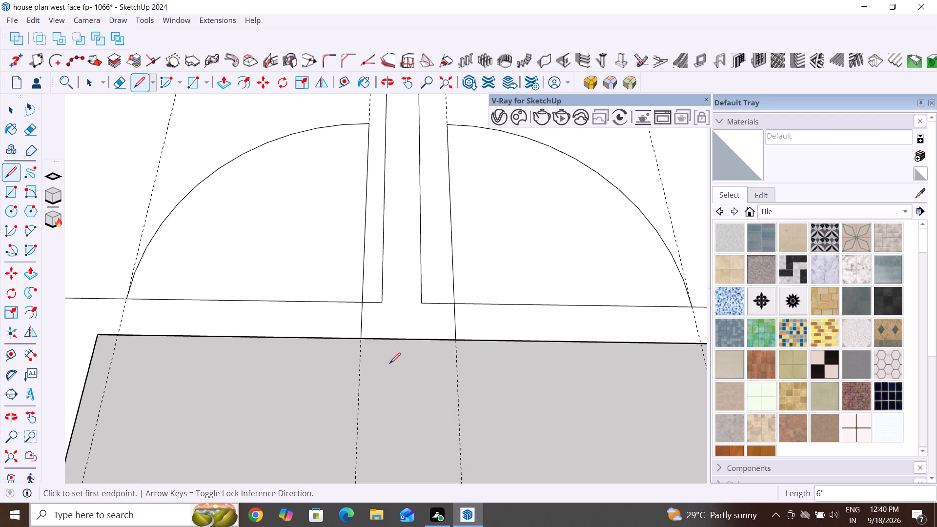
# Draw 6" jamb lines across the same wall at the outer ends of both rear door swings.
pyautogui.scroll(-4, 396, 364)
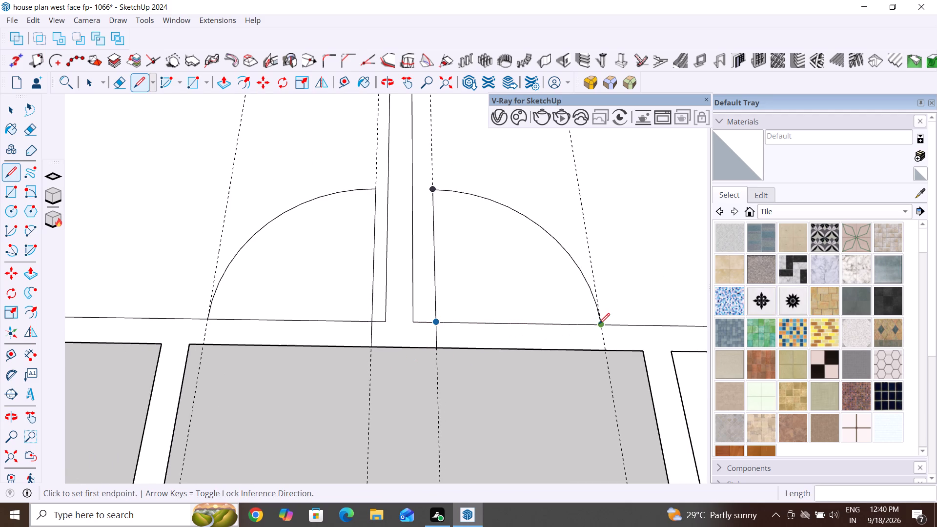
pyautogui.click(599, 324)
pyautogui.click(606, 353)
pyautogui.click(204, 342)
pyautogui.click(208, 317)
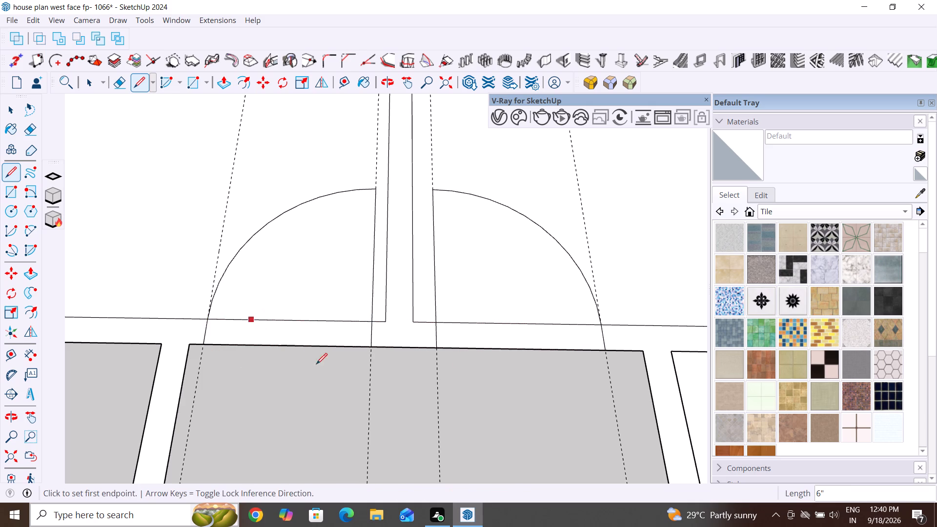
pyautogui.scroll(-6, 327, 386)
pyautogui.moveTo(346, 404); pyautogui.dragTo(360, 440, button='middle')
pyautogui.scroll(-5, 371, 403)
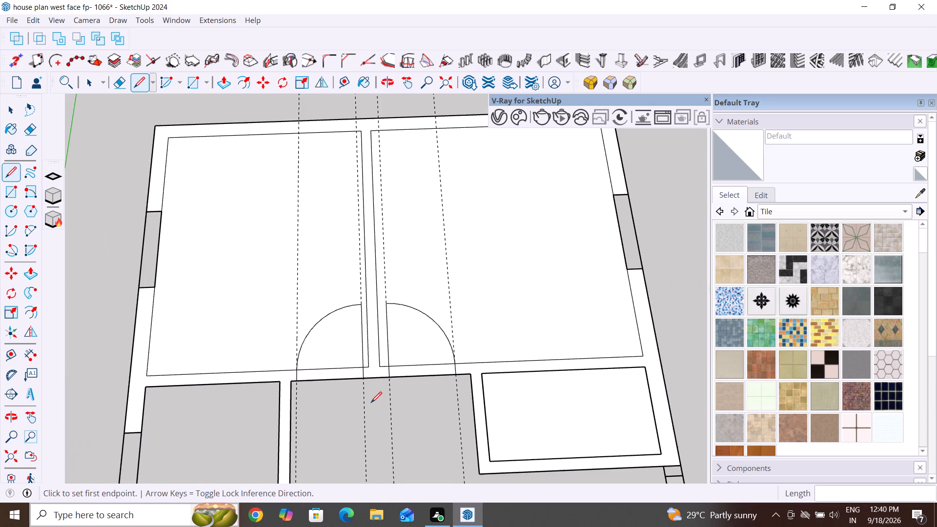
pyautogui.press('Escape')
pyautogui.press('Escape')
# Delete the four guides running through the two rear rooms.
pyautogui.click(8, 109)
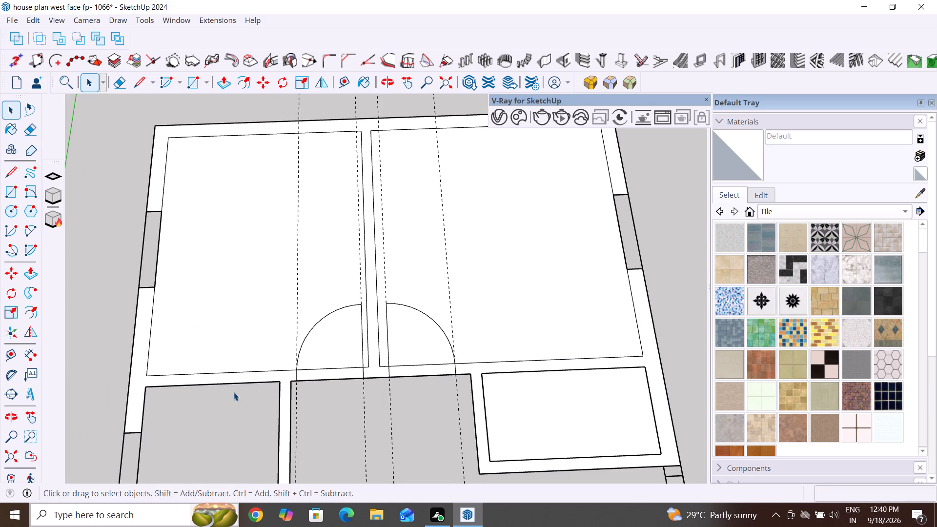
pyautogui.scroll(-5, 234, 392)
pyautogui.scroll(-3, 261, 355)
pyautogui.moveTo(376, 151); pyautogui.dragTo(270, 191)
pyautogui.press('Delete')
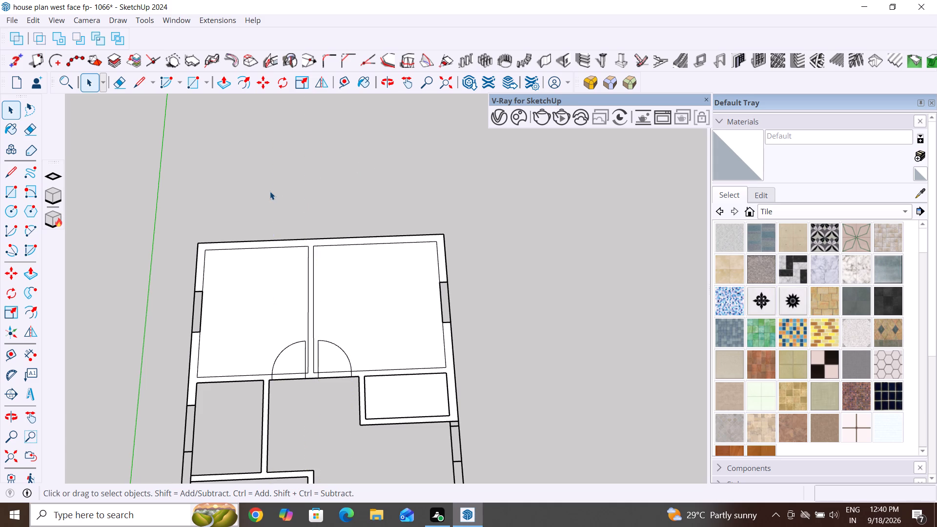
# Draw a 6" line across the interior wall at the junction beside the staircase area, closing off the front room's side wall.
pyautogui.scroll(-10, 317, 287)
pyautogui.moveTo(301, 396); pyautogui.dragTo(322, 404, button='middle')
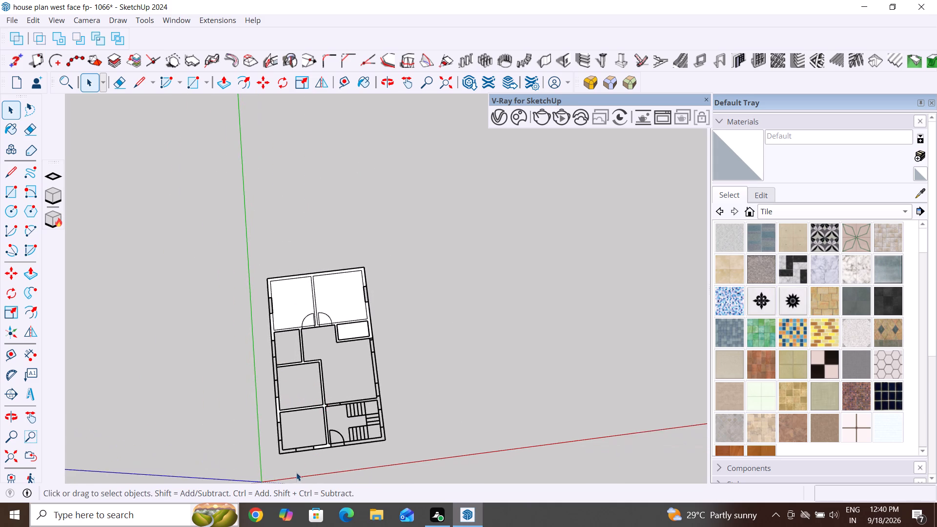
pyautogui.scroll(10, 298, 466)
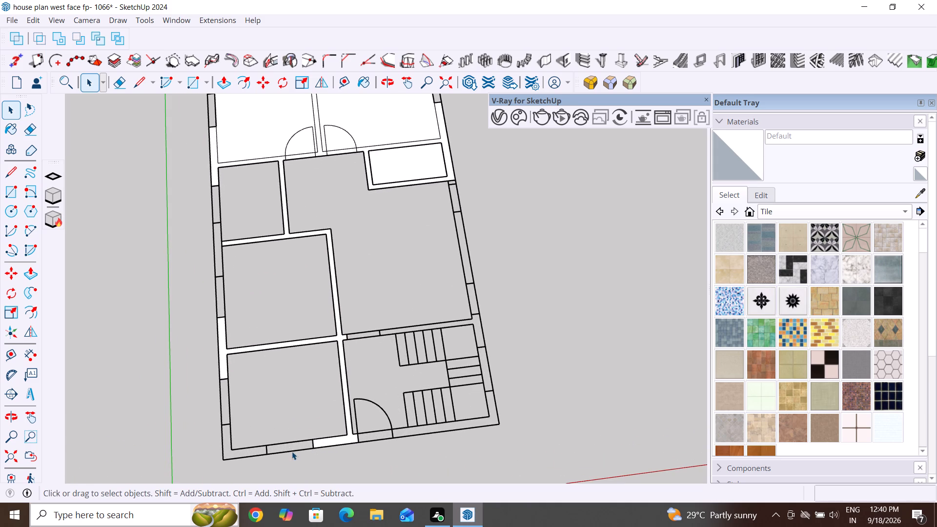
pyautogui.moveTo(361, 367); pyautogui.dragTo(356, 373, button='middle')
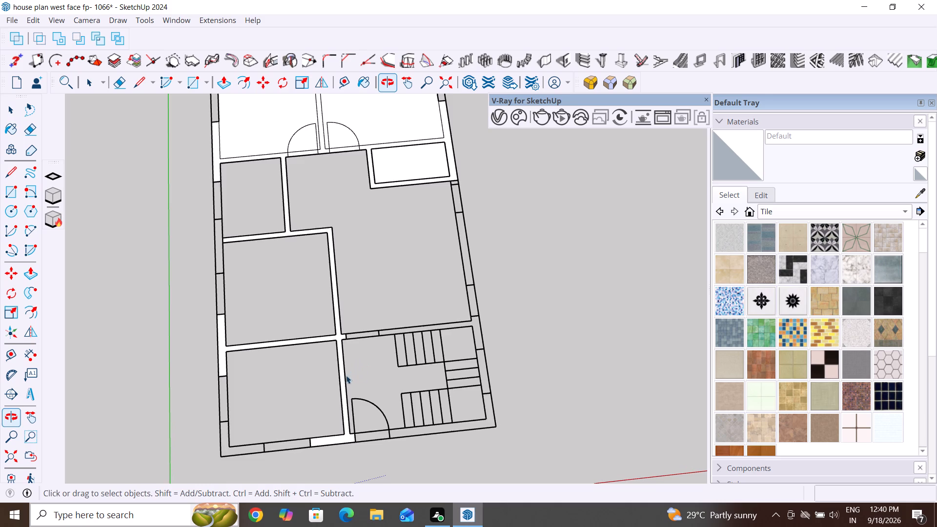
pyautogui.scroll(7, 341, 366)
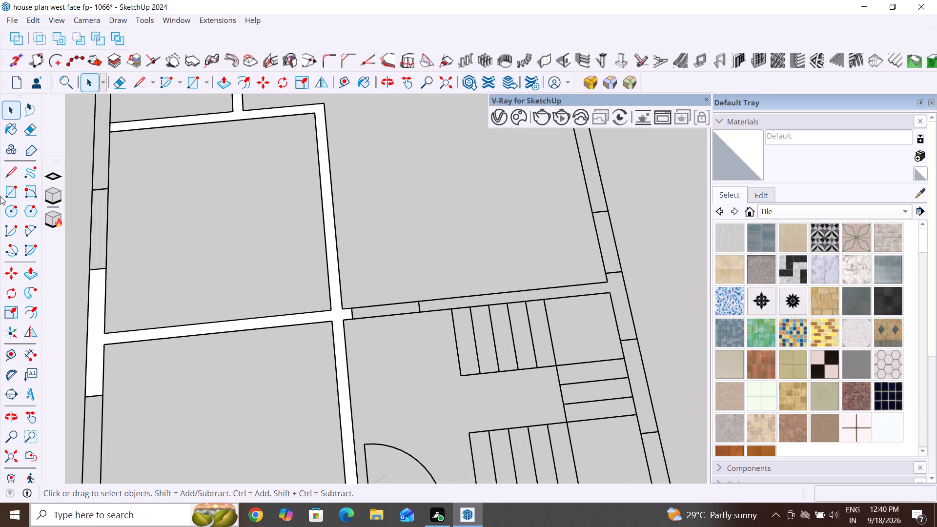
pyautogui.click(10, 175)
pyautogui.scroll(5, 342, 335)
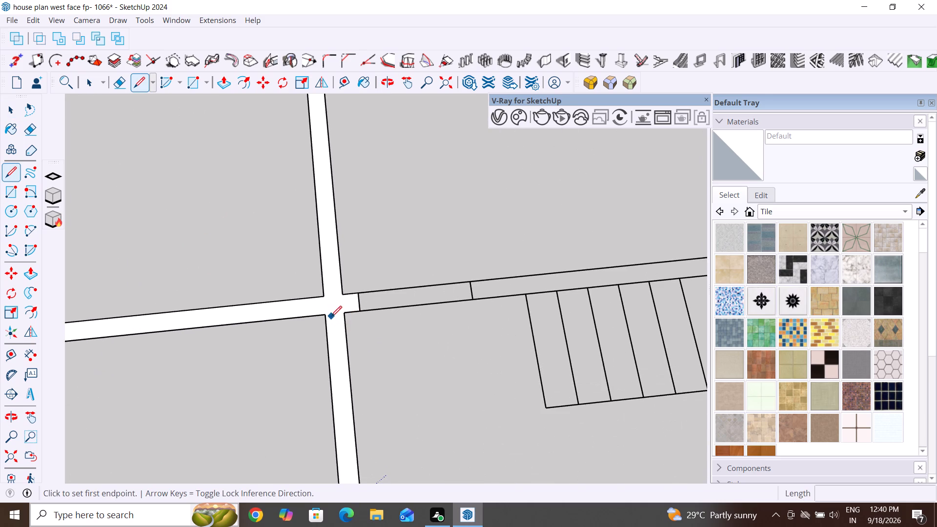
pyautogui.click(324, 316)
pyautogui.click(348, 313)
pyautogui.press('space')
pyautogui.press('space')
pyautogui.press('Escape')
pyautogui.press('Escape')
pyautogui.press('Escape')
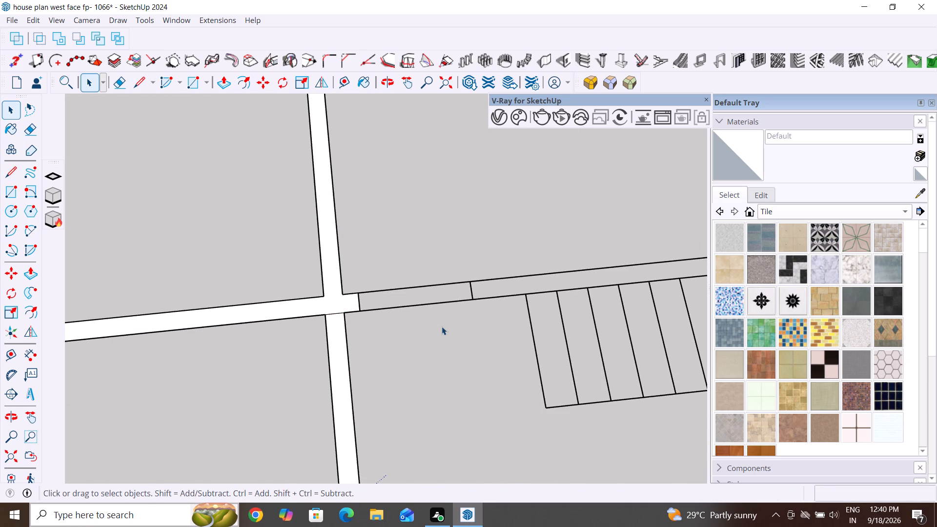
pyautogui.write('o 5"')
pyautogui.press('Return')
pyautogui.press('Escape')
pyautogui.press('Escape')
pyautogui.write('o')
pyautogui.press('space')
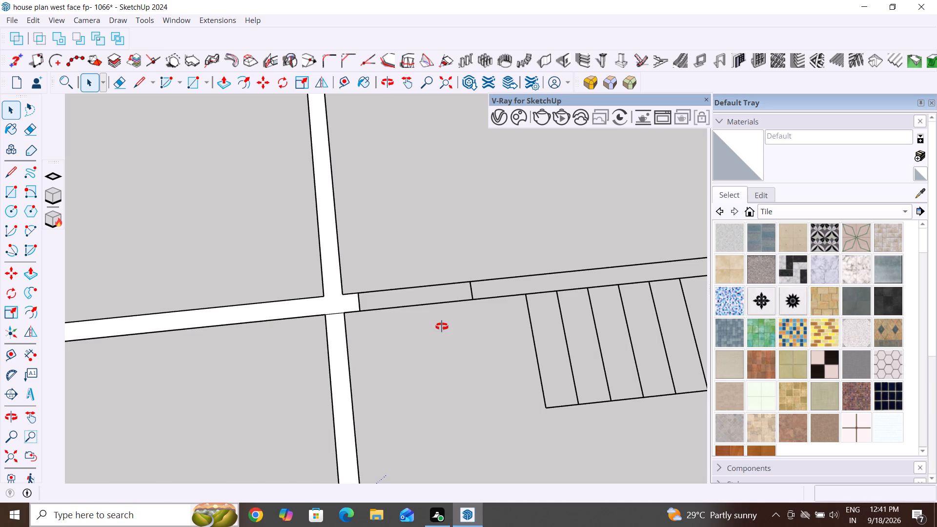
# Place a guide 5" from the cross wall's edge at the junction, crossing the wall between the front room and staircase area.
pyautogui.click(11, 353)
pyautogui.scroll(4, 347, 348)
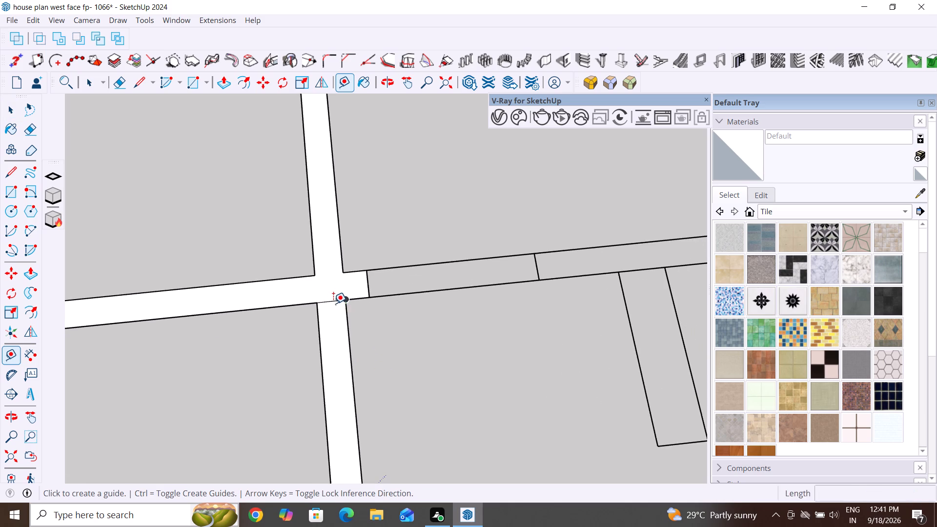
pyautogui.click(331, 301)
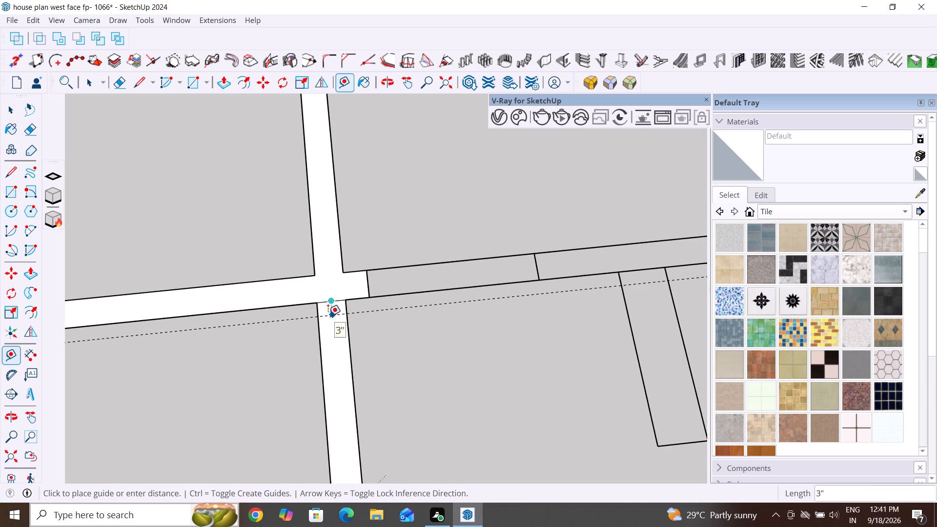
pyautogui.scroll(-3, 328, 316)
pyautogui.moveTo(328, 316); pyautogui.dragTo(316, 187, button='middle')
pyautogui.moveTo(344, 340); pyautogui.dragTo(289, 218, button='middle')
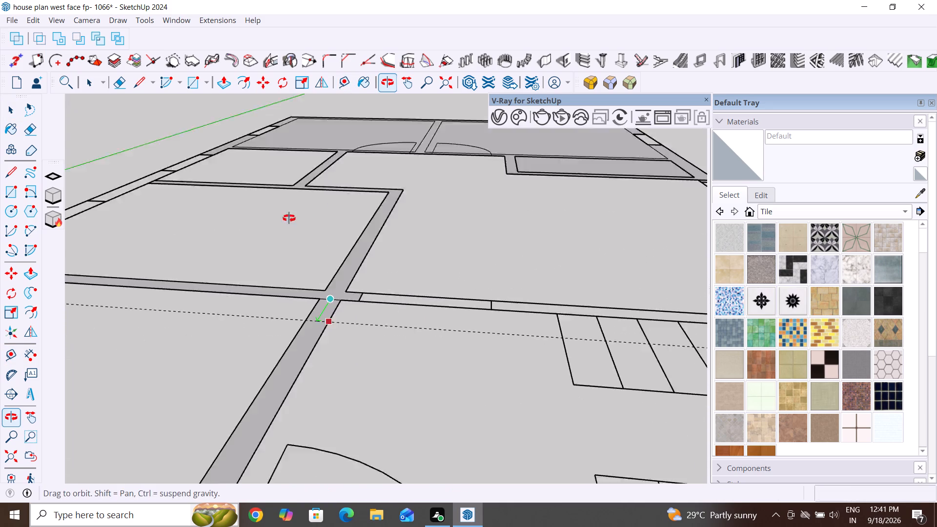
pyautogui.moveTo(289, 218); pyautogui.dragTo(294, 203, button='middle')
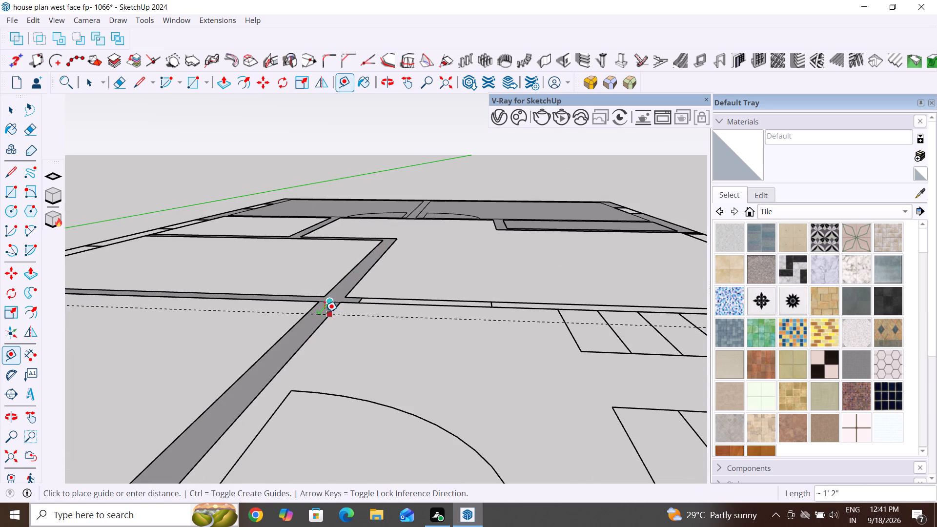
pyautogui.scroll(7, 322, 314)
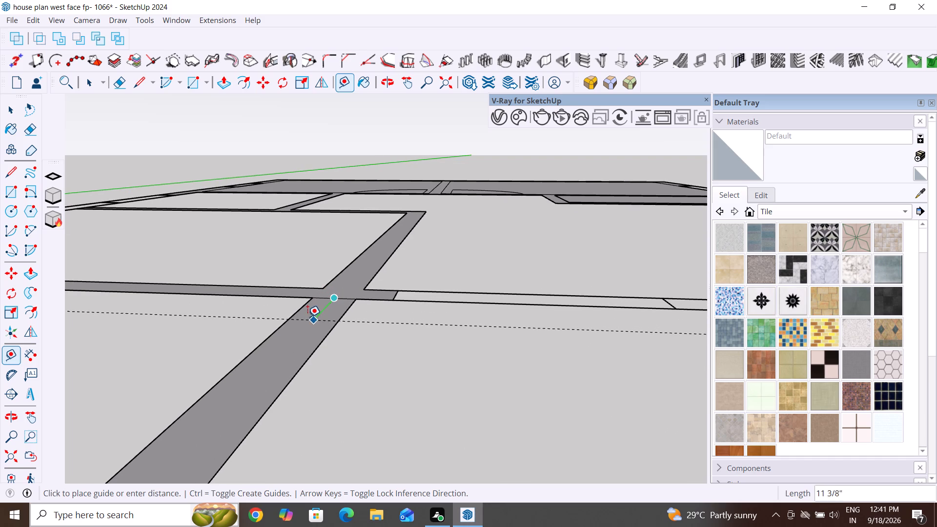
pyautogui.press('5')
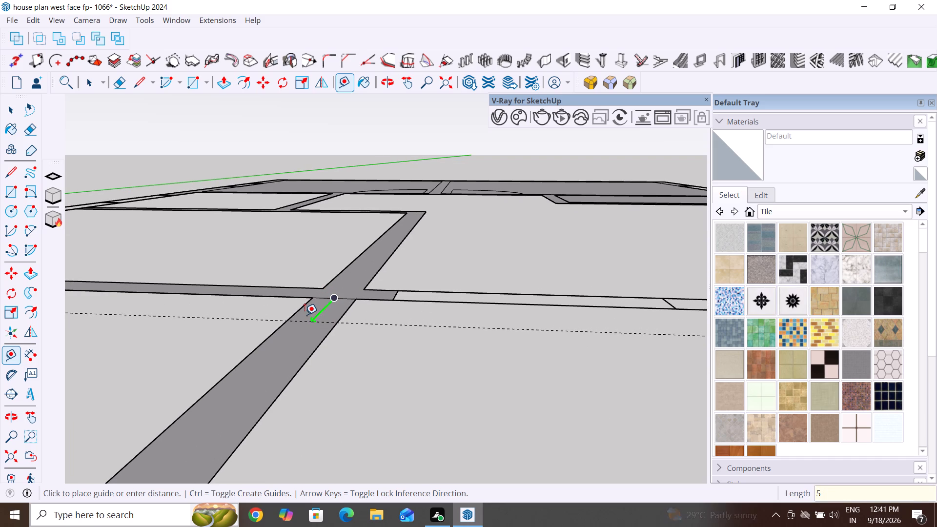
pyautogui.hotkey('shift', '"')
pyautogui.press('Return')
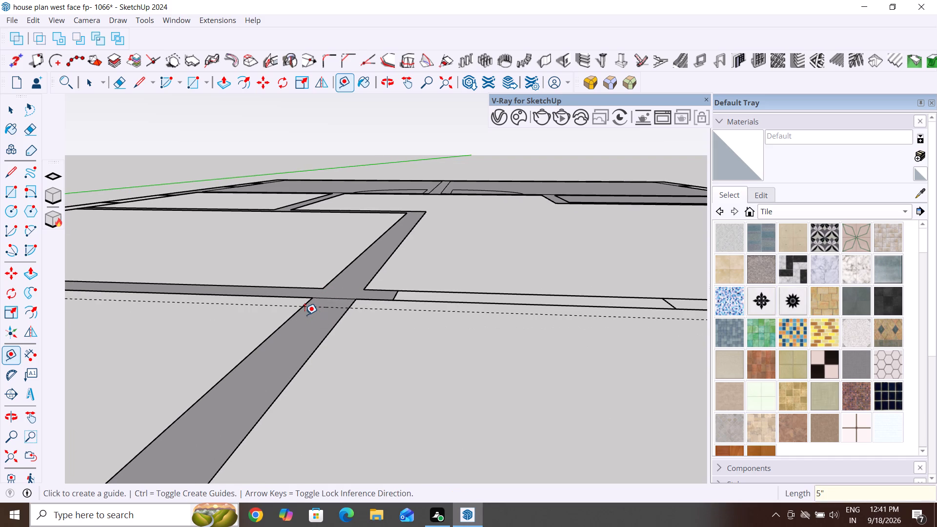
# Mark a 3' guide length along the wall between the front room and staircase area, starting from the 5" guide.
pyautogui.scroll(-3, 337, 363)
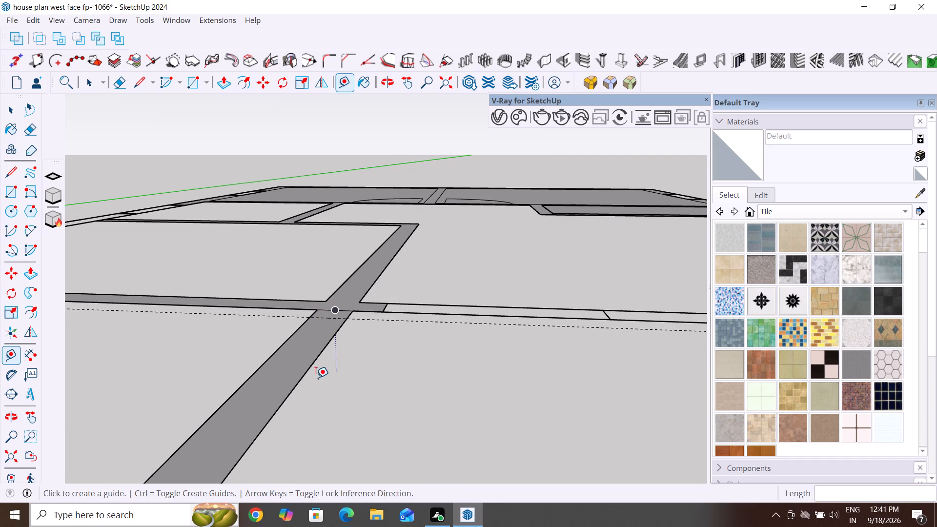
pyautogui.moveTo(323, 393); pyautogui.dragTo(370, 448, button='middle')
pyautogui.scroll(-10, 292, 226)
pyautogui.moveTo(294, 329); pyautogui.dragTo(506, 359, button='middle')
pyautogui.scroll(7, 450, 322)
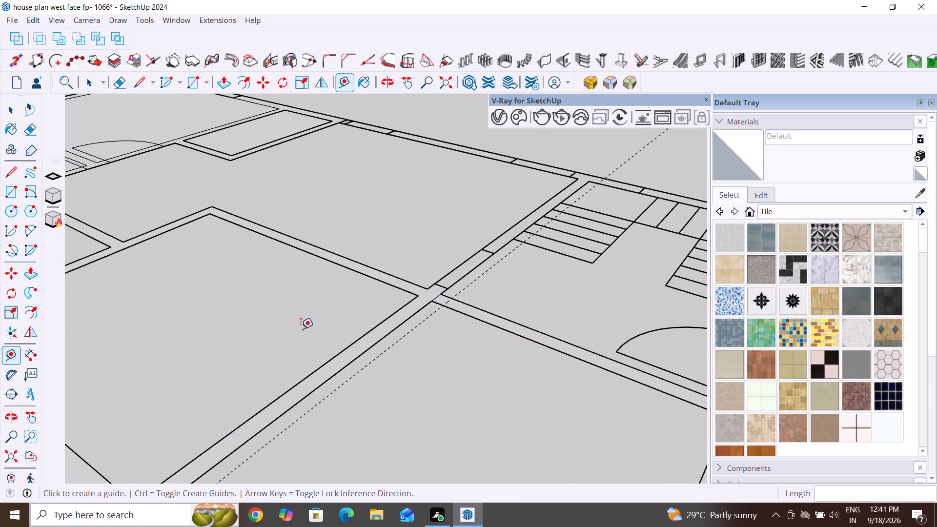
pyautogui.moveTo(304, 329); pyautogui.dragTo(365, 343, button='middle')
pyautogui.scroll(-10, 102, 316)
pyautogui.moveTo(154, 397); pyautogui.dragTo(272, 411, button='middle')
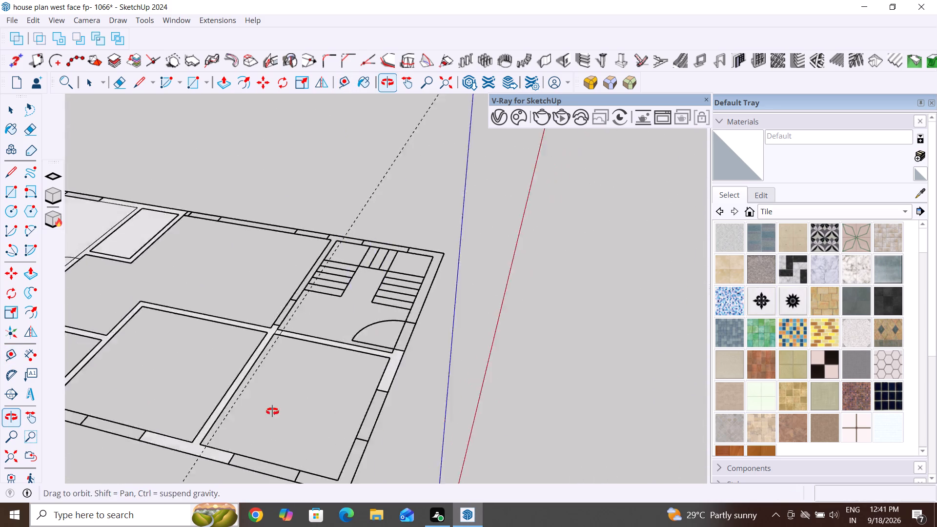
pyautogui.moveTo(272, 411); pyautogui.dragTo(285, 411, button='middle')
pyautogui.scroll(12, 324, 365)
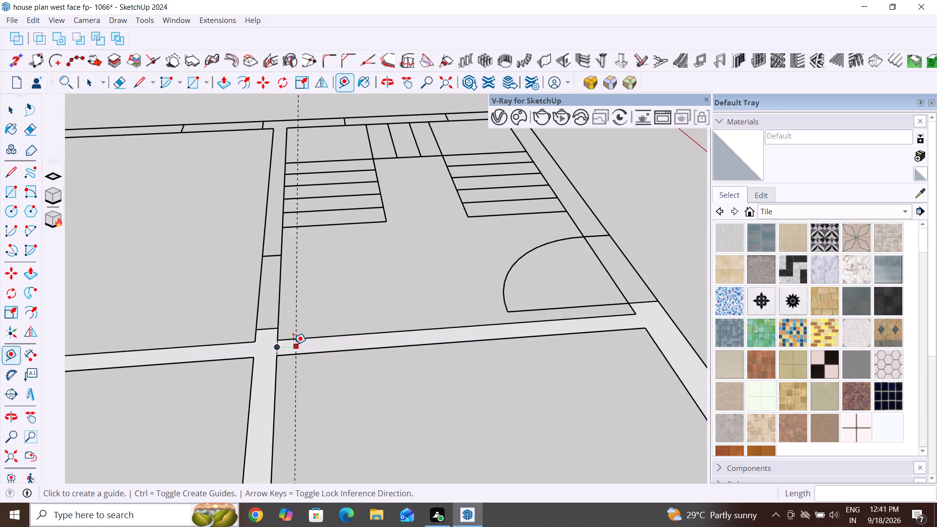
pyautogui.click(293, 345)
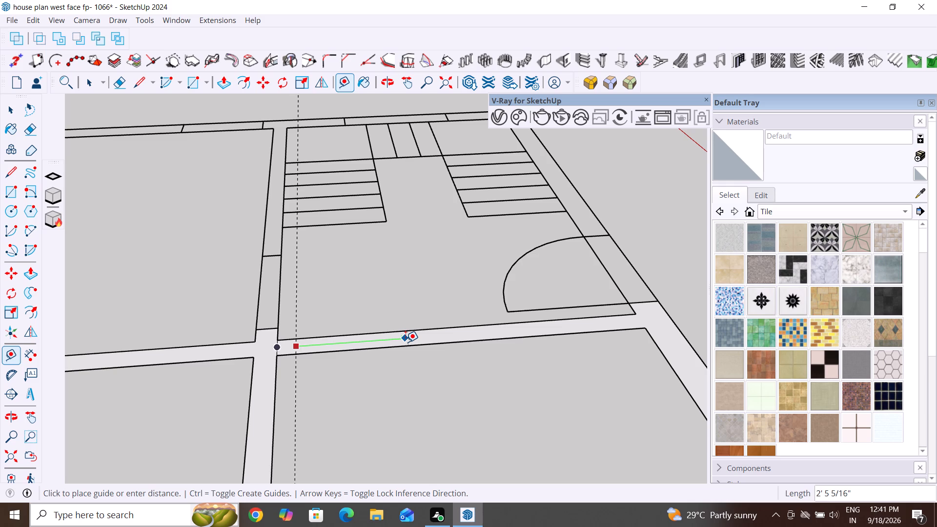
pyautogui.write("3'")
pyautogui.press('Return')
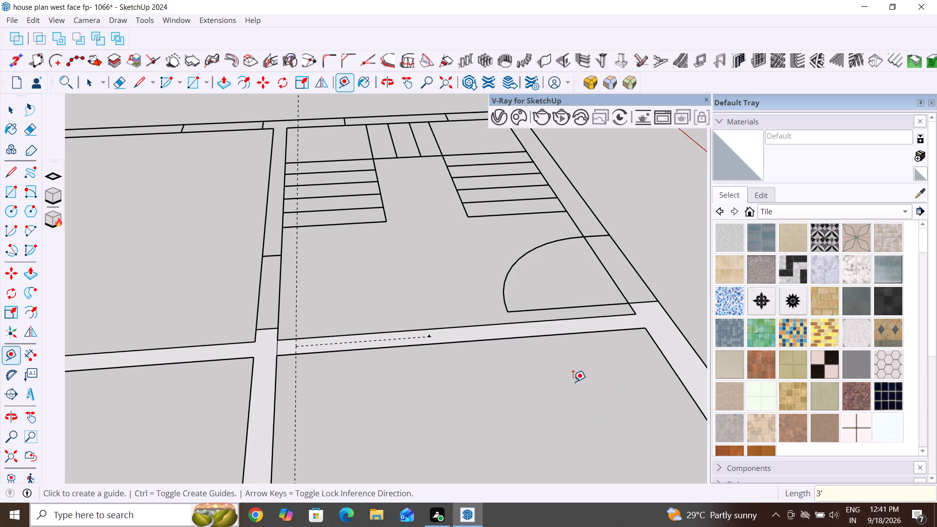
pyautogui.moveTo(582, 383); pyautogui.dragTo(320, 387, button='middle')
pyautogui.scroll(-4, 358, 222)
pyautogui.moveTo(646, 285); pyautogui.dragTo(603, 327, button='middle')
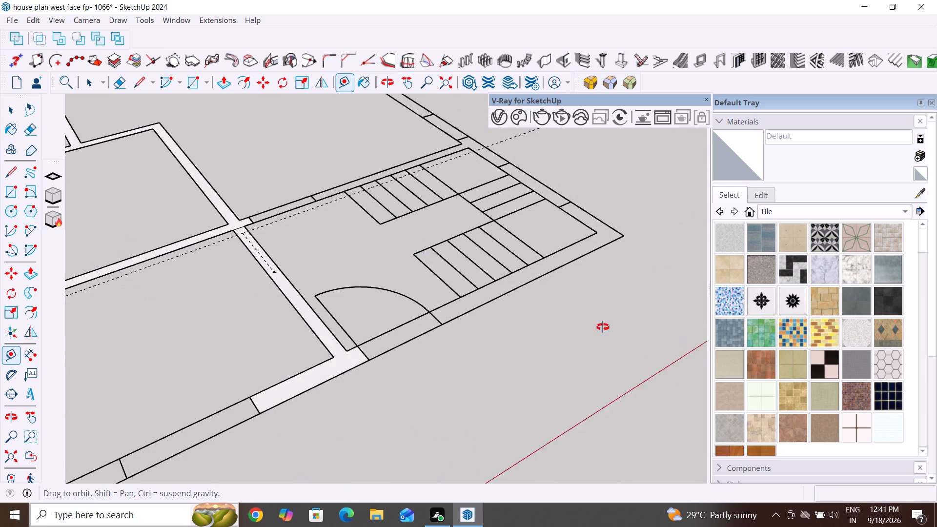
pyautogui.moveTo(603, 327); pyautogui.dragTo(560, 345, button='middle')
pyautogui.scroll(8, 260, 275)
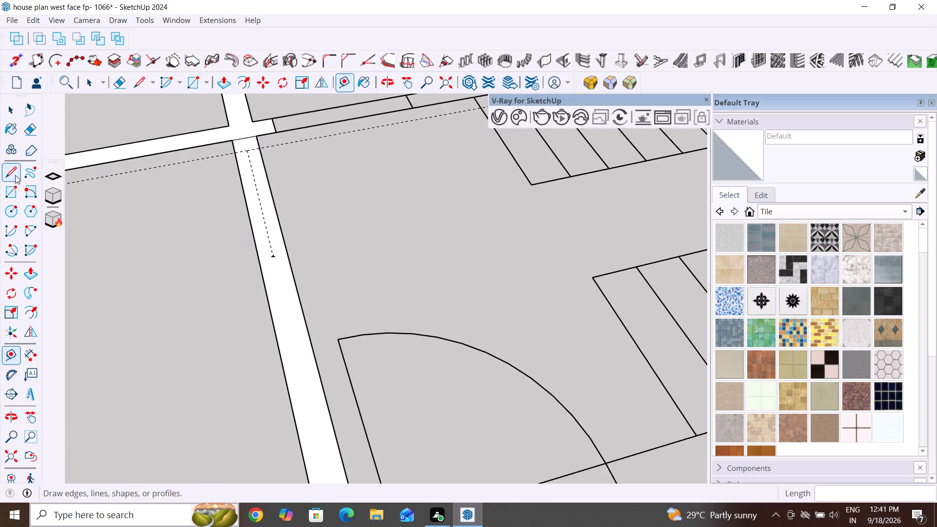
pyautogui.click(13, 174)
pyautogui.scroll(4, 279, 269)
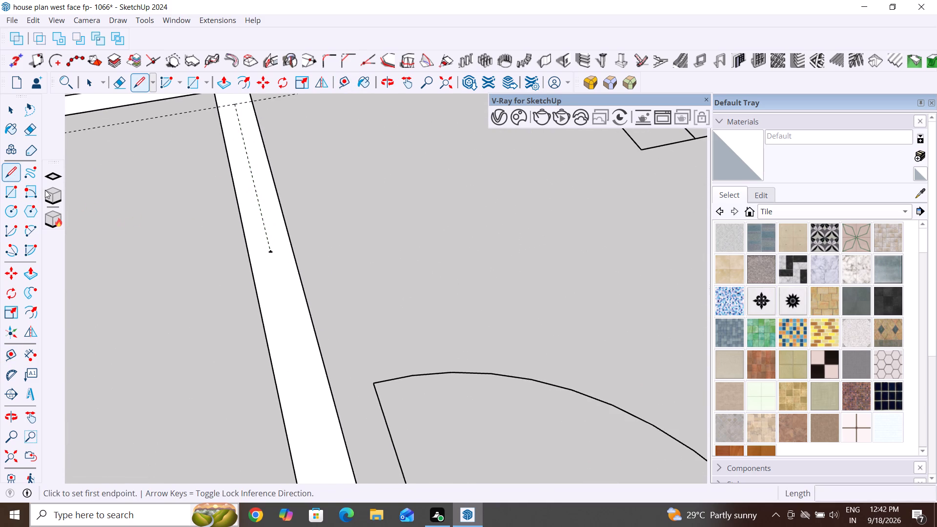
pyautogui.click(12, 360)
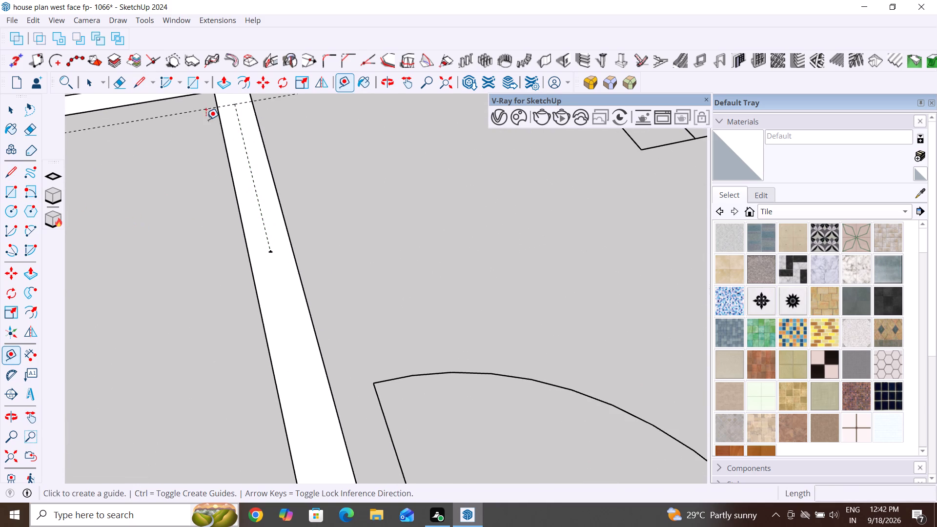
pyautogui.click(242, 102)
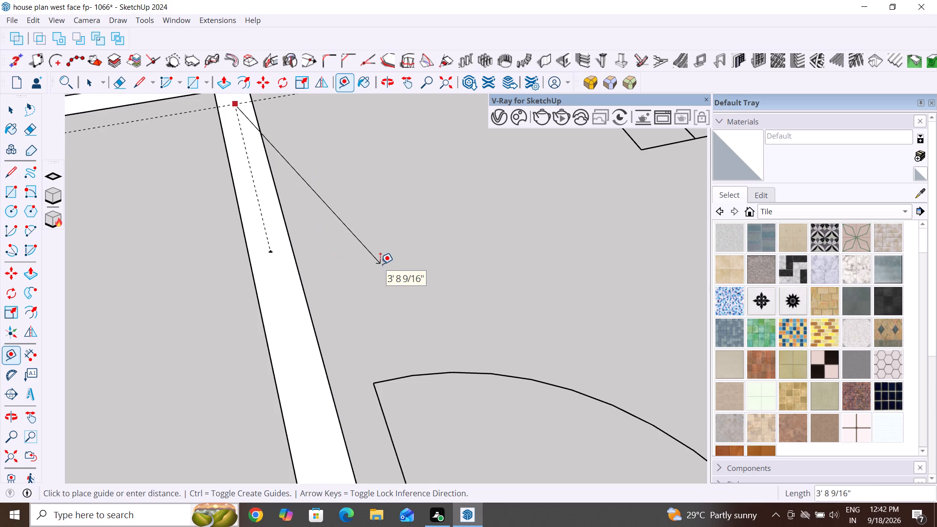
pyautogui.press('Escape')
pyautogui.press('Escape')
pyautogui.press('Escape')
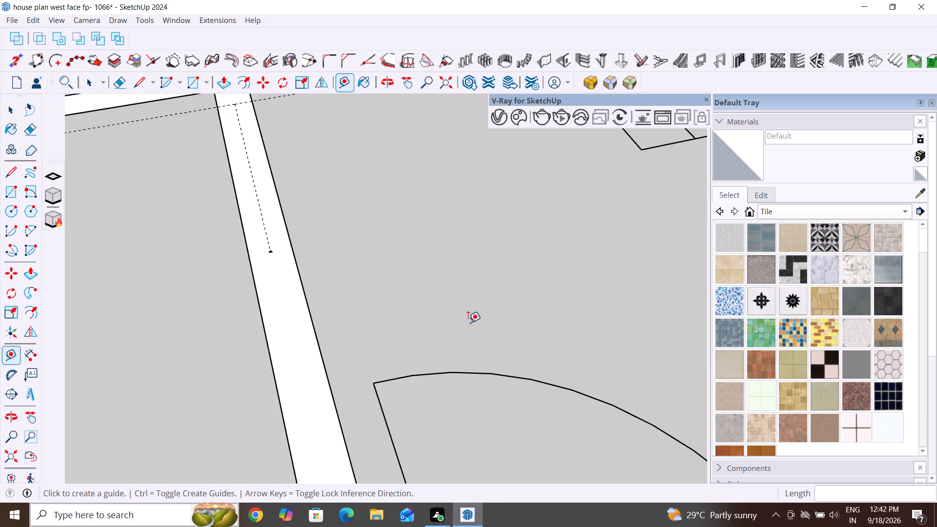
# Place a parallel guide 3' from the 5" guide, passing through the end of the marked door width.
pyautogui.scroll(-5, 469, 342)
pyautogui.moveTo(490, 365); pyautogui.dragTo(424, 332, button='middle')
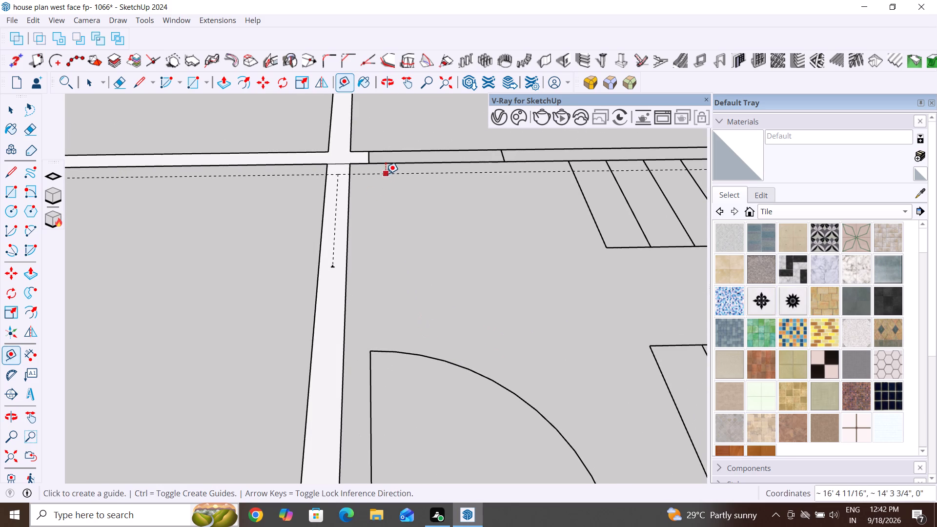
pyautogui.click(386, 174)
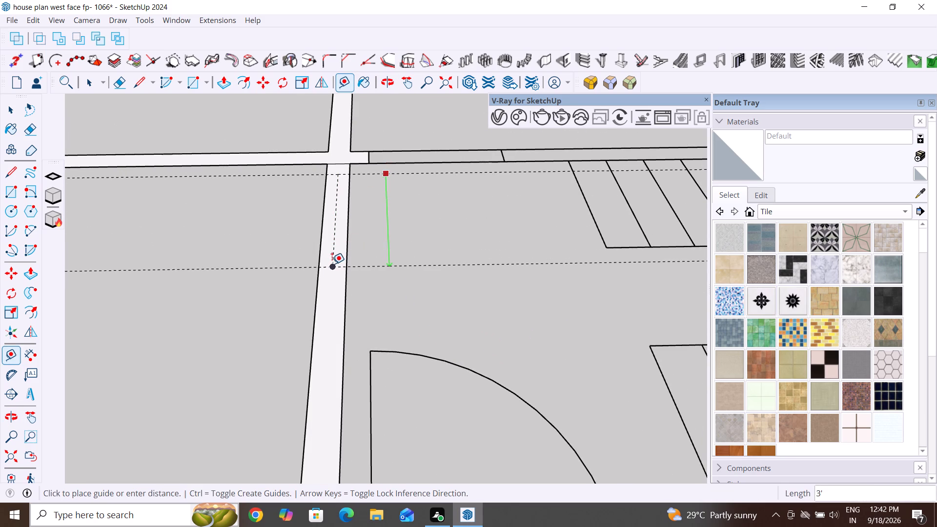
pyautogui.click(332, 264)
# Draw two 6" jamb lines across the wall between the front room and staircase area, along the two parallel guides.
pyautogui.scroll(-4, 354, 300)
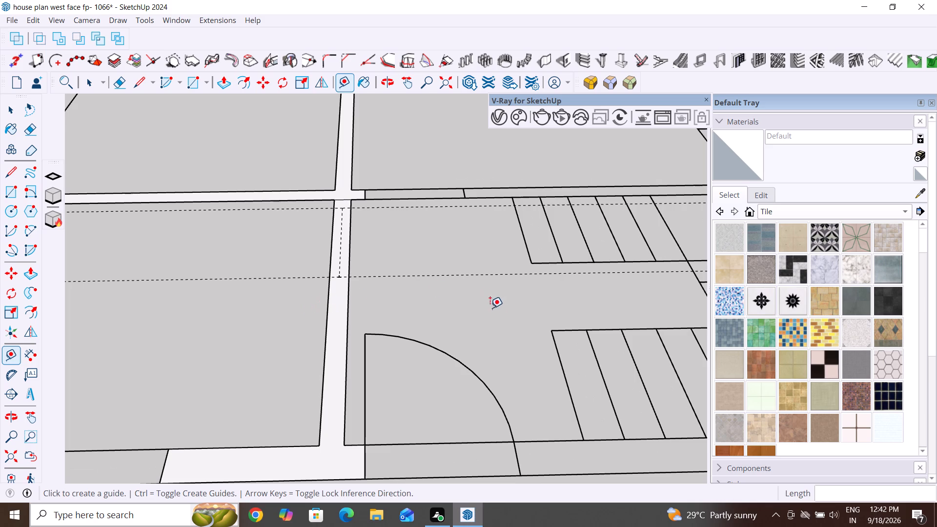
pyautogui.moveTo(481, 320); pyautogui.dragTo(313, 335, button='middle')
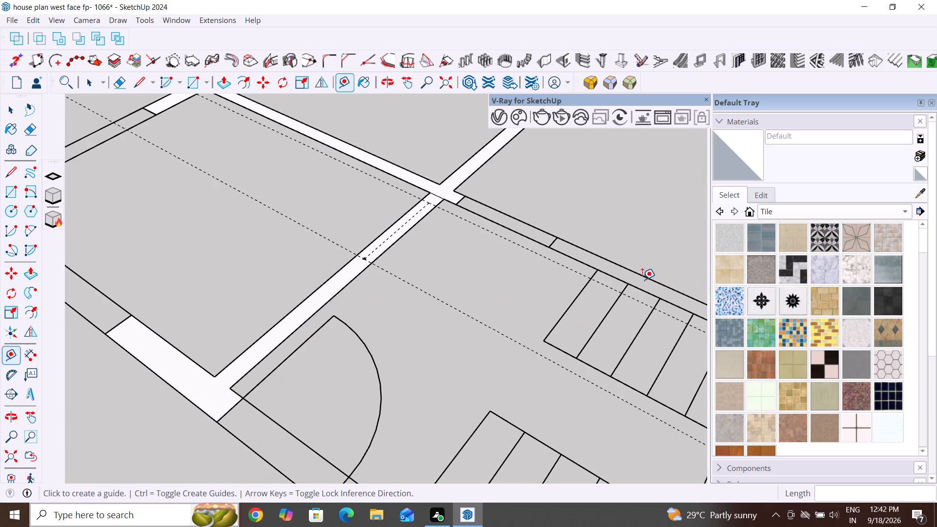
pyautogui.click(14, 173)
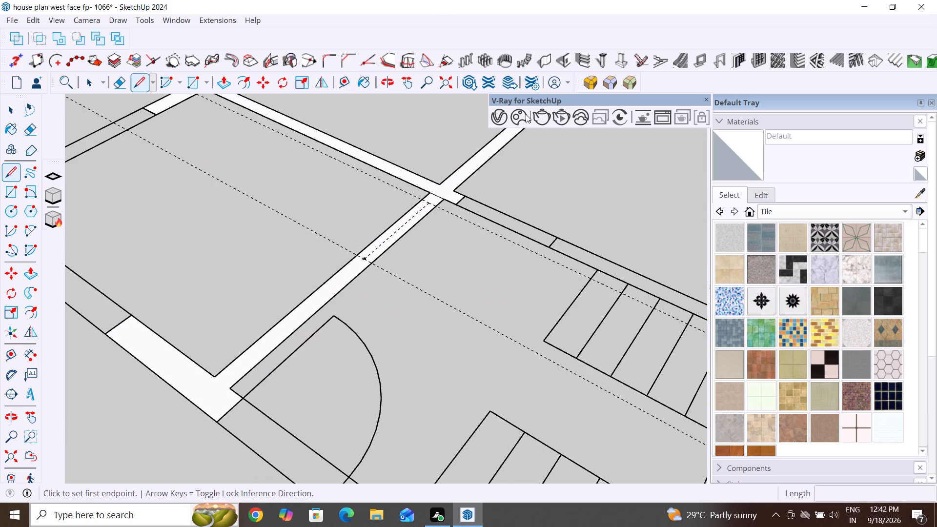
pyautogui.scroll(5, 441, 179)
pyautogui.scroll(5, 424, 217)
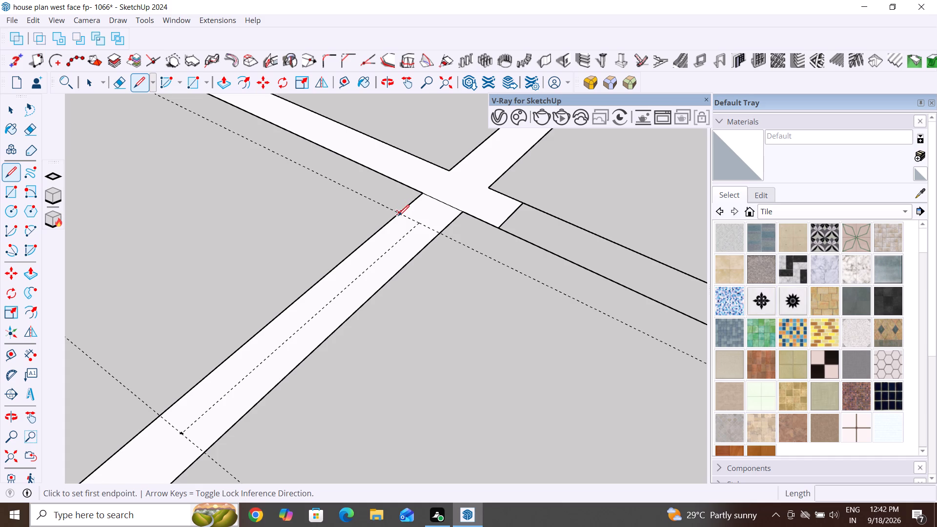
pyautogui.click(398, 216)
pyautogui.click(439, 233)
pyautogui.click(159, 417)
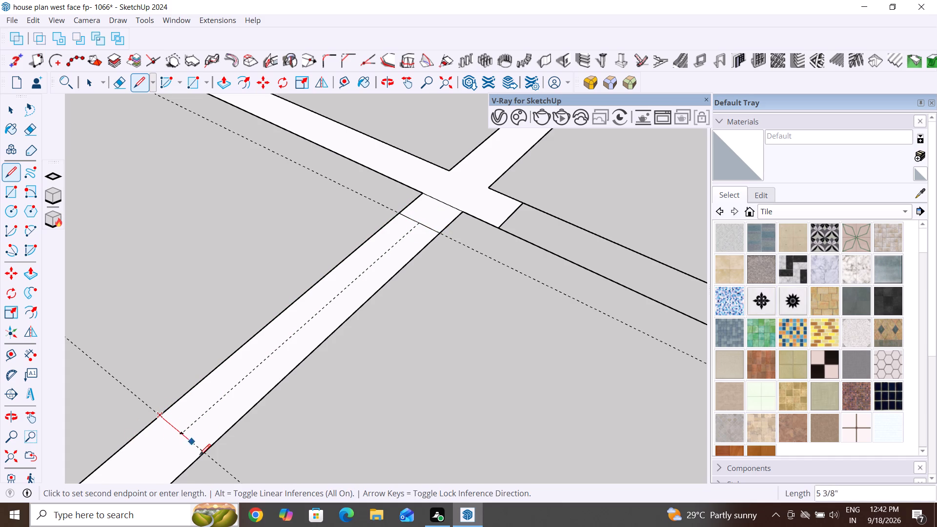
pyautogui.click(202, 456)
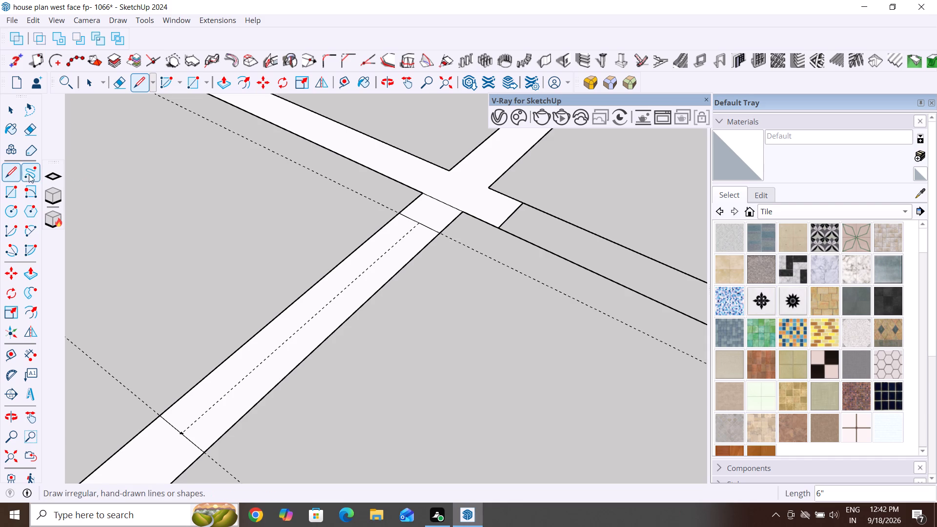
pyautogui.click(15, 169)
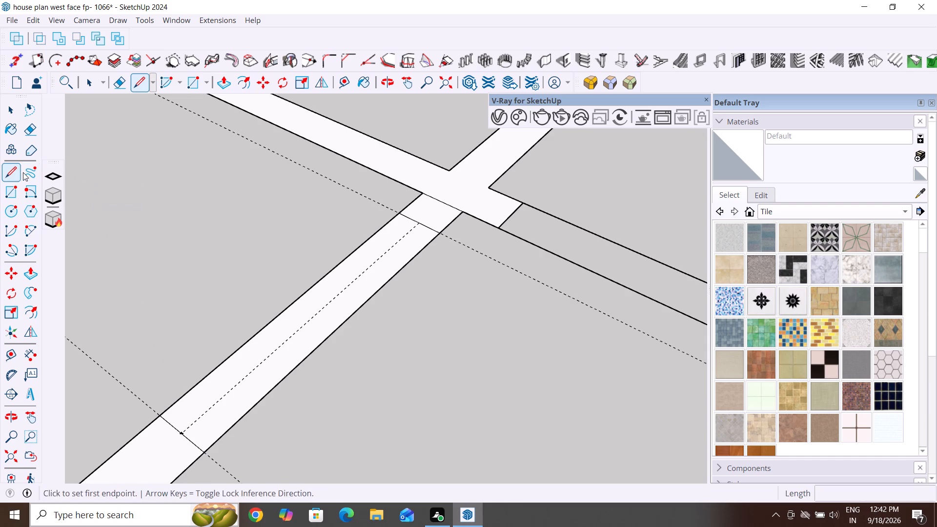
pyautogui.scroll(-10, 373, 310)
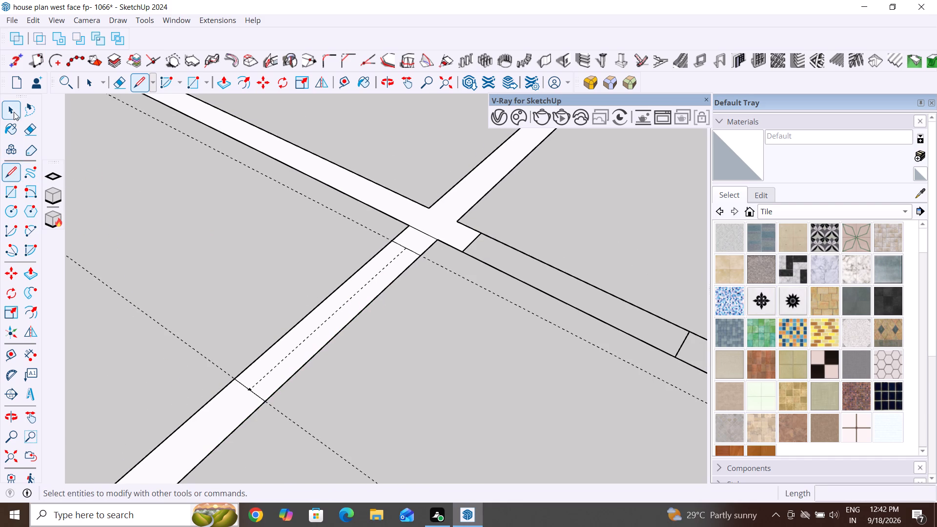
pyautogui.click(14, 112)
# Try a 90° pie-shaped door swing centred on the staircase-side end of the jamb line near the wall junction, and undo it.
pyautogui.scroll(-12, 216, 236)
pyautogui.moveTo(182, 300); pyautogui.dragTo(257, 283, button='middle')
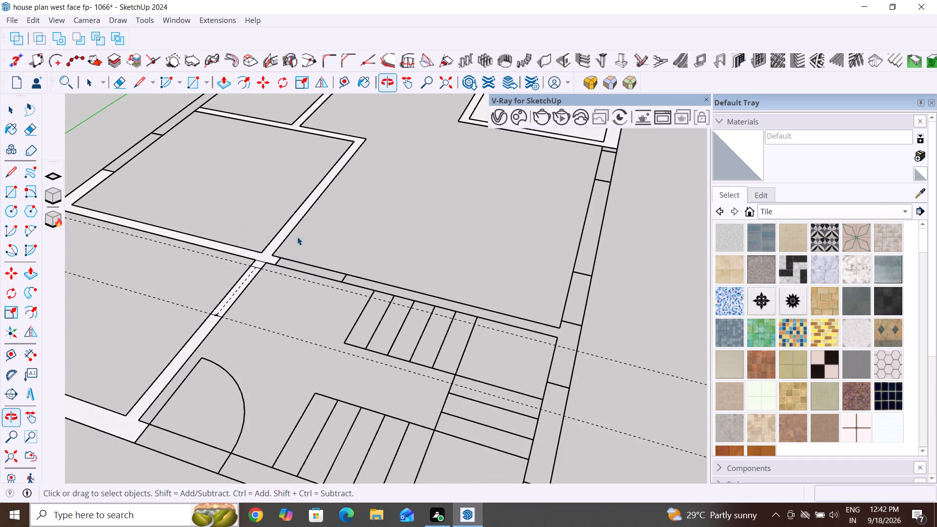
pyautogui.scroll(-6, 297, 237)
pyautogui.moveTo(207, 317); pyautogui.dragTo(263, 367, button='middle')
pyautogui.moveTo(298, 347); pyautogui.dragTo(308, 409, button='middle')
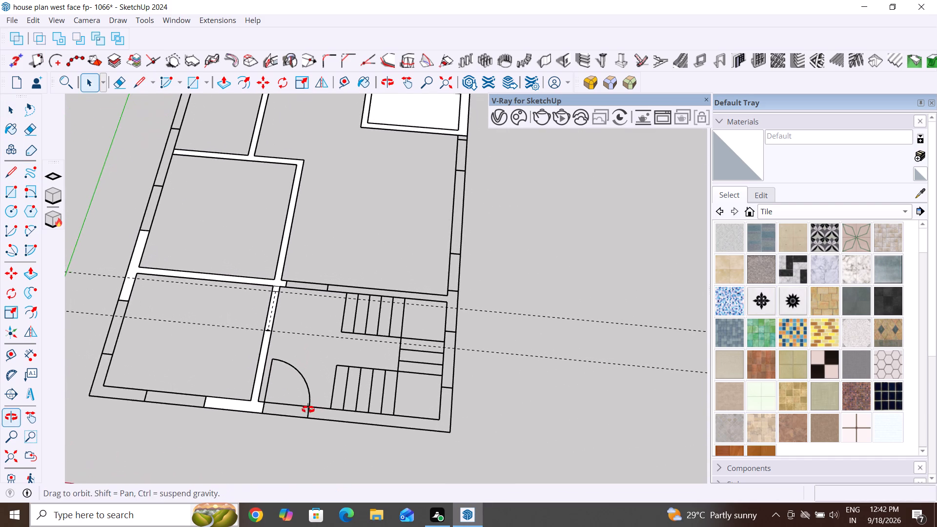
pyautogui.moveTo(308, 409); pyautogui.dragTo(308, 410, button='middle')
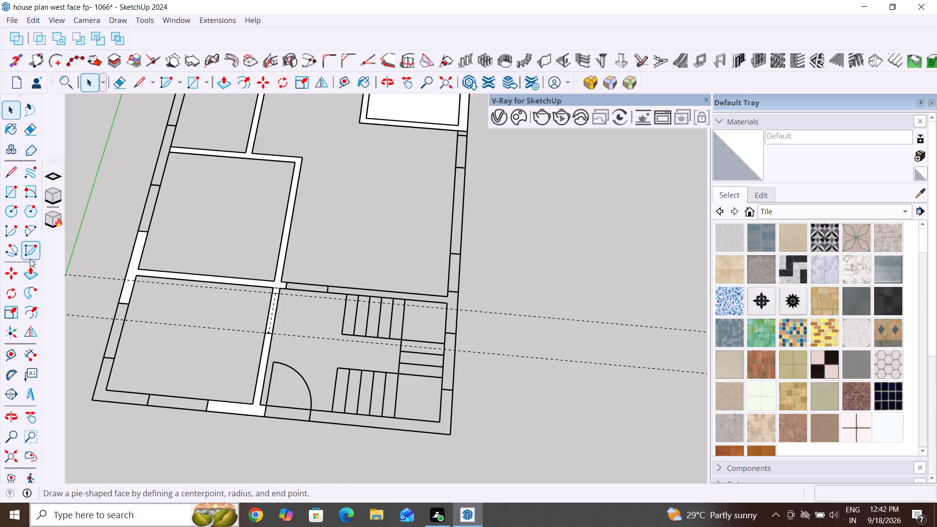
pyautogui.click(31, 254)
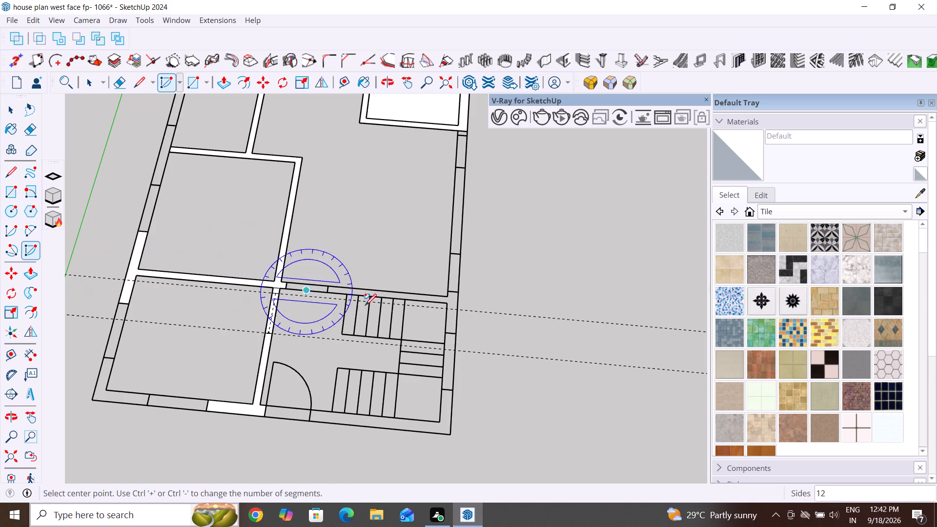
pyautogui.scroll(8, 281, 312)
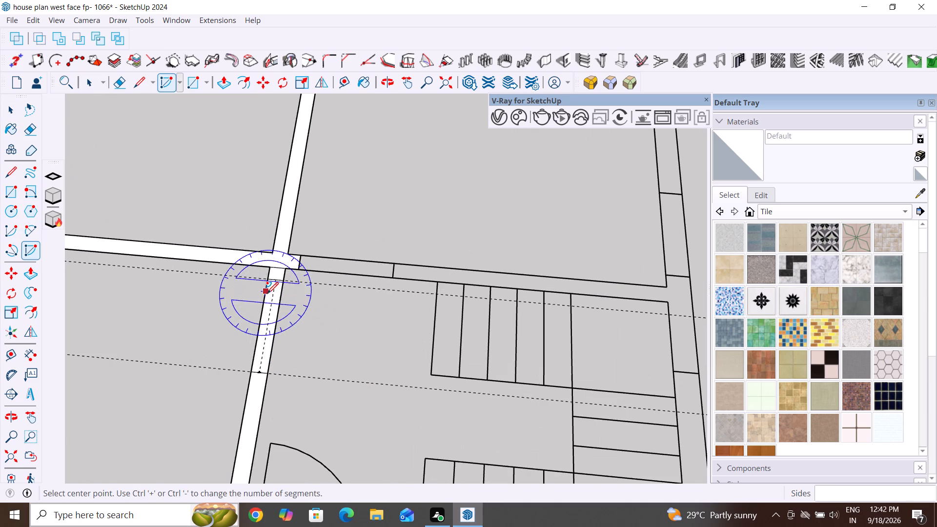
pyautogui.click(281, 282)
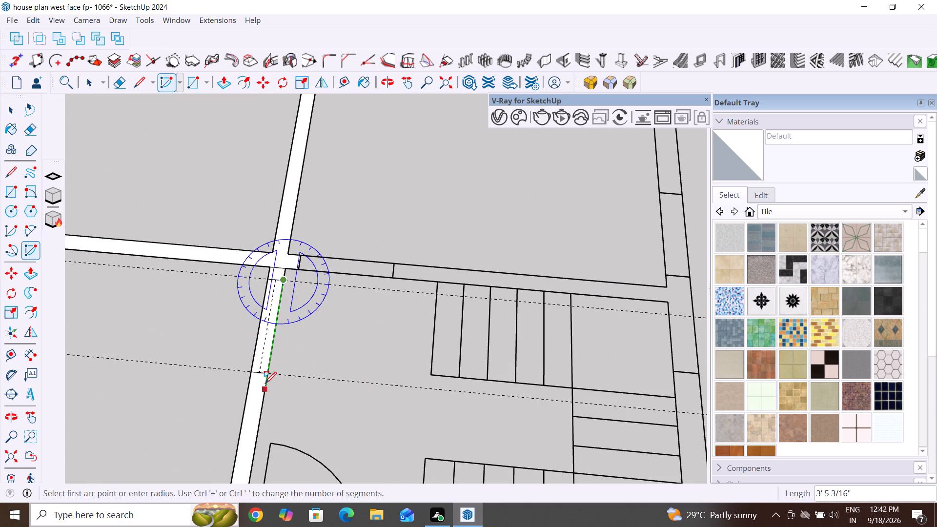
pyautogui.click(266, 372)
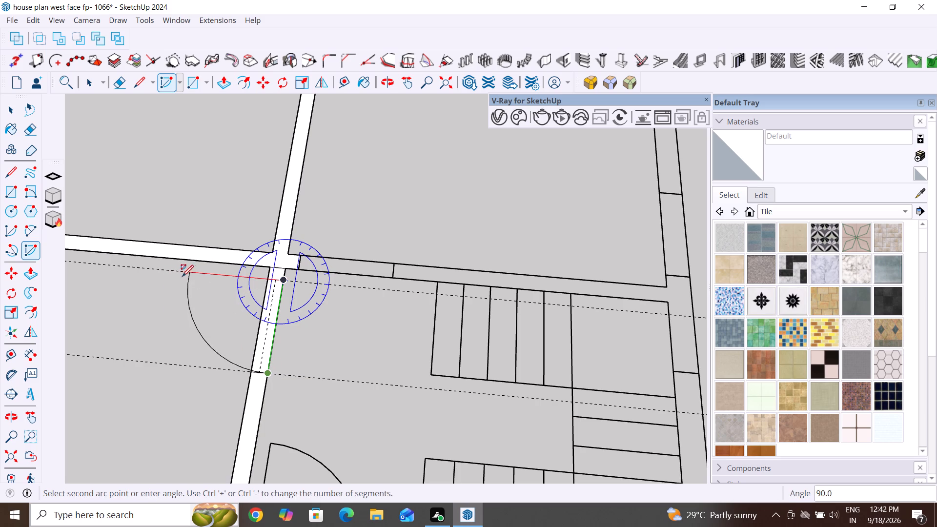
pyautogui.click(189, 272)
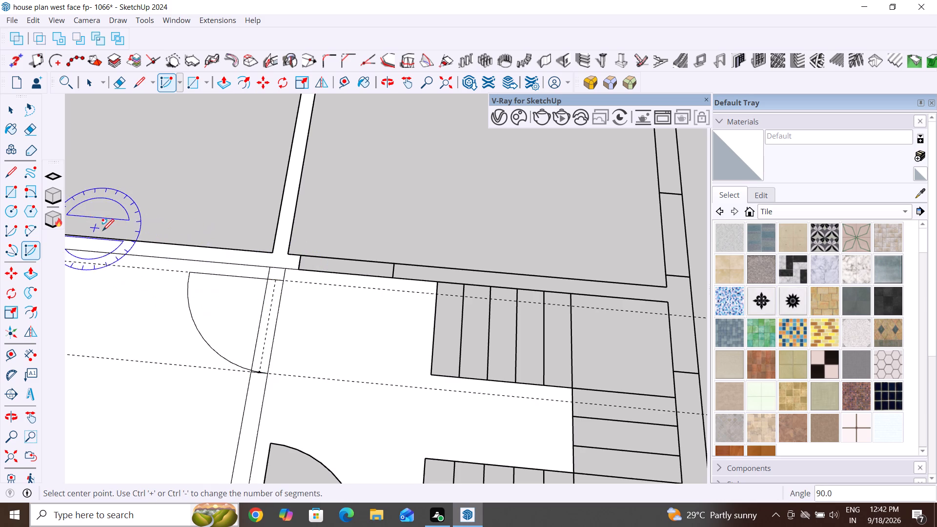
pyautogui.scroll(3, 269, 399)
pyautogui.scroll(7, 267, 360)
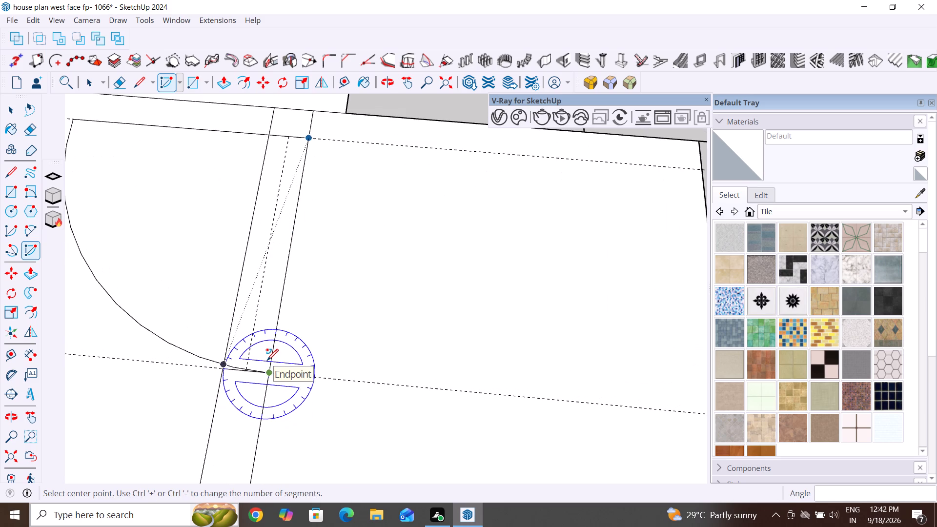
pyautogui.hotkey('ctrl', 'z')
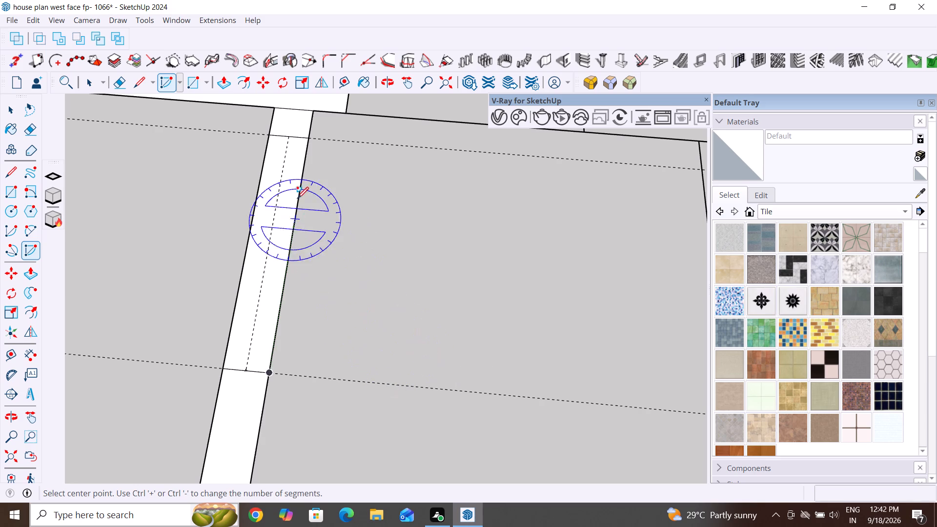
# Draw a 90° pie-shaped door swing into the front room, centred on the room-side end of the junction jamb and spanning the opening.
pyautogui.scroll(-5, 332, 324)
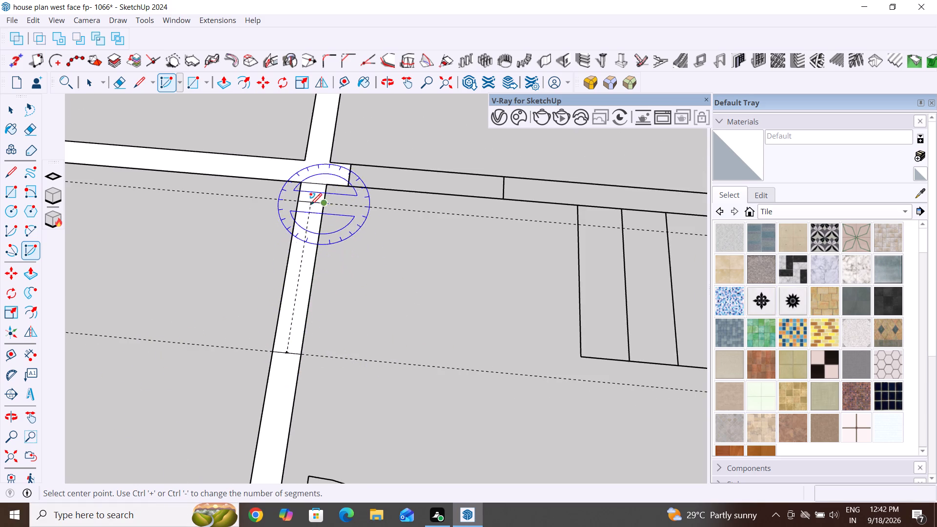
pyautogui.click(299, 203)
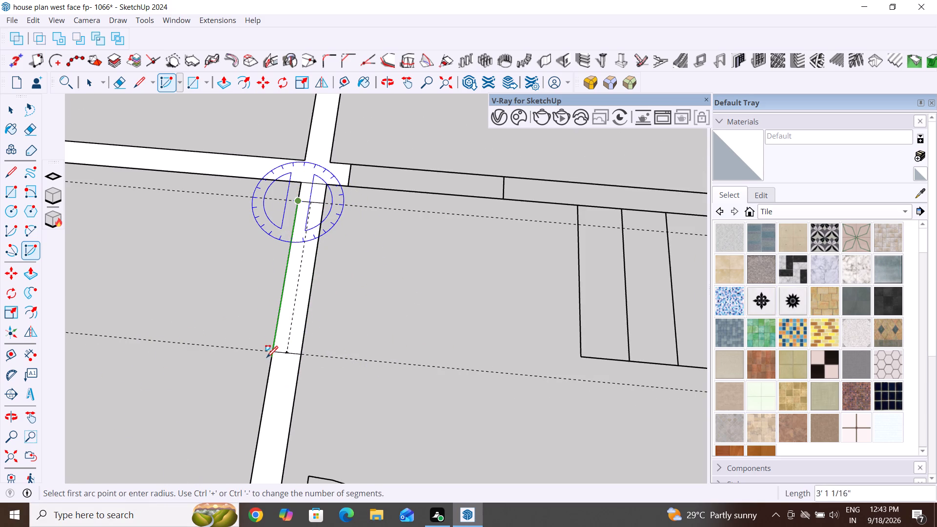
pyautogui.click(272, 351)
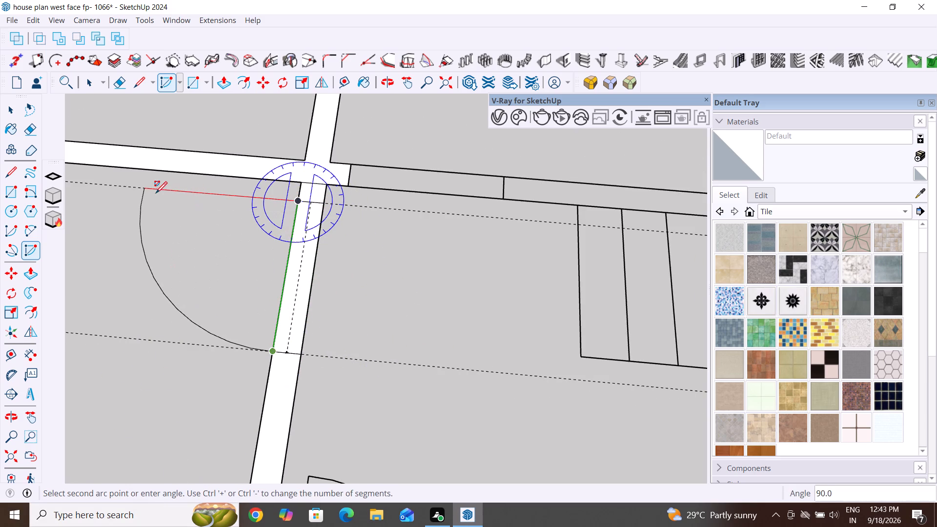
pyautogui.click(146, 187)
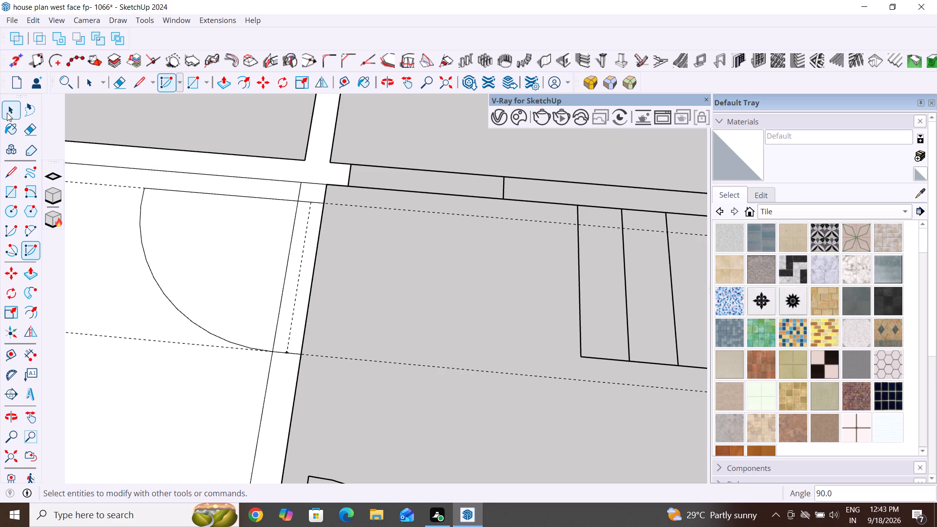
# Delete the front room's floor face and the face inside the new door swing, keeping only the linework.
pyautogui.click(7, 113)
pyautogui.click(7, 113)
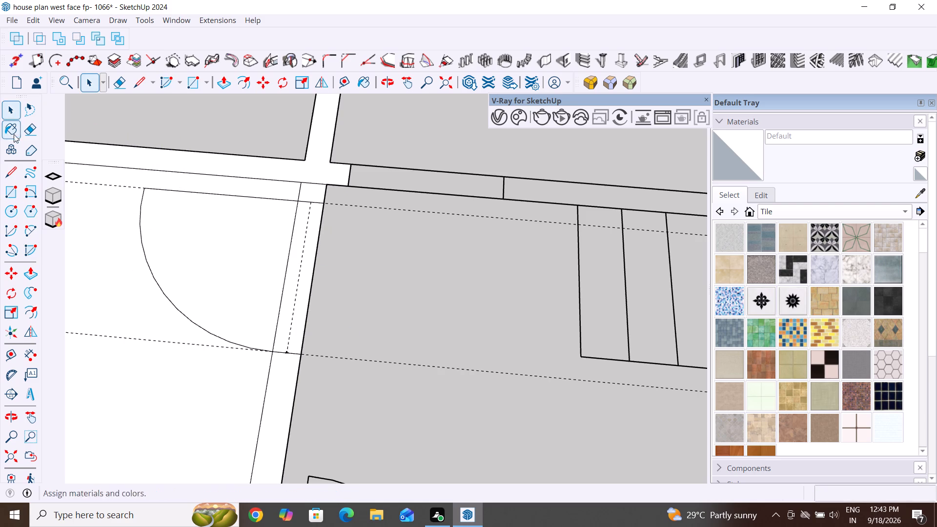
pyautogui.click(9, 107)
pyautogui.click(155, 390)
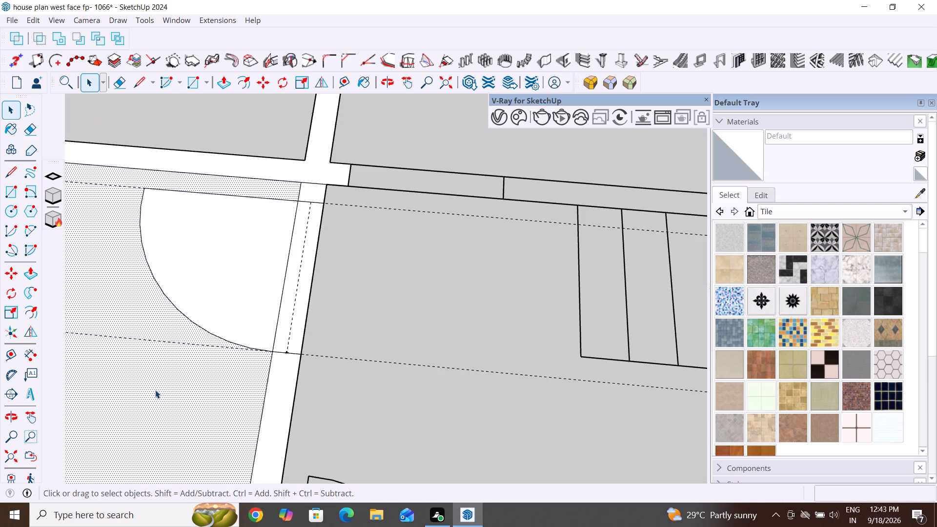
pyautogui.press('Delete')
pyautogui.click(250, 258)
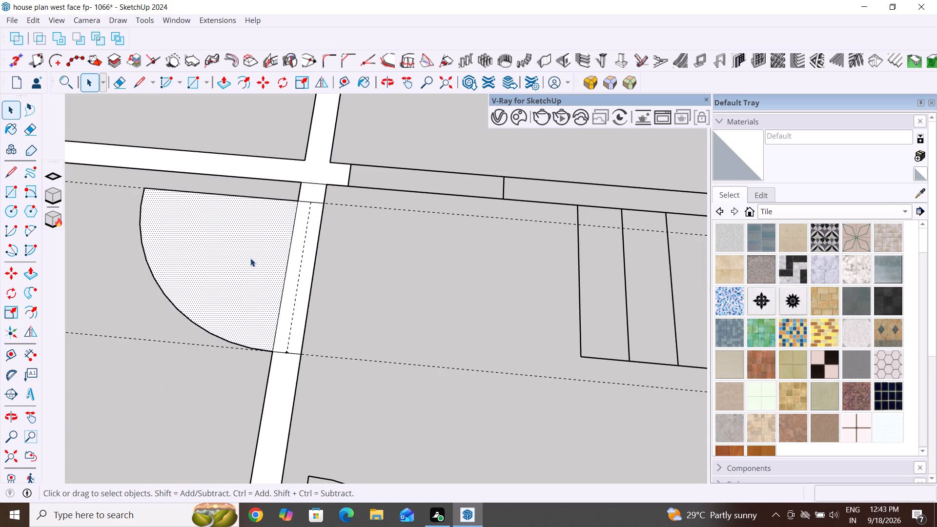
pyautogui.press('Delete')
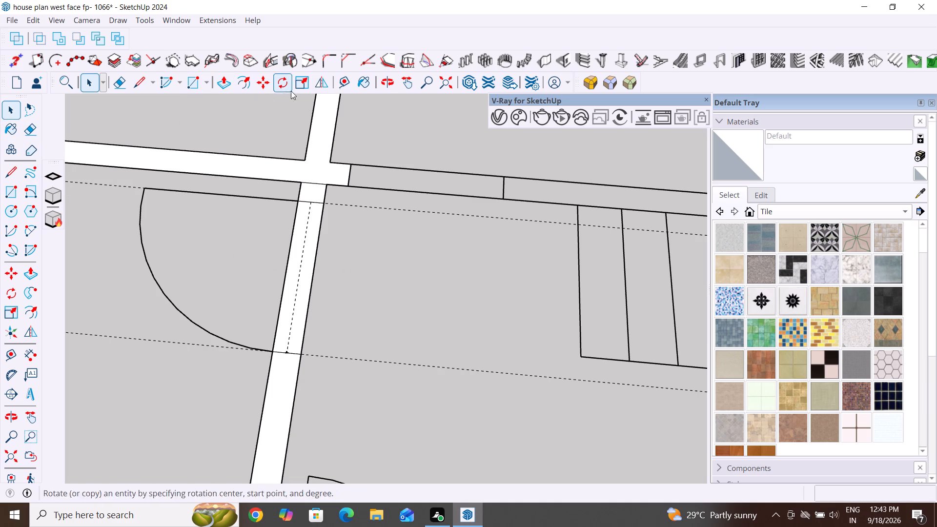
# Erase the guides, the wall lines across the front room's door opening and the leftover line at the wall junction.
pyautogui.click(119, 83)
pyautogui.moveTo(410, 243); pyautogui.dragTo(222, 223)
pyautogui.moveTo(414, 200); pyautogui.dragTo(390, 403)
pyautogui.scroll(-5, 440, 349)
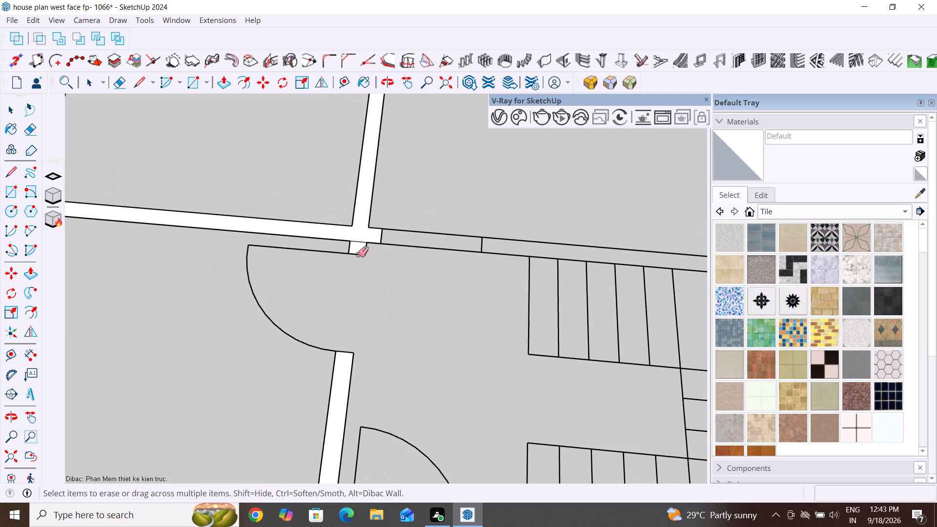
pyautogui.moveTo(356, 245); pyautogui.dragTo(358, 226)
pyautogui.scroll(-2, 403, 370)
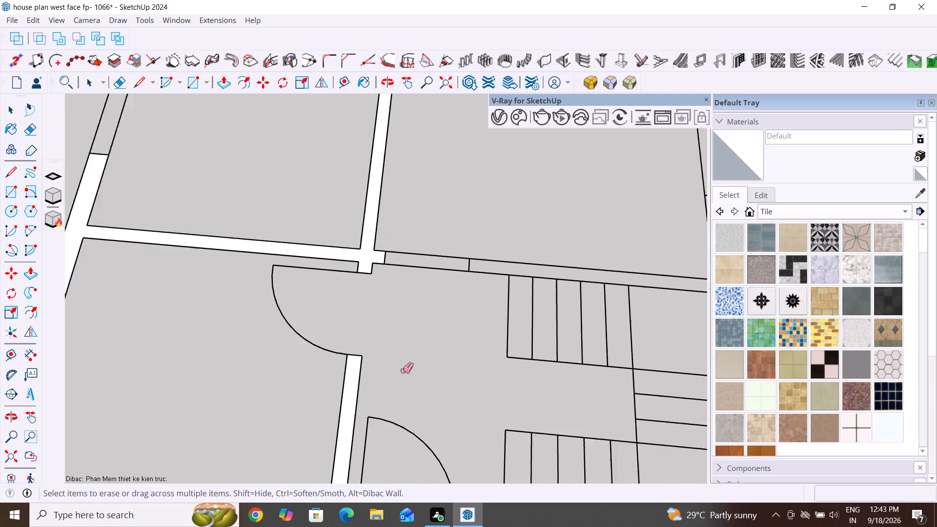
# Erase the wall lines across the entrance door and across the opening between the staircase area and the hall.
pyautogui.scroll(-4, 403, 370)
pyautogui.moveTo(492, 398); pyautogui.dragTo(238, 396, button='middle')
pyautogui.scroll(-5, 304, 394)
pyautogui.moveTo(323, 407); pyautogui.dragTo(430, 383, button='middle')
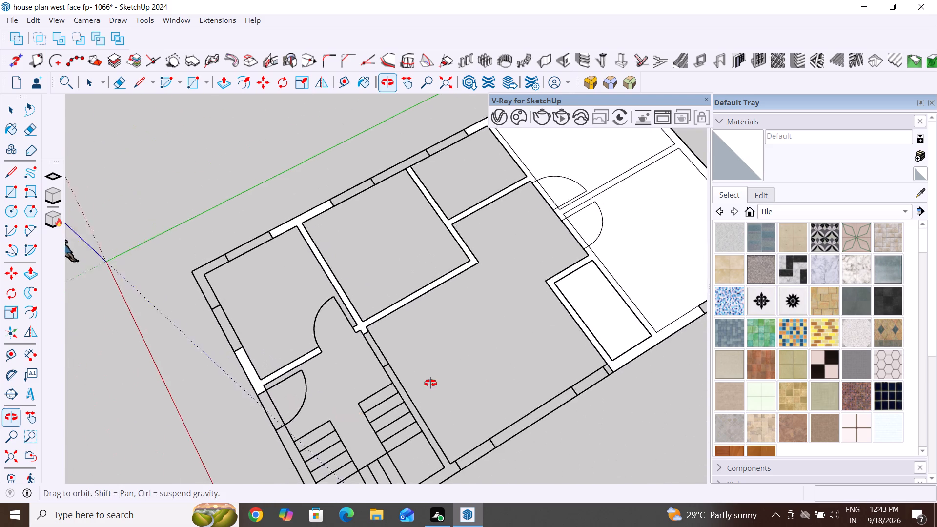
pyautogui.moveTo(430, 383); pyautogui.dragTo(492, 345, button='middle')
pyautogui.moveTo(386, 368); pyautogui.dragTo(476, 378, button='middle')
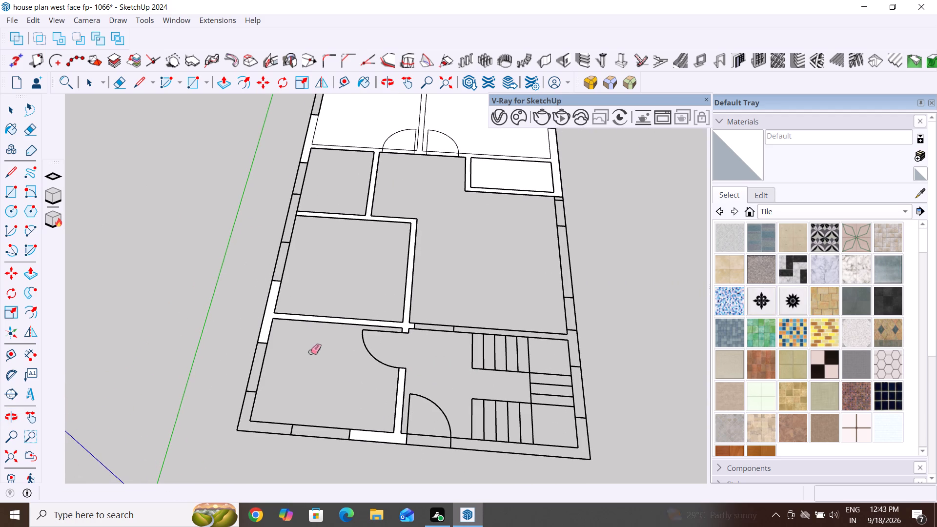
pyautogui.moveTo(426, 409); pyautogui.dragTo(444, 461)
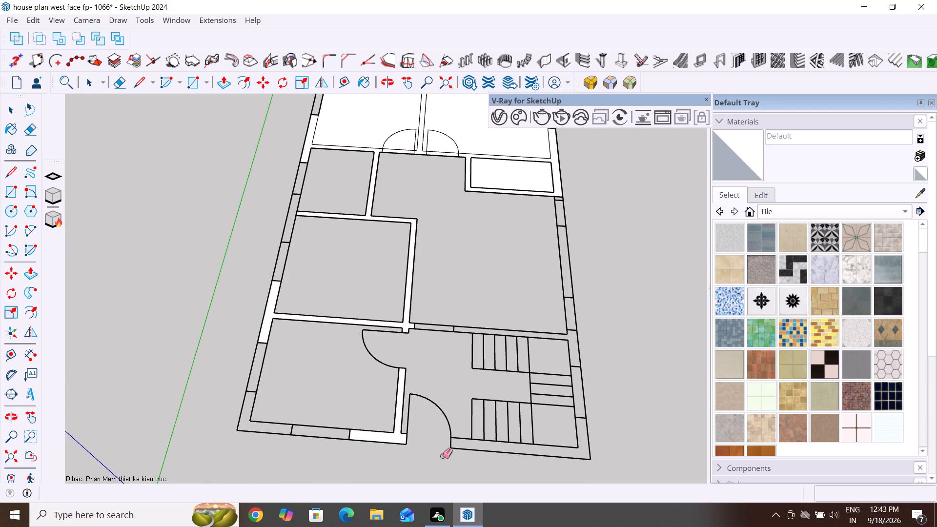
pyautogui.moveTo(425, 348); pyautogui.dragTo(441, 306)
# Erase the wall lines across the door openings of the two adjoining rear rooms.
pyautogui.moveTo(442, 140); pyautogui.dragTo(441, 179)
pyautogui.moveTo(402, 155); pyautogui.dragTo(401, 144)
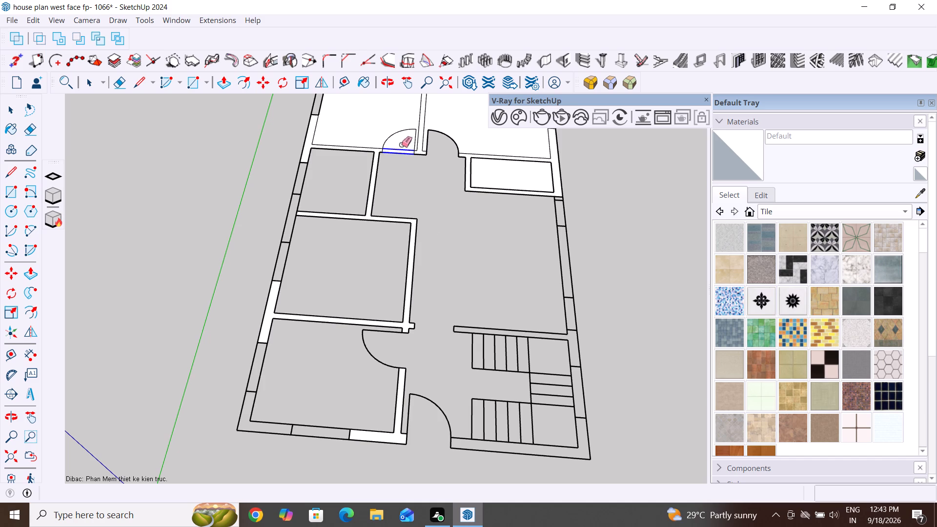
pyautogui.moveTo(401, 144); pyautogui.dragTo(401, 144)
pyautogui.scroll(-3, 425, 242)
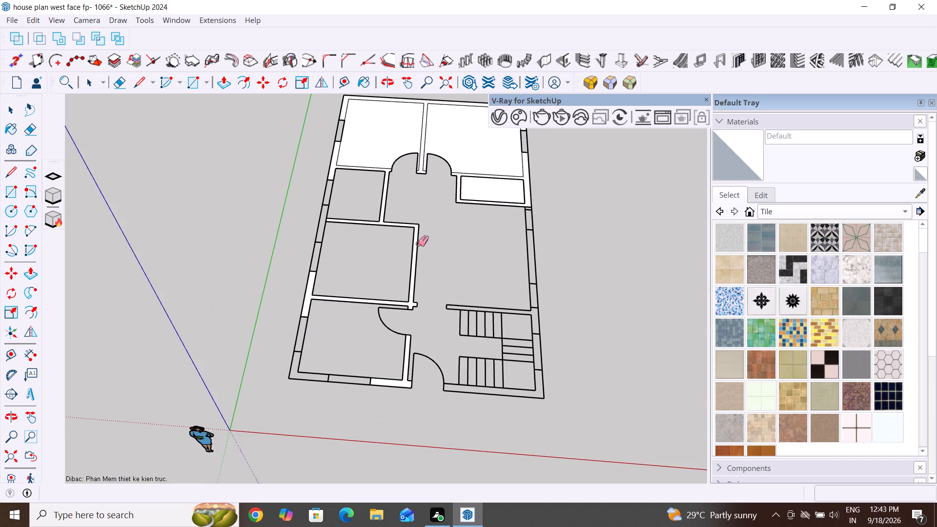
pyautogui.moveTo(419, 255); pyautogui.dragTo(436, 265, button='middle')
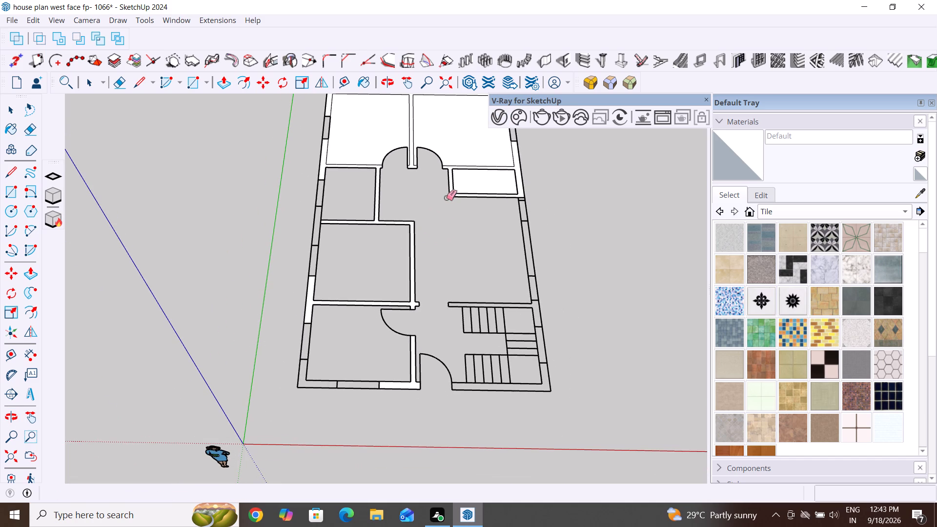
pyautogui.press('Escape')
pyautogui.press('Escape')
pyautogui.press('Escape')
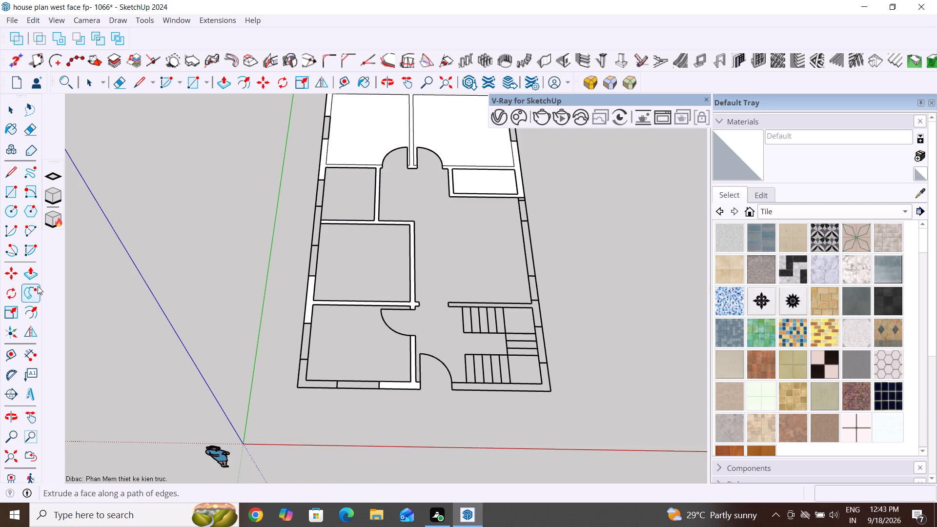
# Delete the floor faces of the two rear rooms and the small rectangular room beside the hall.
pyautogui.click(15, 111)
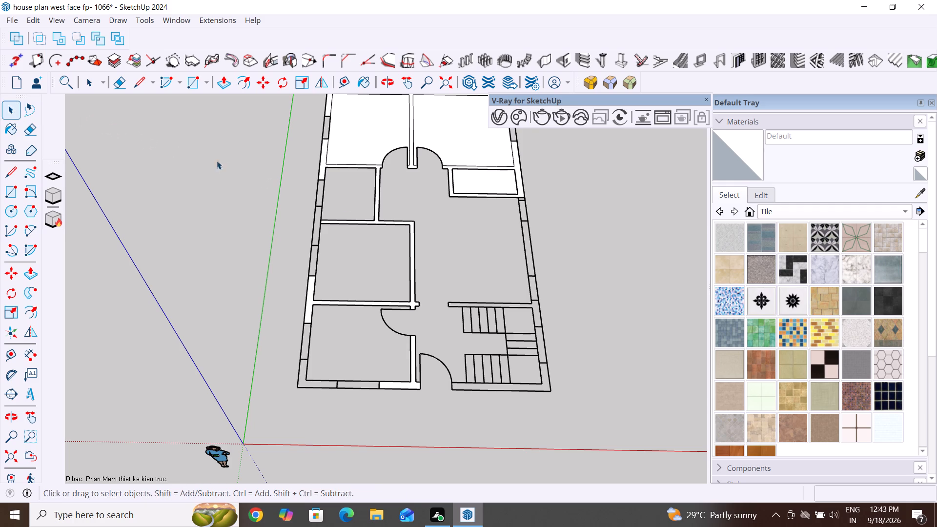
pyautogui.scroll(-5, 287, 314)
pyautogui.click(331, 191)
pyautogui.press('Delete')
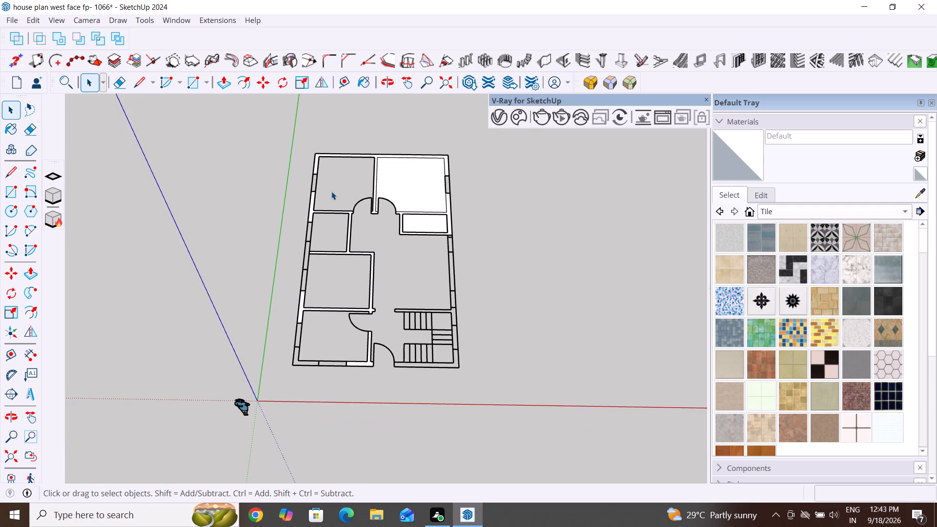
pyautogui.click(405, 176)
pyautogui.press('Delete')
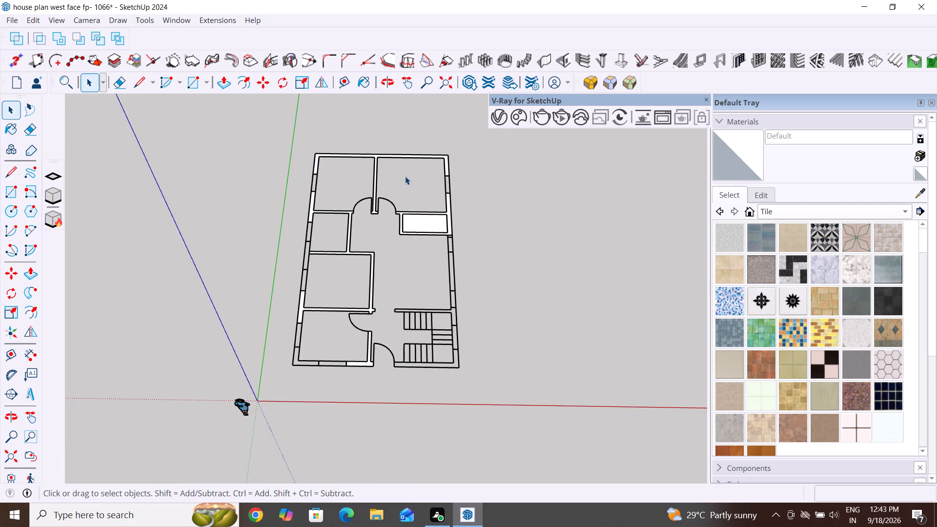
pyautogui.click(431, 225)
pyautogui.press('Delete')
# Delete the wall face covering the rear outer wall and the partition between the two rear rooms.
pyautogui.scroll(2, 440, 149)
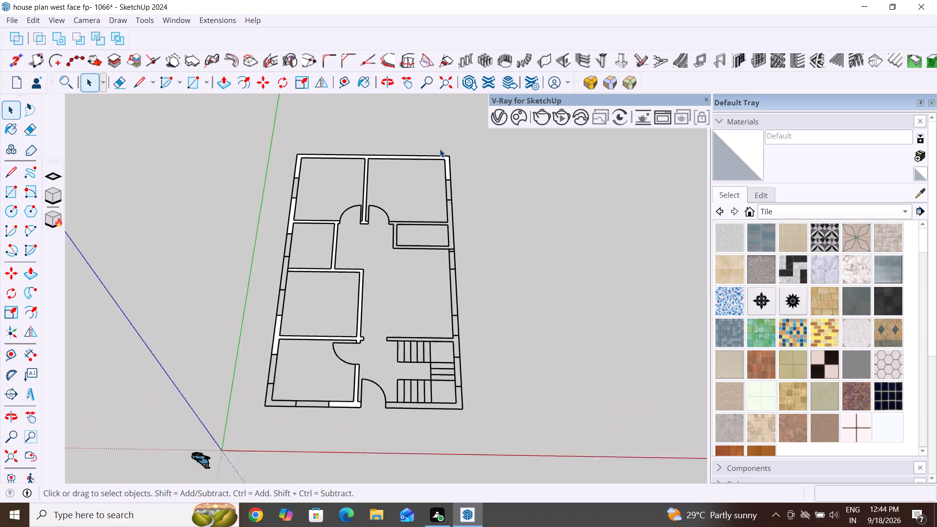
pyautogui.scroll(6, 440, 149)
pyautogui.click(448, 161)
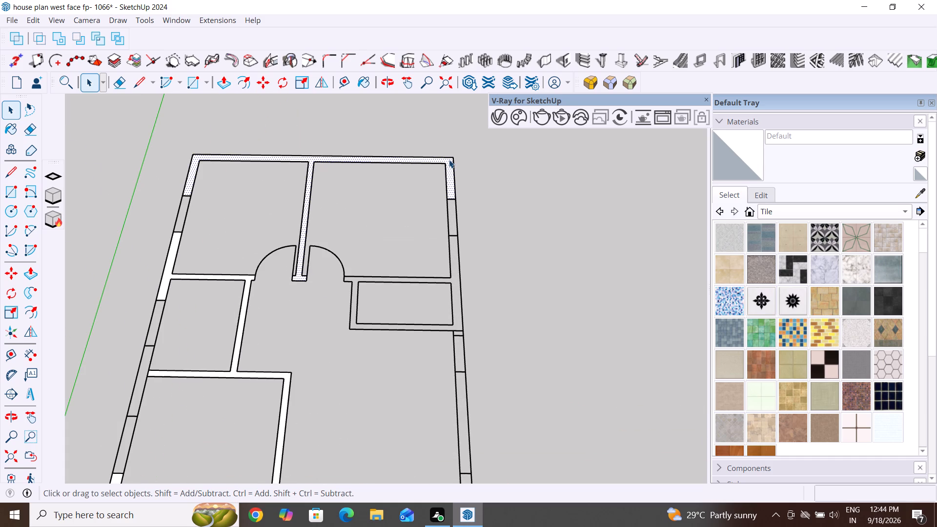
pyautogui.press('Delete')
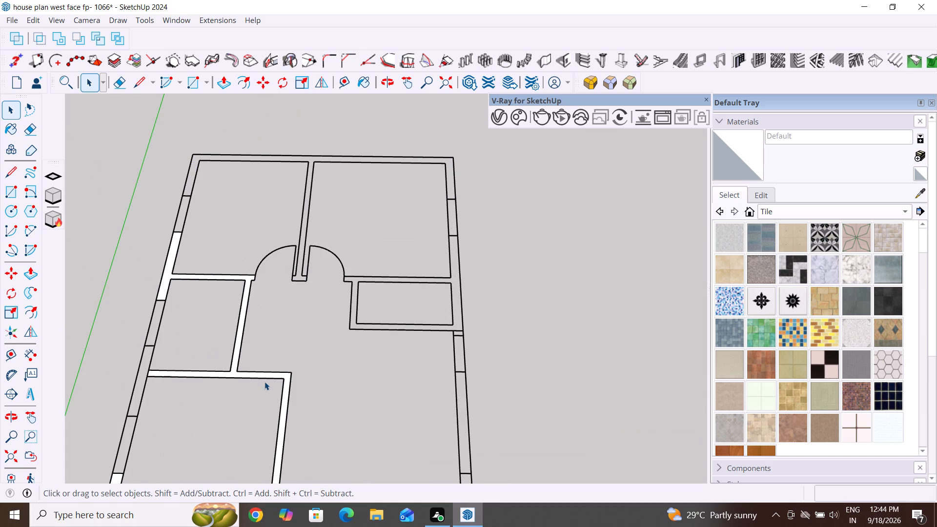
# Delete the wall face covering the side outer wall and the partitions around the two middle rooms.
pyautogui.click(249, 375)
pyautogui.press('Delete')
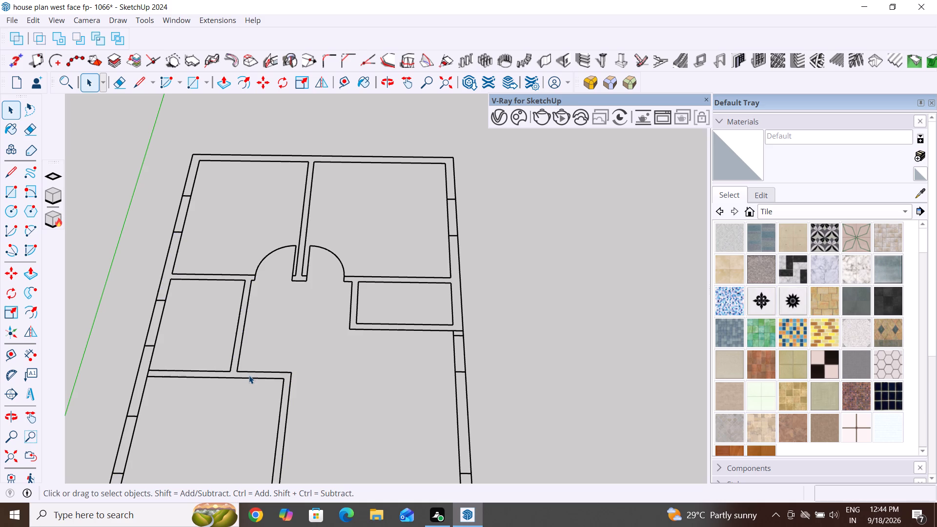
# Delete the wall face between the front window and the entrance, including the front room's hall-side partition.
pyautogui.scroll(-8, 293, 364)
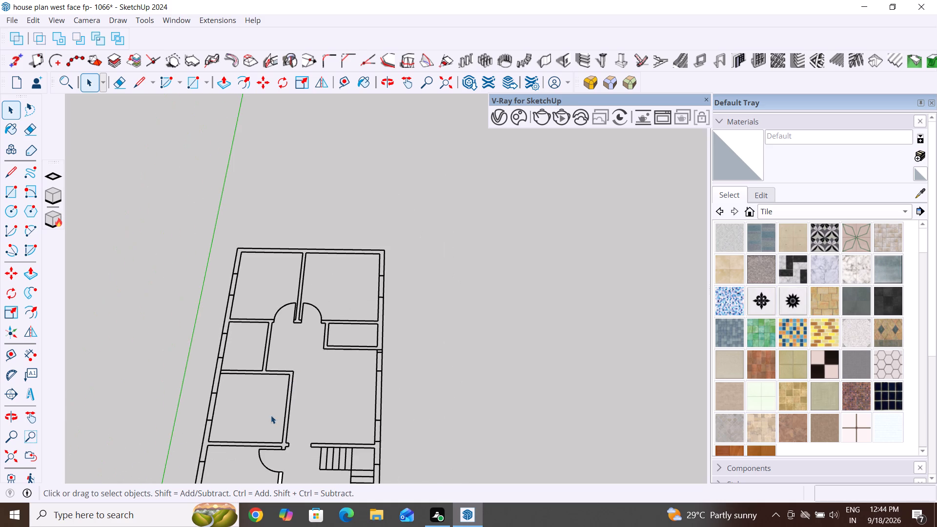
pyautogui.moveTo(271, 415); pyautogui.dragTo(257, 447, button='middle')
pyautogui.scroll(1, 247, 474)
pyautogui.scroll(-10, 435, 295)
pyautogui.moveTo(369, 394); pyautogui.dragTo(365, 421, button='middle')
pyautogui.scroll(5, 373, 386)
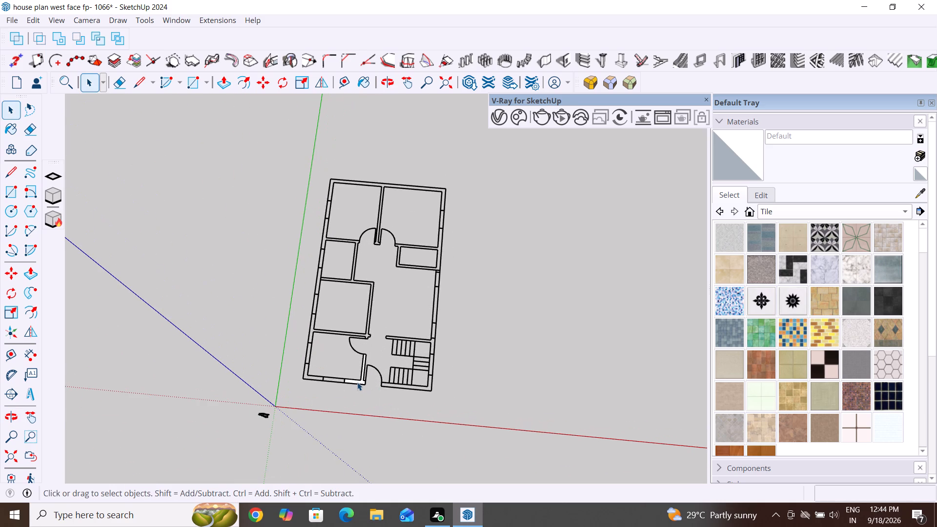
pyautogui.click(356, 382)
pyautogui.click(356, 387)
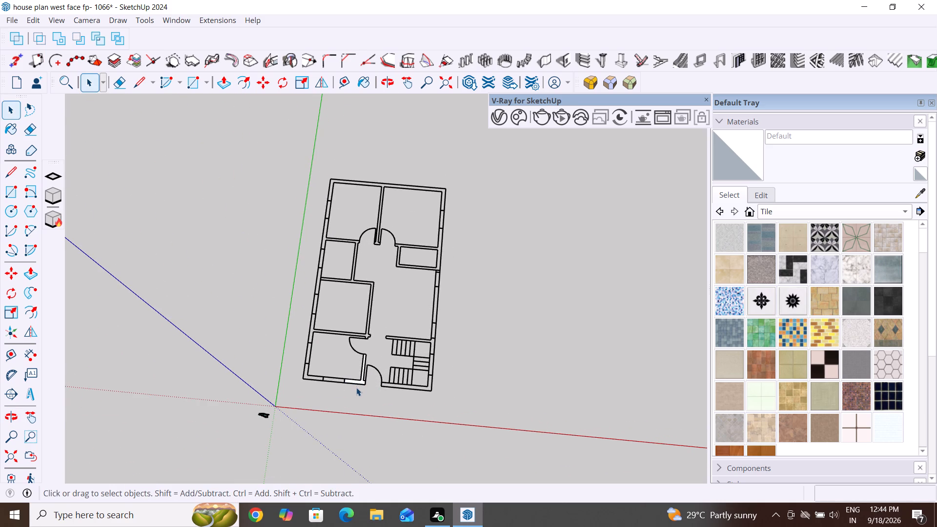
pyautogui.scroll(7, 357, 385)
pyautogui.click(361, 377)
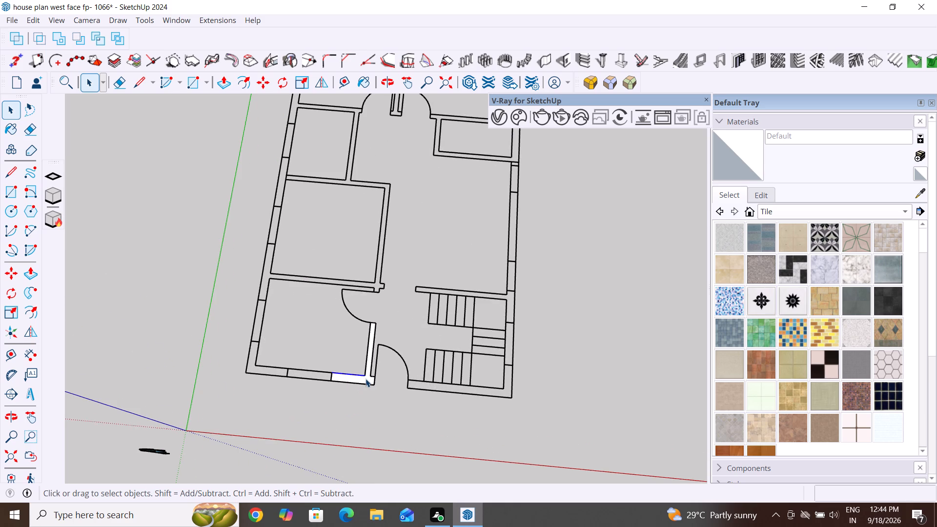
pyautogui.click(366, 379)
pyautogui.press('Delete')
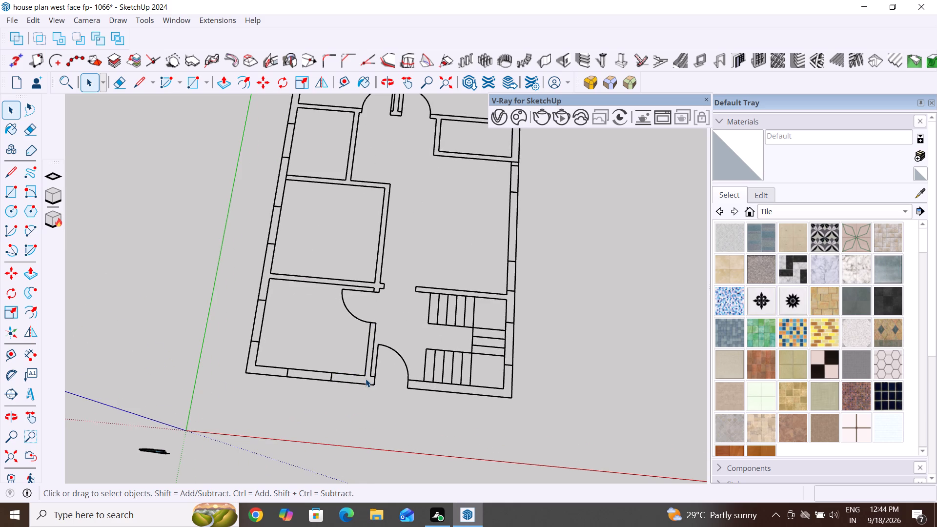
# Place one guide 5" inside the larger middle room's hall-side wall and another 5" into the hall from the smaller room's partition.
pyautogui.scroll(-3, 366, 379)
pyautogui.moveTo(635, 342); pyautogui.dragTo(440, 384, button='middle')
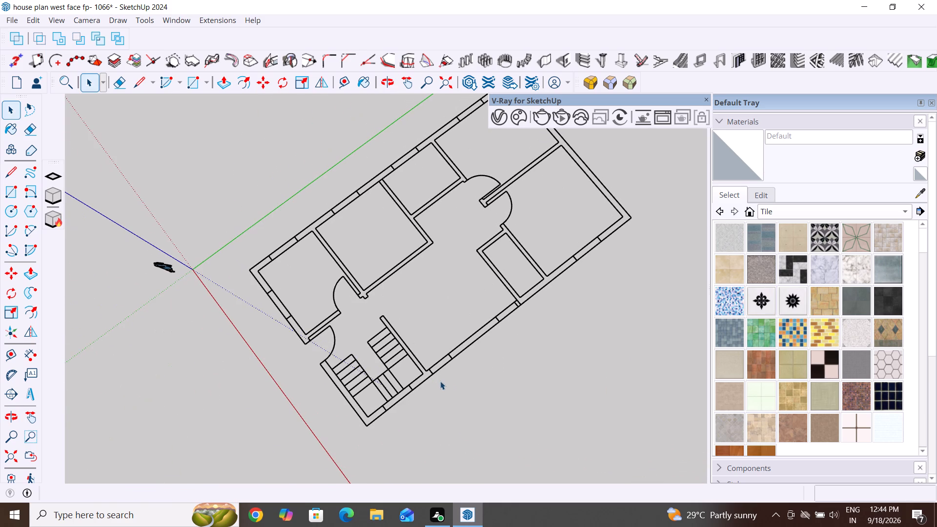
pyautogui.moveTo(343, 372); pyautogui.dragTo(488, 303, button='middle')
pyautogui.scroll(5, 327, 234)
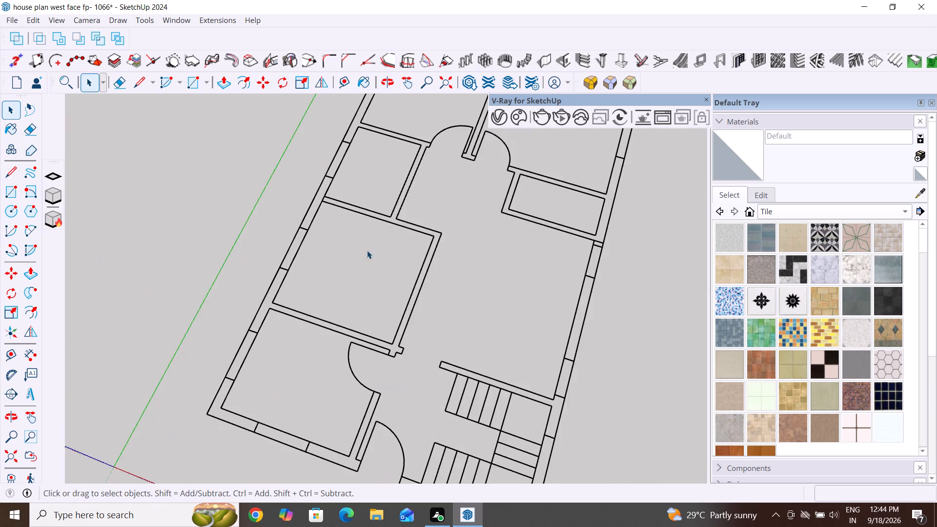
pyautogui.moveTo(390, 264); pyautogui.dragTo(446, 250, button='middle')
pyautogui.scroll(4, 445, 207)
pyautogui.moveTo(399, 262); pyautogui.dragTo(469, 229, button='middle')
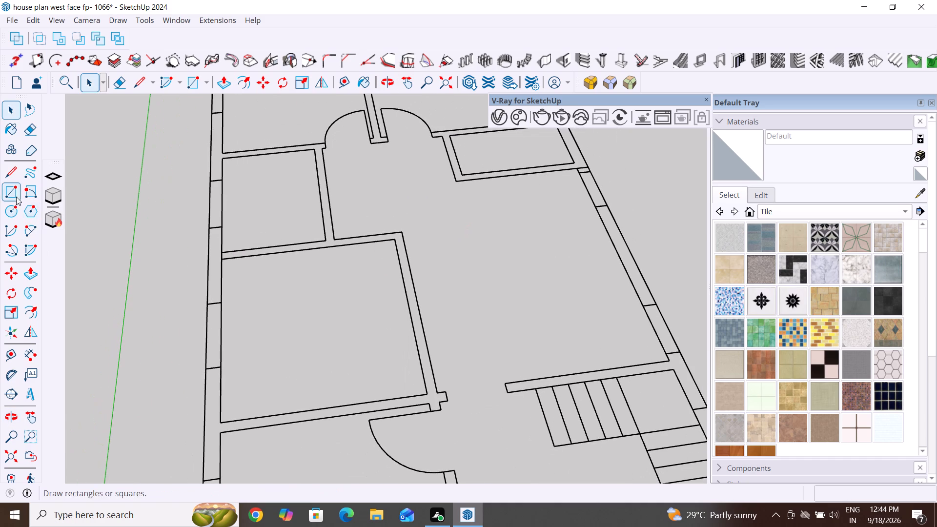
pyautogui.click(10, 354)
pyautogui.click(368, 245)
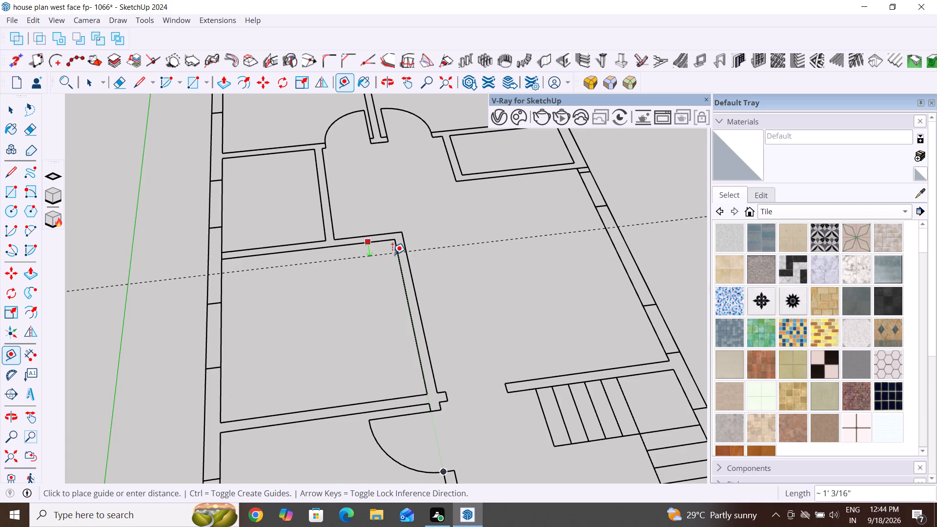
pyautogui.press('Escape')
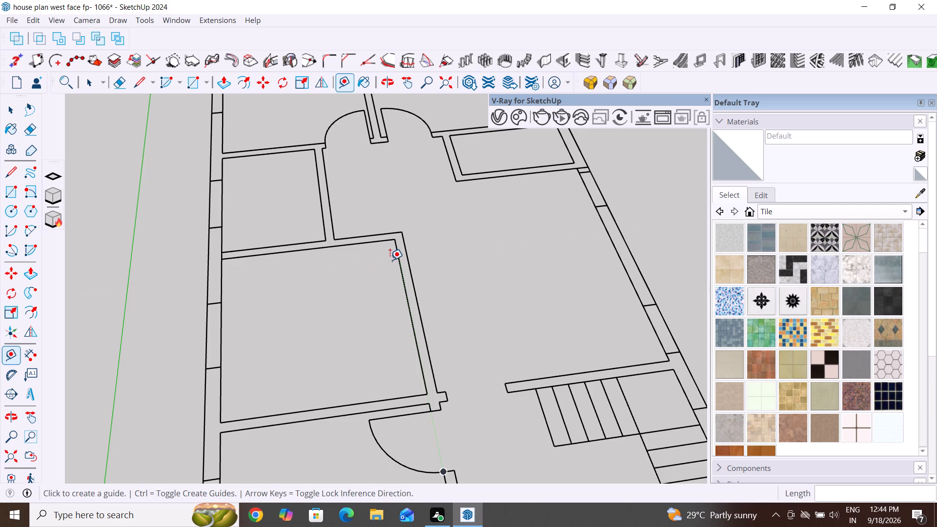
pyautogui.click(396, 254)
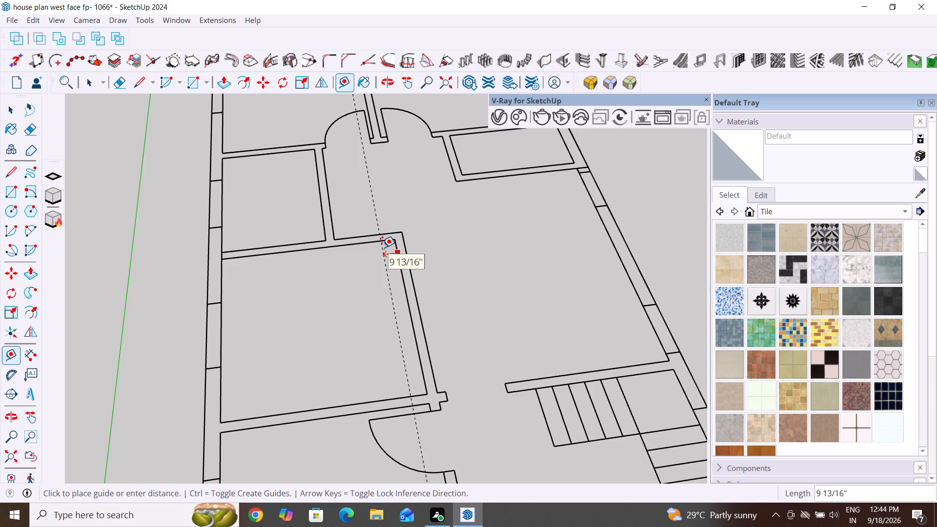
pyautogui.write('5"')
pyautogui.press('Return')
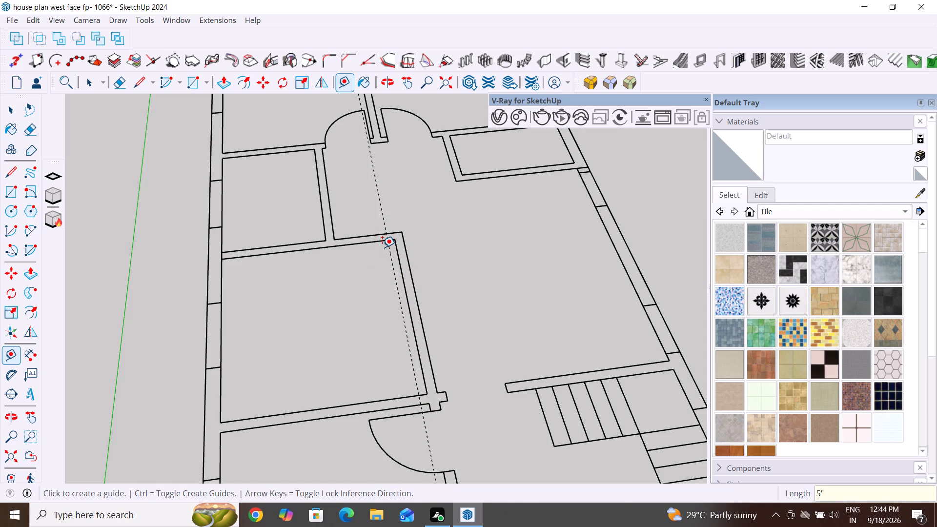
pyautogui.click(388, 253)
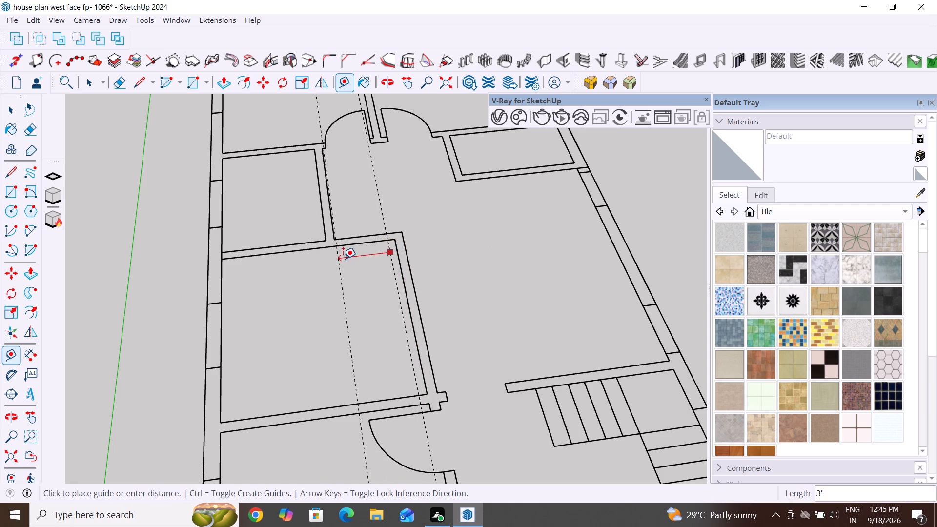
pyautogui.press('Escape')
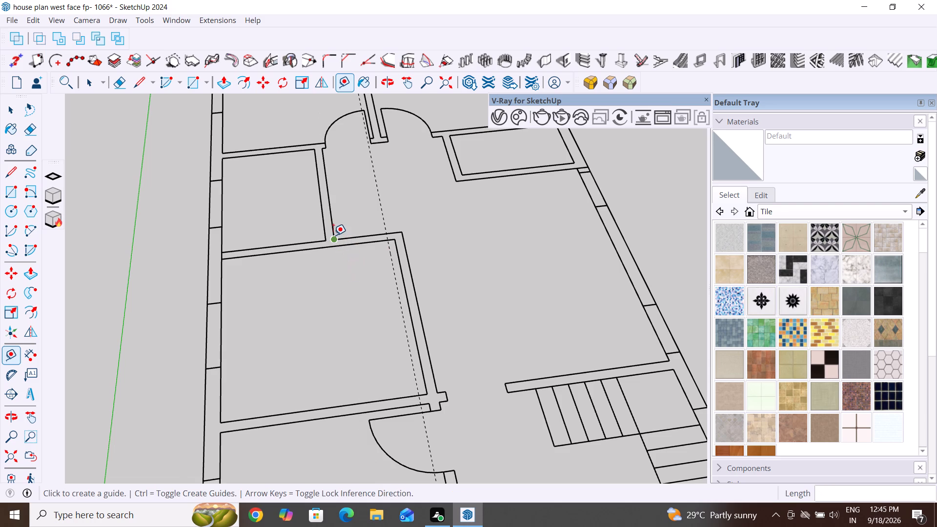
pyautogui.click(333, 225)
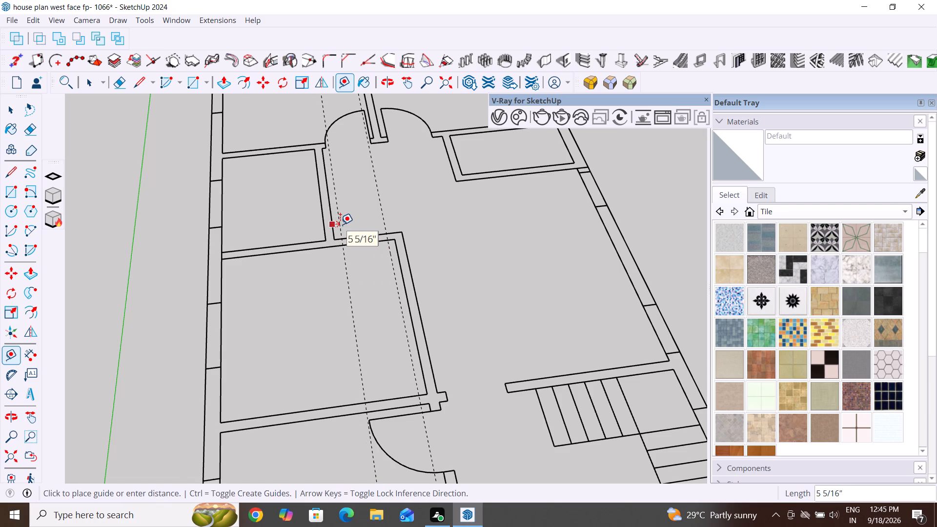
pyautogui.write('5"')
pyautogui.press('Return')
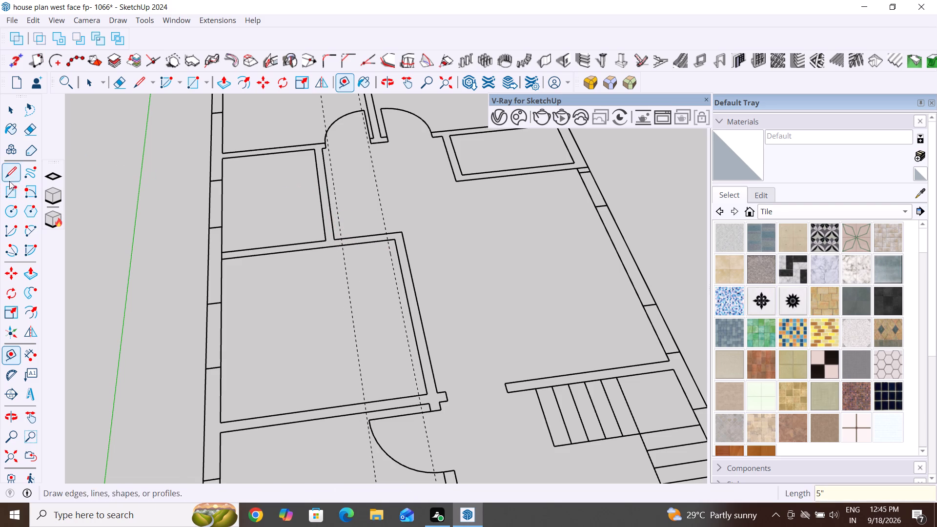
# Draw a 90° door swing arc of about 2' 8" radius inside the larger middle room, between the two guides.
pyautogui.click(28, 255)
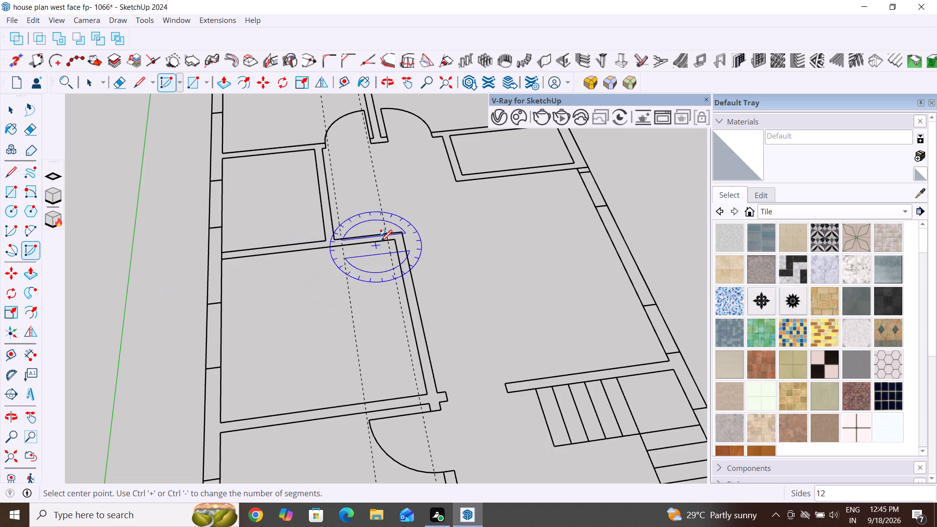
pyautogui.click(386, 242)
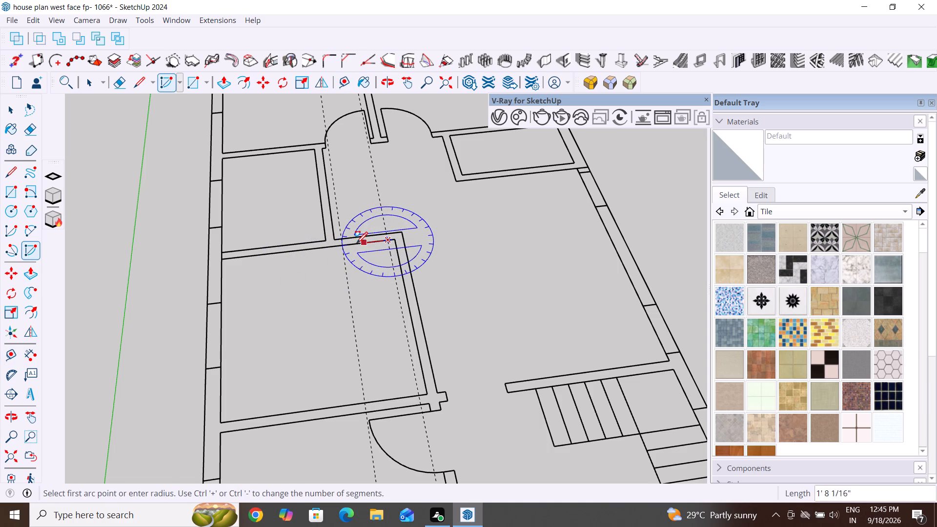
pyautogui.click(344, 244)
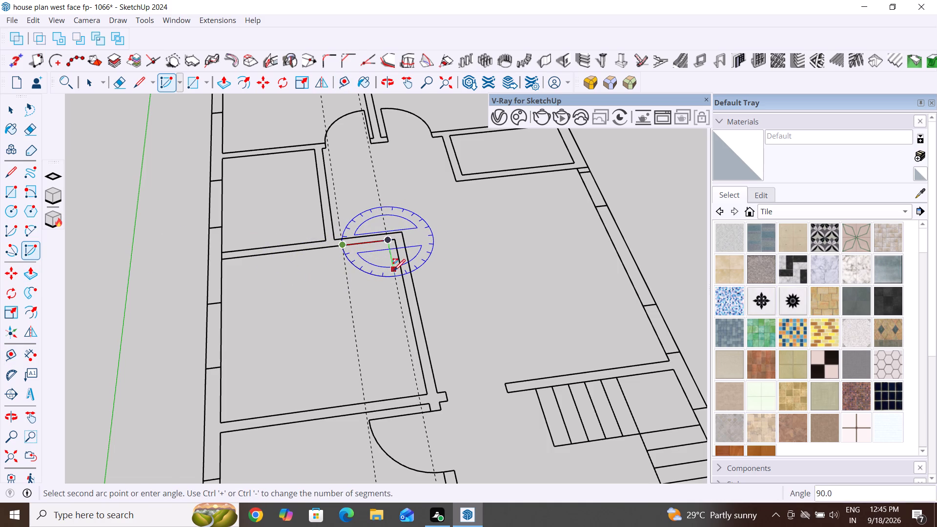
pyautogui.click(395, 277)
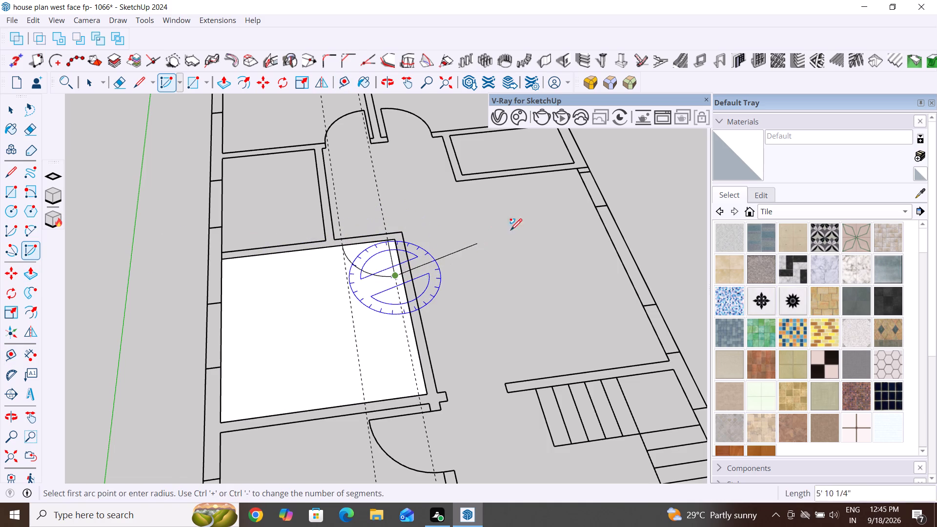
pyautogui.press('Escape')
pyautogui.moveTo(529, 283); pyautogui.dragTo(529, 280, button='middle')
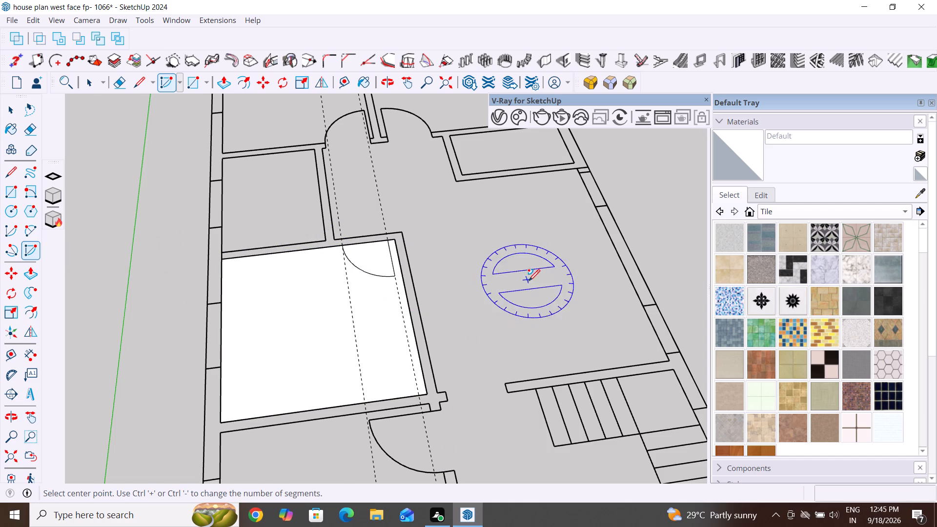
pyautogui.moveTo(529, 280); pyautogui.dragTo(68, 337, button='middle')
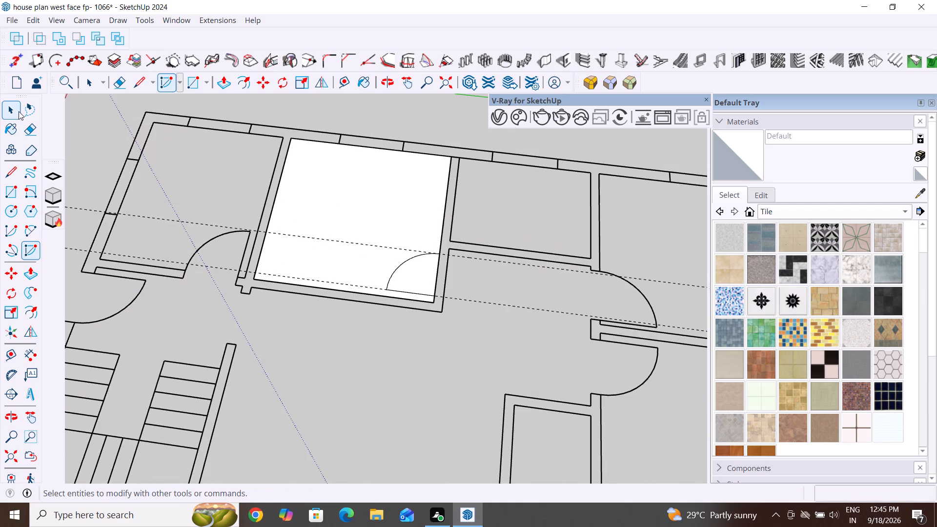
# Measure the door opening width between the two guides along the larger middle room's wall.
pyautogui.click(19, 111)
pyautogui.scroll(5, 480, 294)
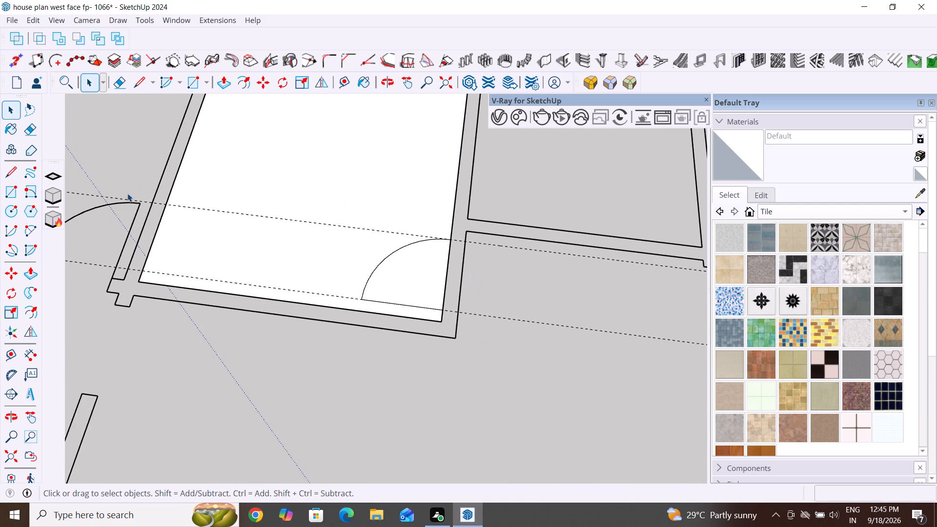
pyautogui.click(26, 354)
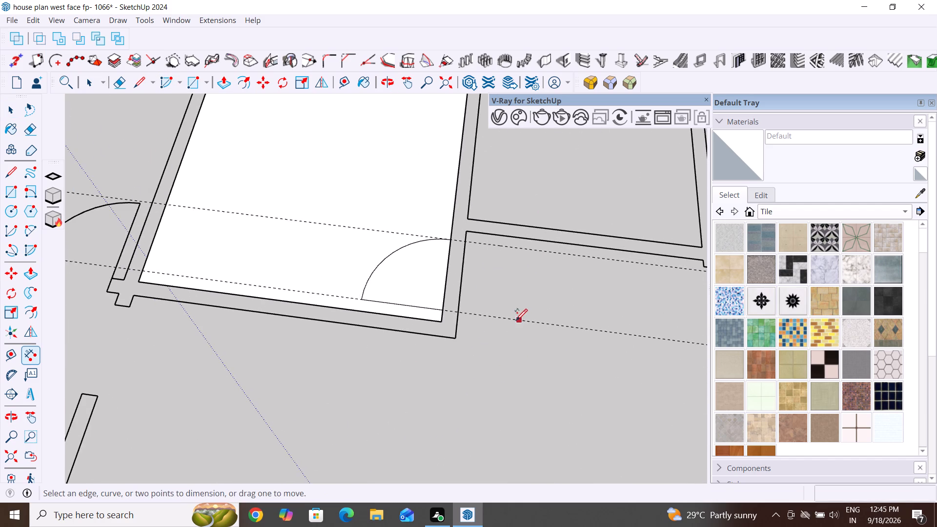
pyautogui.click(445, 311)
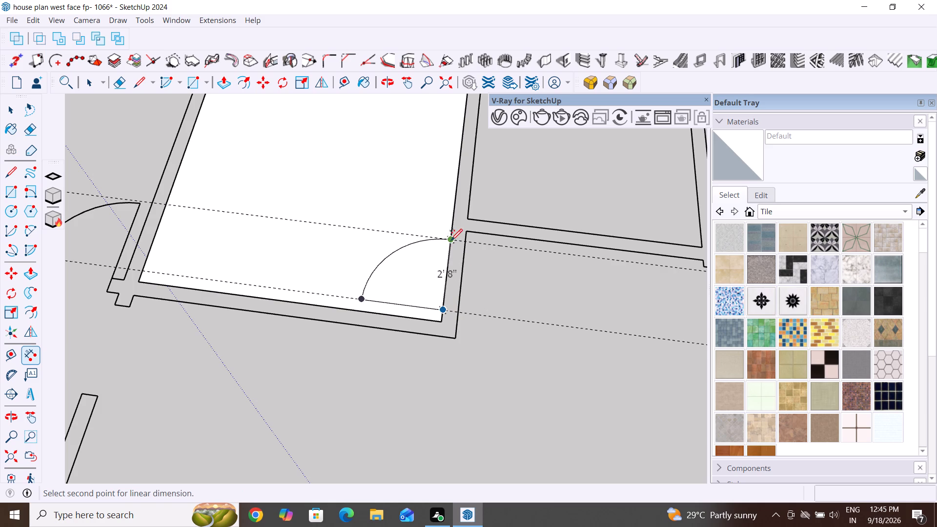
pyautogui.click(451, 240)
pyautogui.press('Escape')
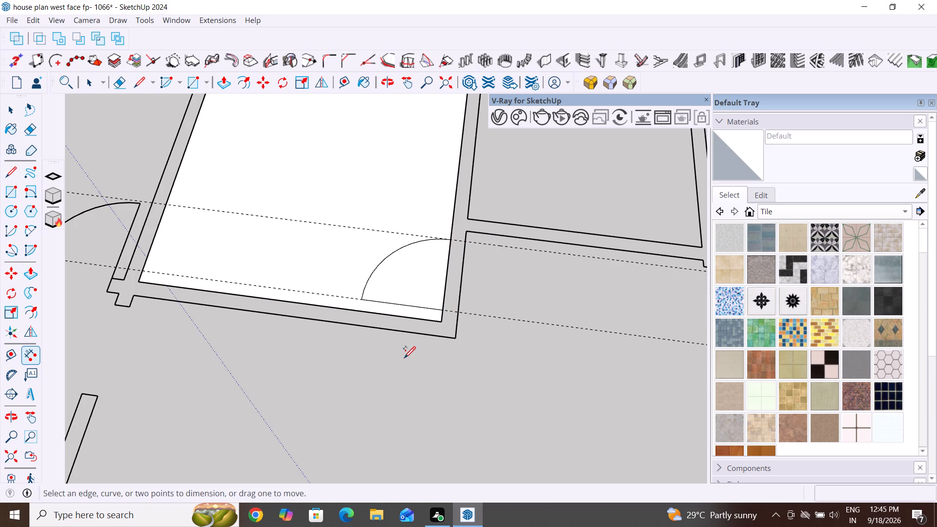
pyautogui.moveTo(337, 361); pyautogui.dragTo(536, 401, button='middle')
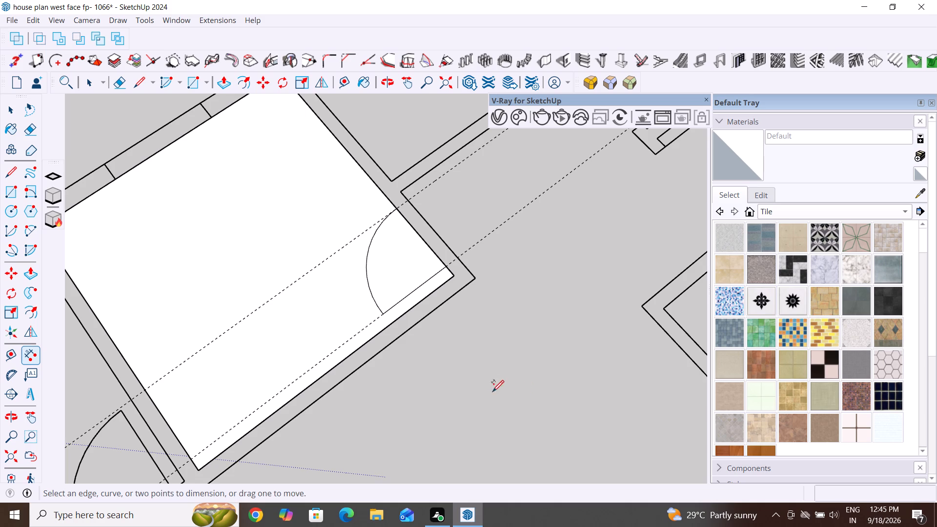
pyautogui.scroll(-7, 433, 420)
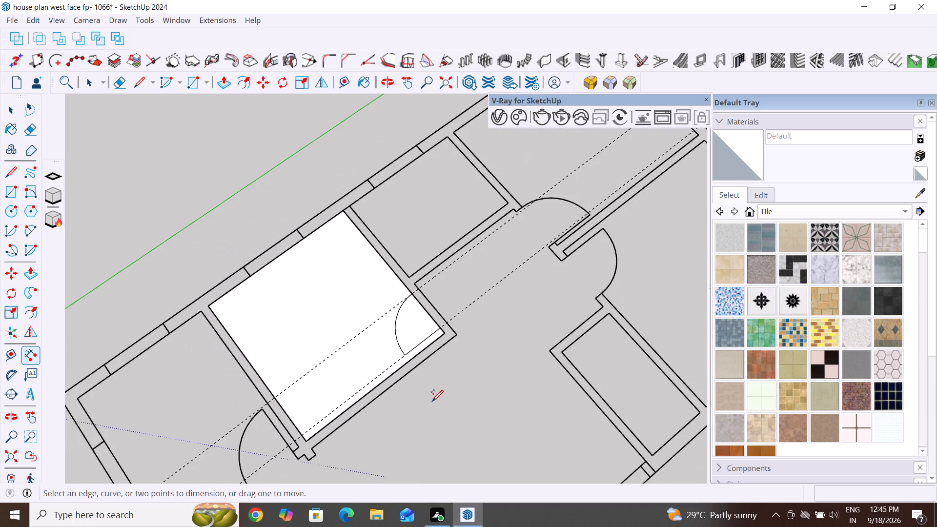
pyautogui.press('Escape')
pyautogui.press('Escape')
pyautogui.press('Escape')
pyautogui.press('Escape')
pyautogui.press('Escape')
# Draw two 6" jamb lines across the larger middle room's wall, one along each guide of the door opening.
pyautogui.click(11, 177)
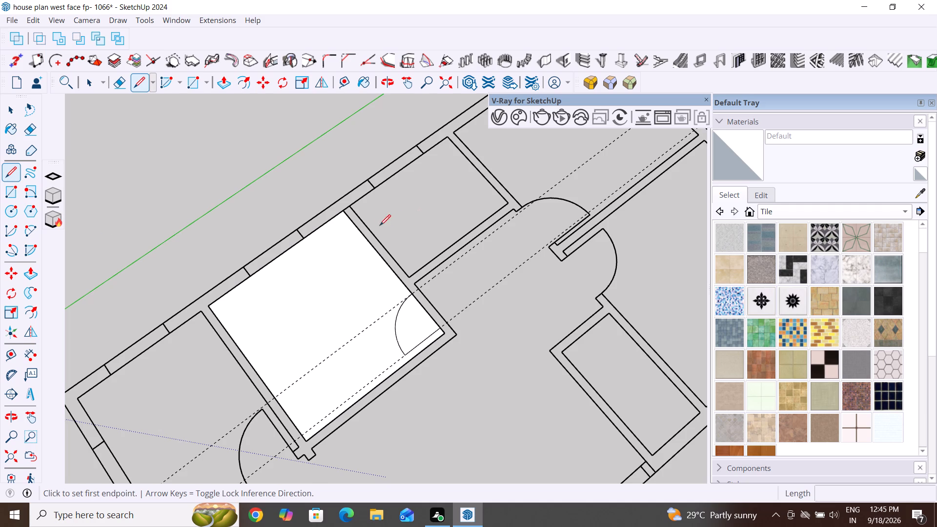
pyautogui.scroll(10, 433, 313)
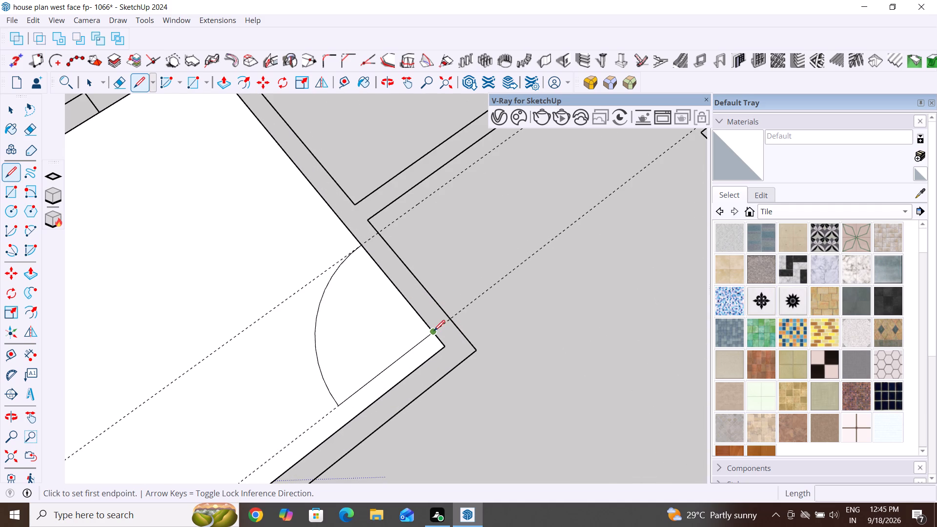
pyautogui.click(433, 331)
pyautogui.click(451, 320)
pyautogui.press('space')
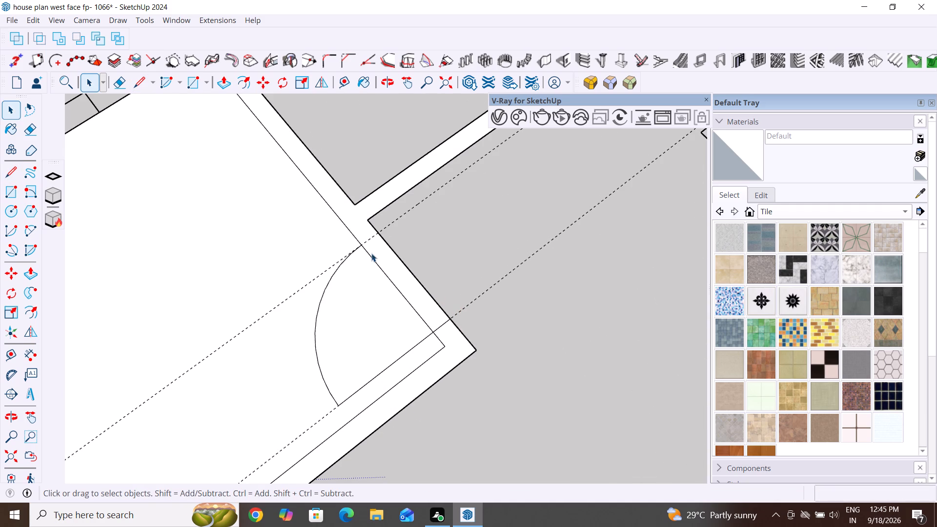
pyautogui.click(4, 171)
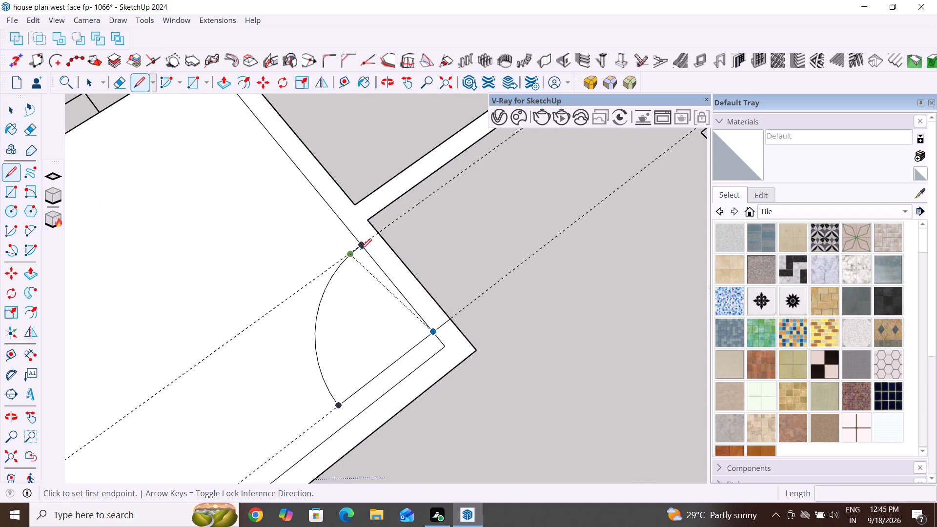
pyautogui.click(363, 243)
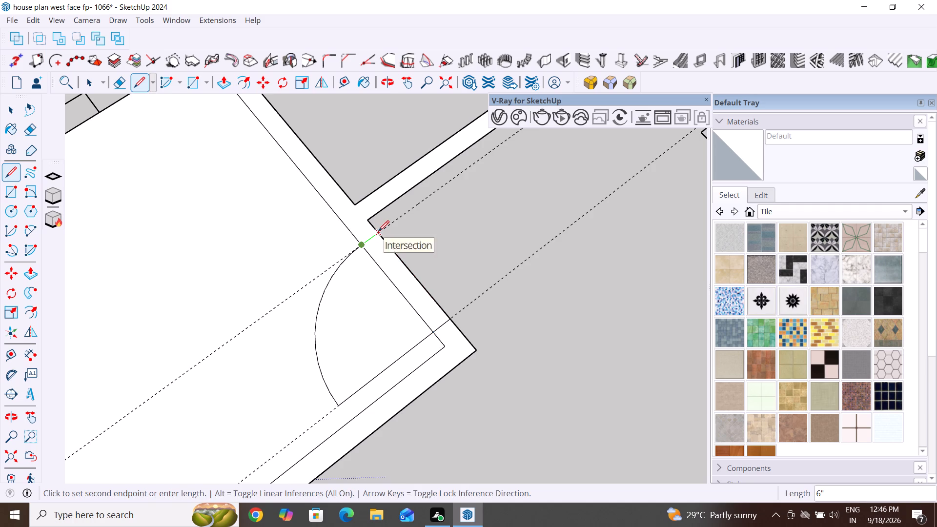
pyautogui.click(378, 231)
pyautogui.press('Escape')
pyautogui.press('Escape')
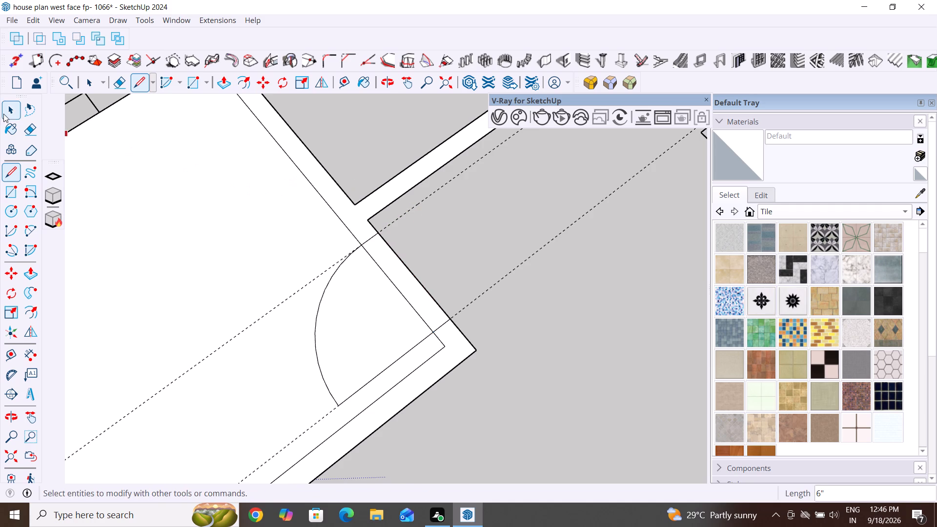
pyautogui.click(3, 114)
# Delete all guides from the floor plan.
pyautogui.scroll(-10, 437, 327)
pyautogui.moveTo(519, 352); pyautogui.dragTo(480, 336, button='middle')
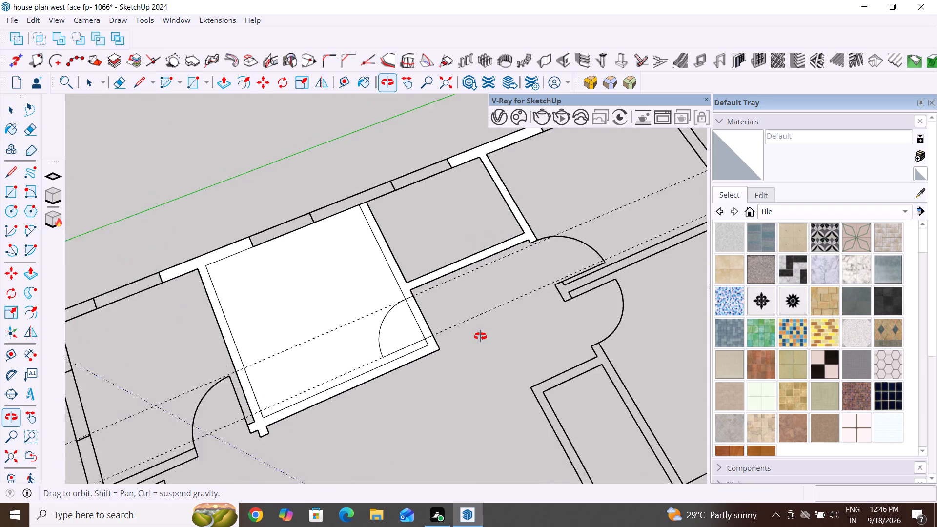
pyautogui.moveTo(480, 336); pyautogui.dragTo(484, 335, button='middle')
pyautogui.scroll(-3, 430, 299)
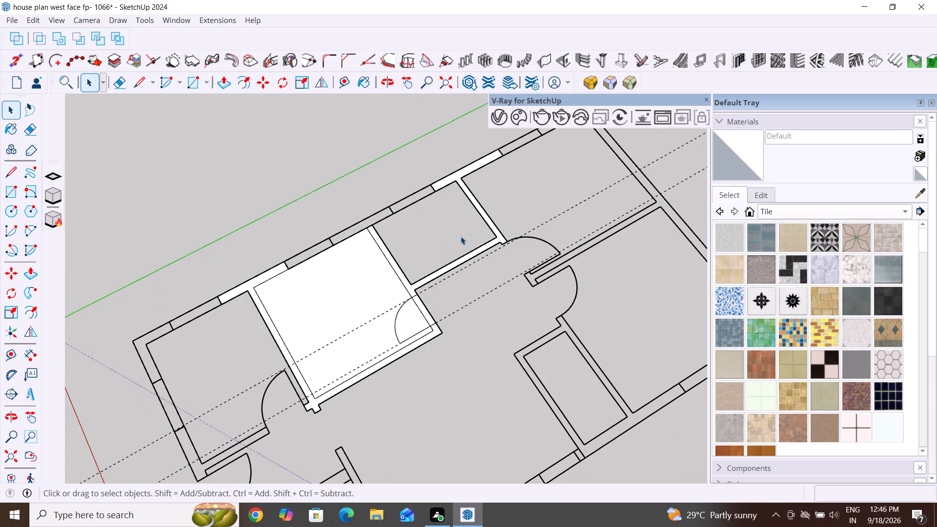
pyautogui.click(32, 17)
pyautogui.click(70, 143)
# Delete the larger middle room's floor face and the face inside its door swing.
pyautogui.scroll(-3, 328, 236)
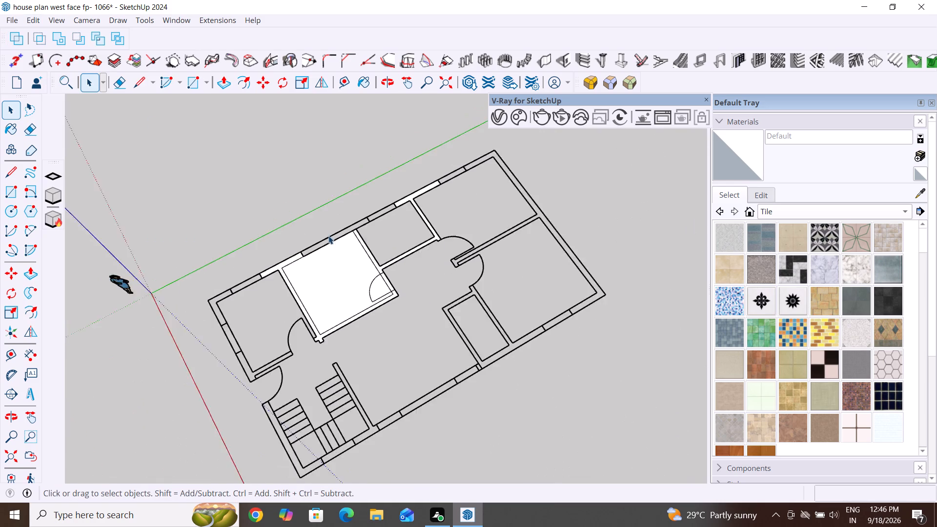
pyautogui.scroll(-7, 328, 236)
pyautogui.scroll(5, 378, 285)
pyautogui.click(300, 251)
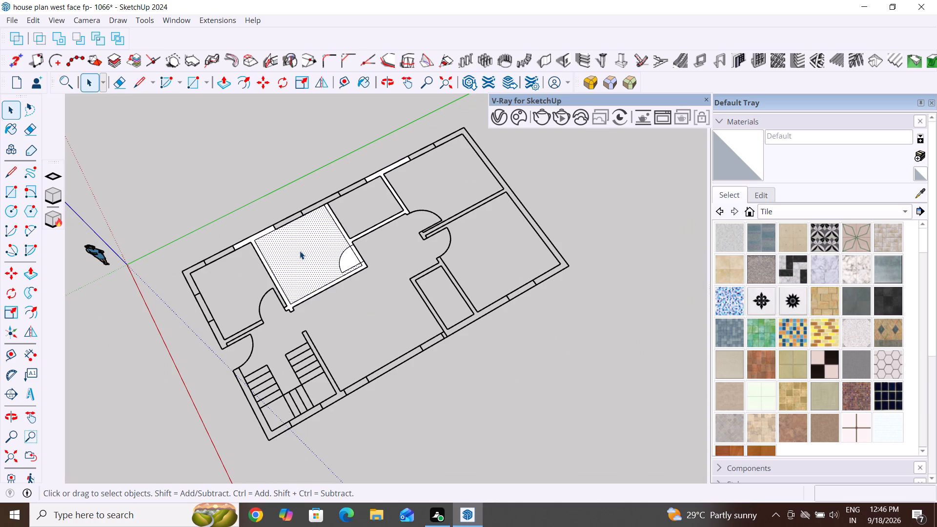
pyautogui.press('Delete')
pyautogui.click(348, 264)
pyautogui.press('Delete')
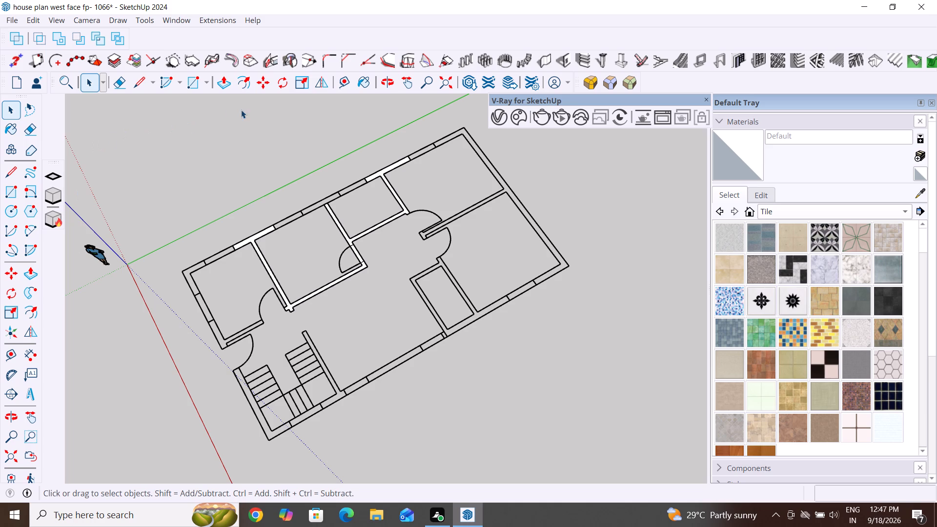
# Erase the two wall lines between the jambs to open the larger middle room's doorway at its door swing.
pyautogui.click(118, 83)
pyautogui.scroll(6, 340, 248)
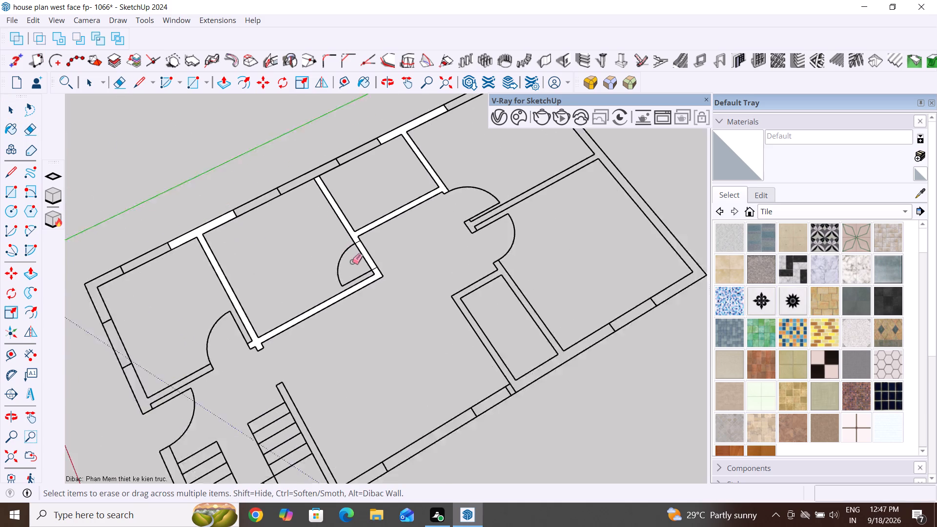
pyautogui.scroll(1, 352, 262)
pyautogui.moveTo(350, 260); pyautogui.dragTo(394, 242)
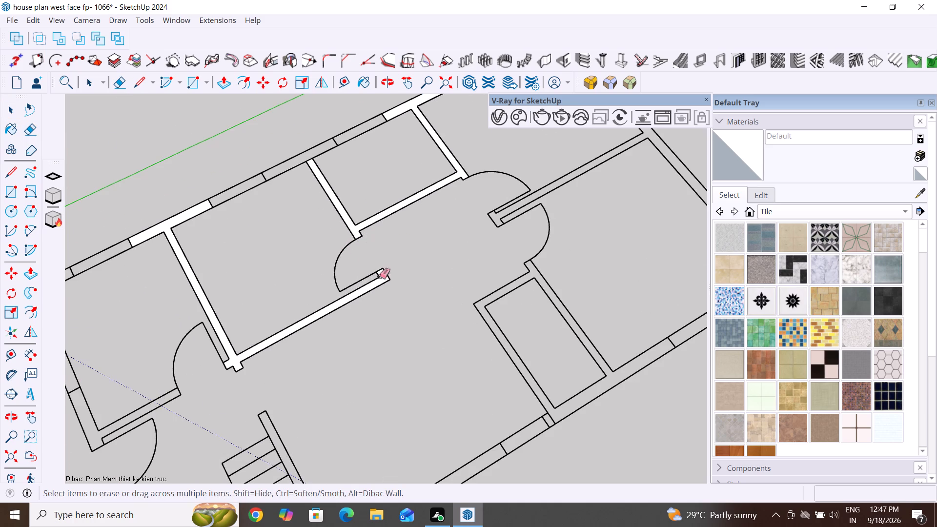
# Draw a line across the end of the narrow room's hall-side wall, where it meets the adjoining bedroom's partition.
pyautogui.scroll(-5, 376, 312)
pyautogui.moveTo(326, 363); pyautogui.dragTo(491, 344, button='middle')
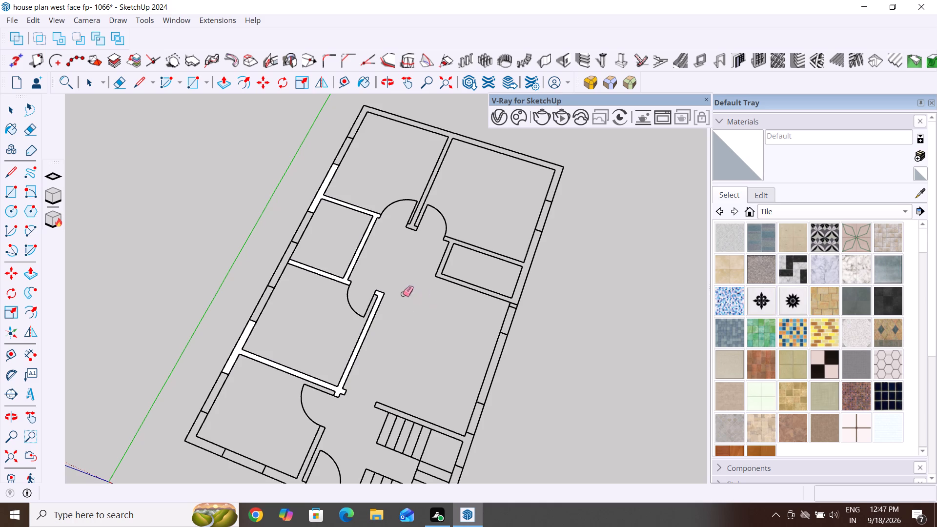
pyautogui.moveTo(402, 294); pyautogui.dragTo(516, 283, button='middle')
pyautogui.scroll(5, 398, 221)
pyautogui.scroll(8, 472, 221)
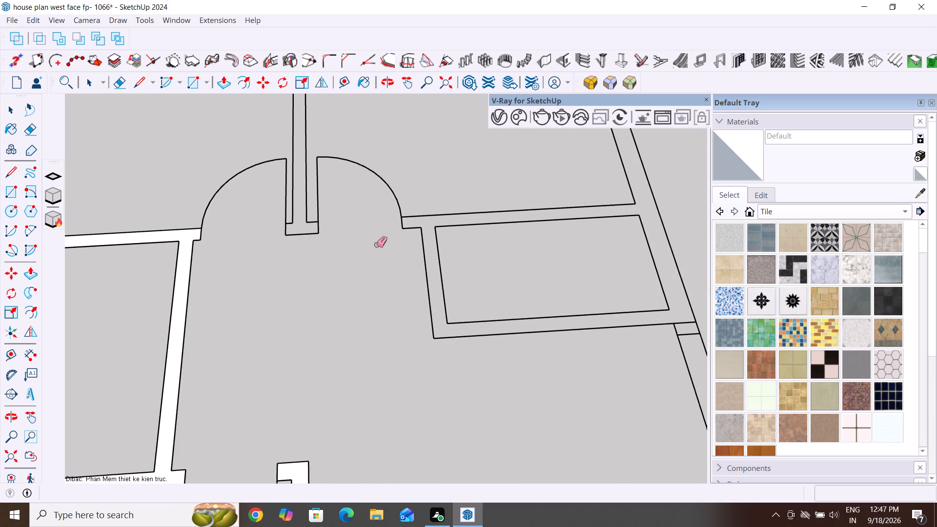
pyautogui.press('Escape')
pyautogui.press('Escape')
pyautogui.click(16, 106)
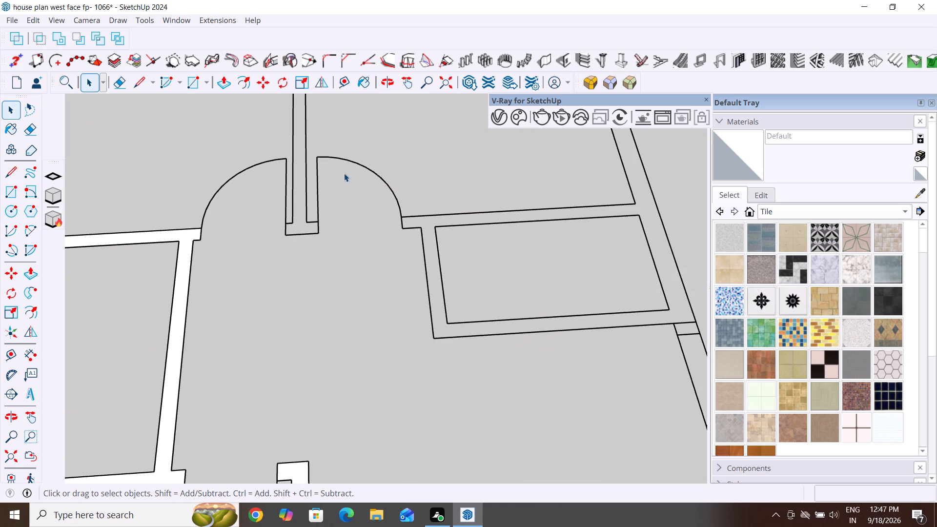
pyautogui.click(11, 176)
pyautogui.scroll(5, 472, 218)
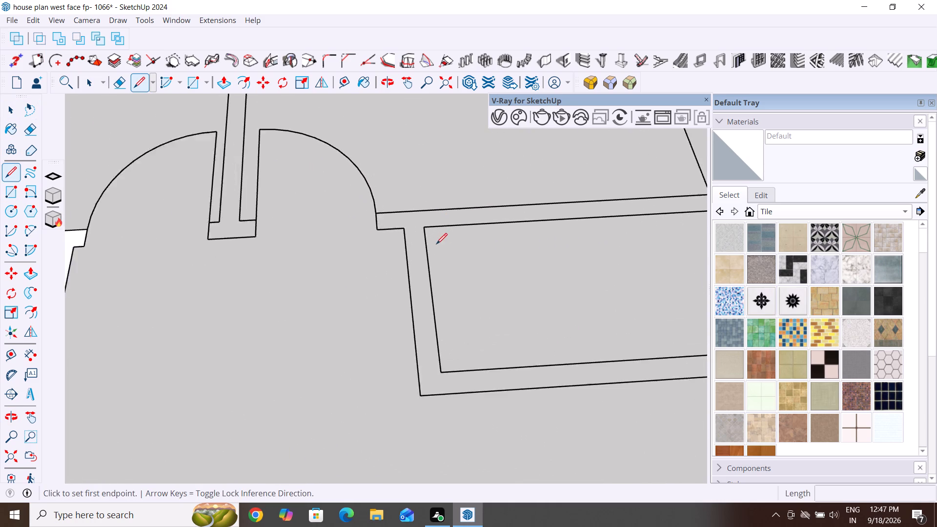
pyautogui.scroll(5, 452, 228)
pyautogui.click(363, 225)
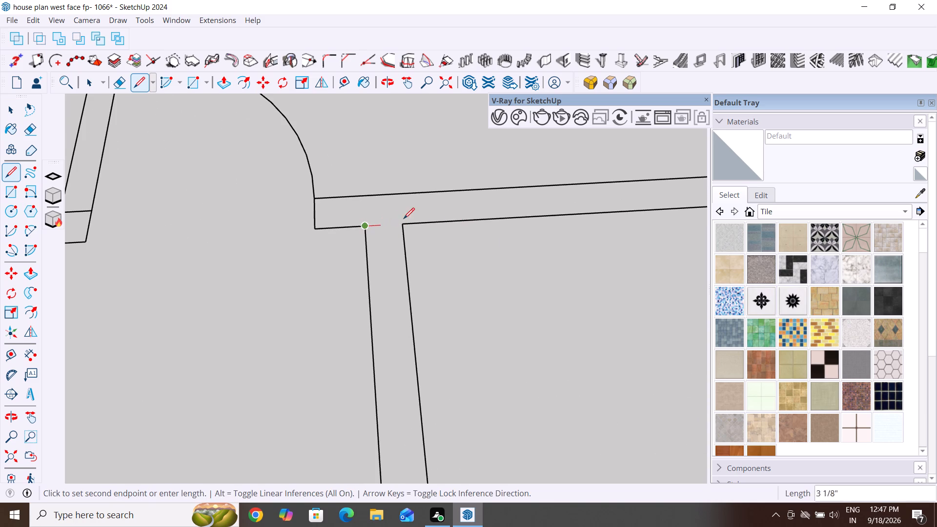
pyautogui.click(404, 222)
pyautogui.press('Escape')
pyautogui.press('Escape')
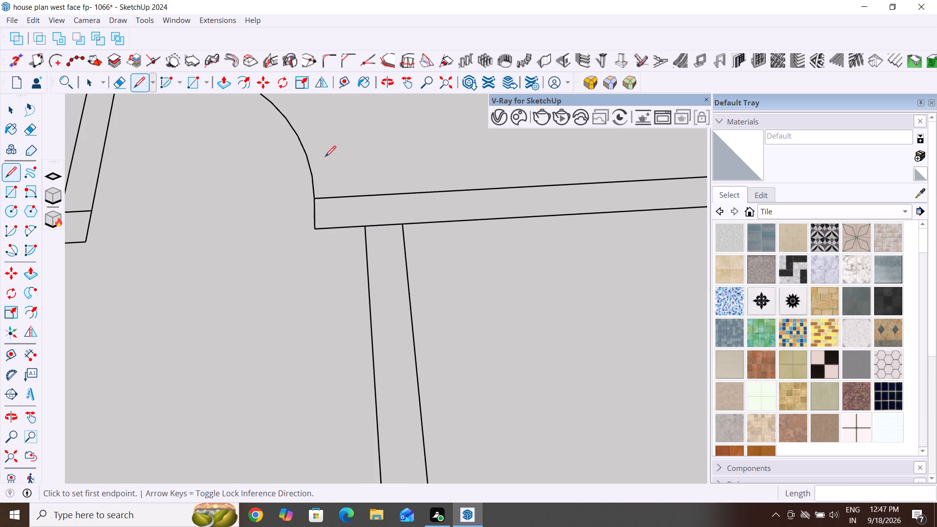
pyautogui.click(9, 111)
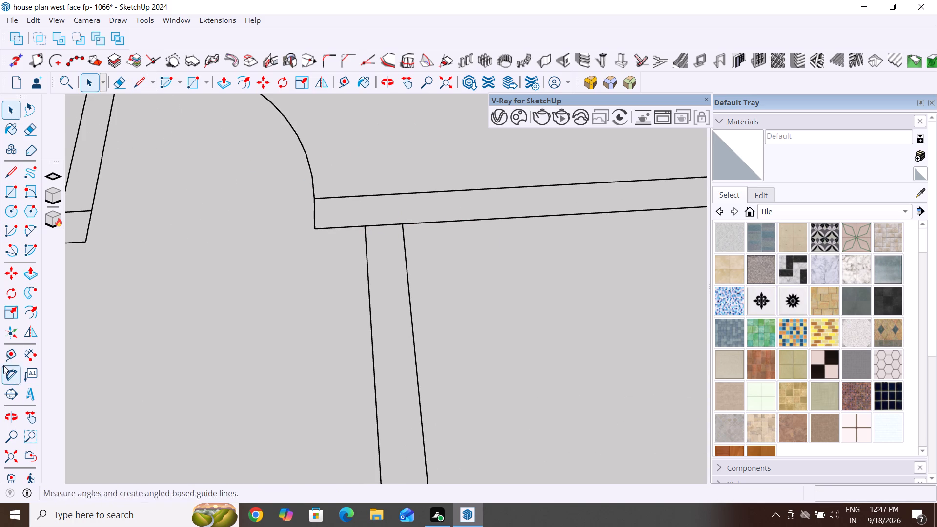
# Place a guide 5" from the bedroom partition's edge, crossing the narrow room's hall-side wall.
pyautogui.click(15, 354)
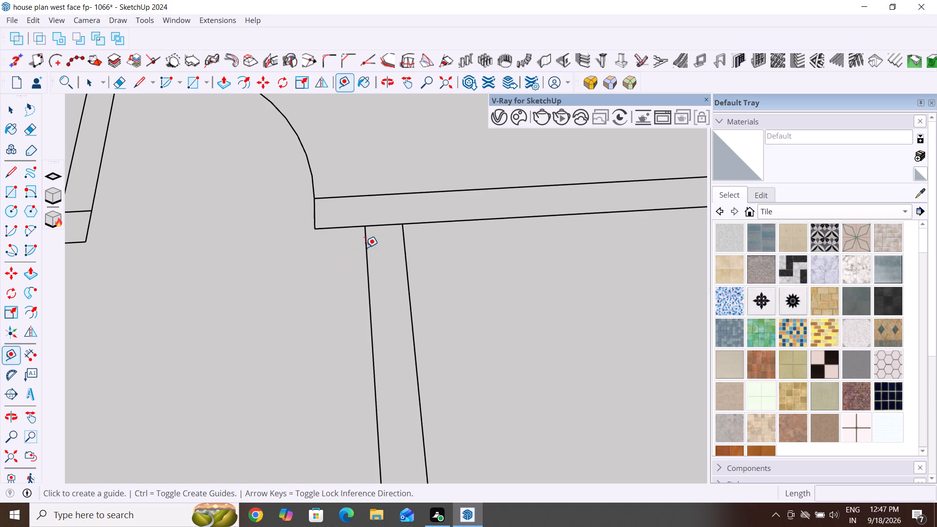
pyautogui.click(385, 227)
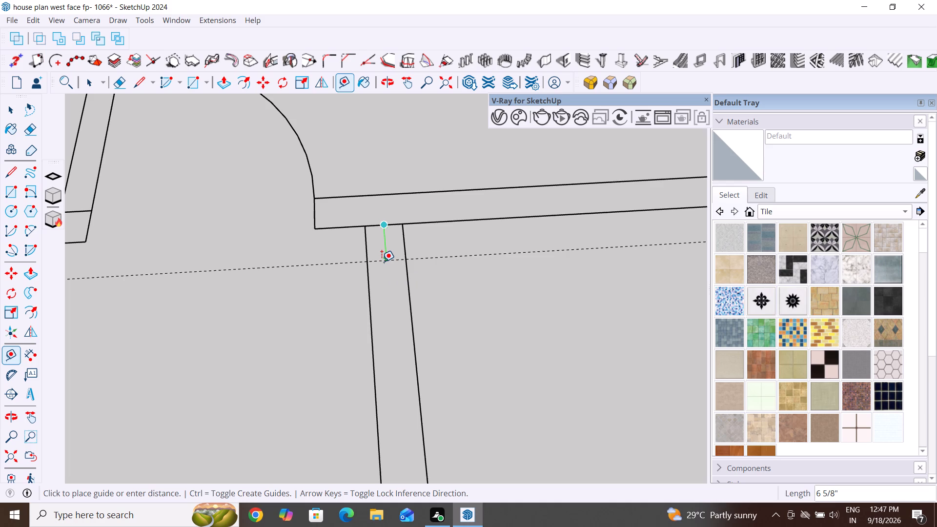
pyautogui.write('5"')
pyautogui.press('Return')
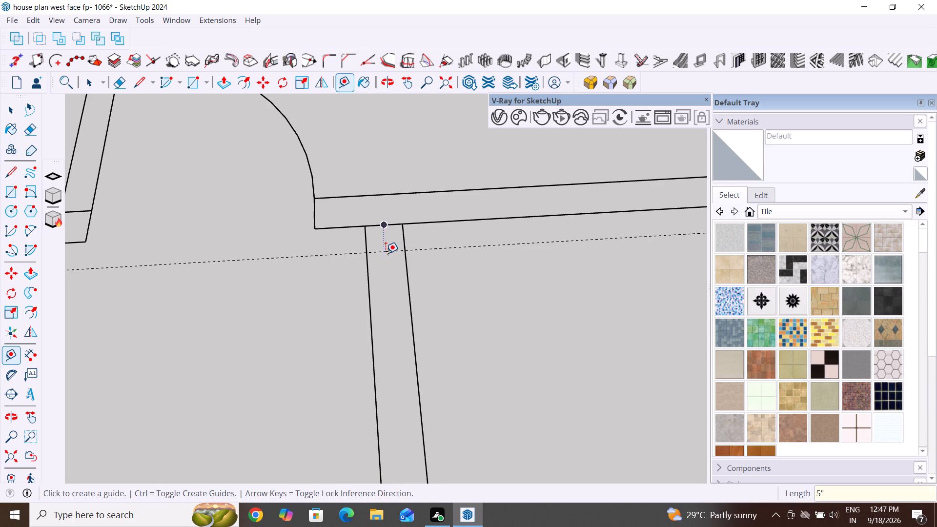
pyautogui.click(386, 253)
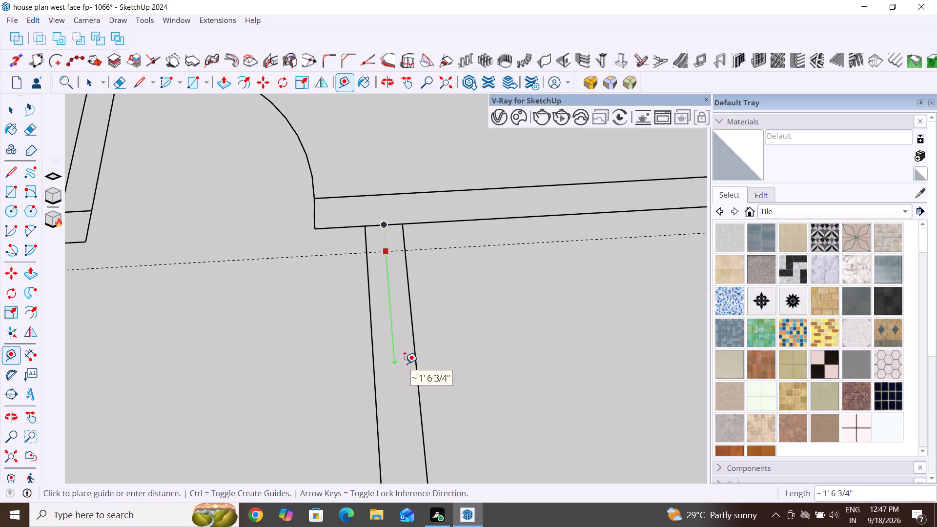
pyautogui.press('Escape')
pyautogui.press('Escape')
pyautogui.press('Escape')
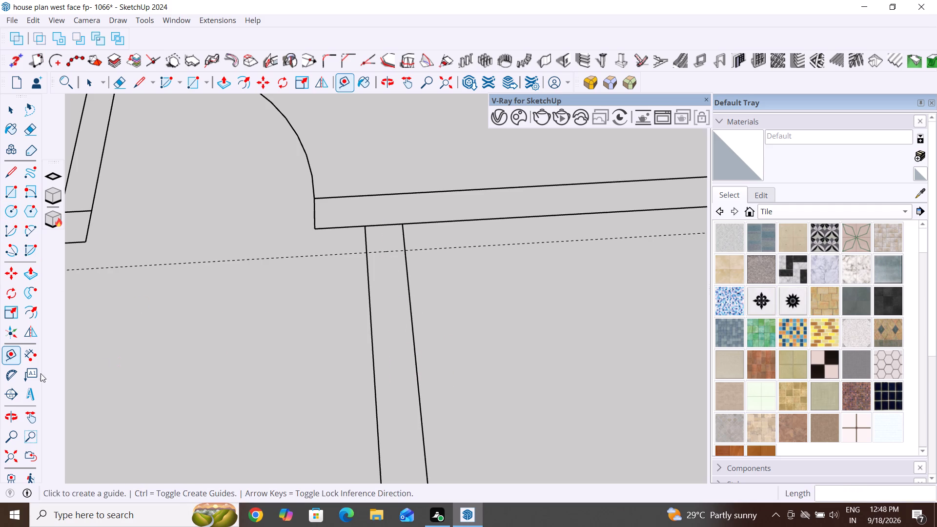
# Place a second guide 2' from the first along the narrow room's hall-side wall to mark the door width.
pyautogui.click(12, 352)
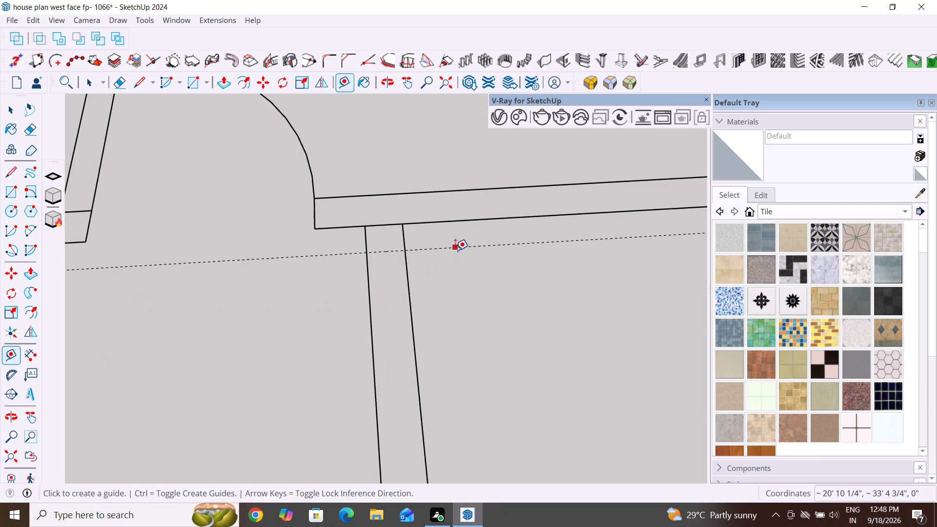
pyautogui.click(455, 250)
pyautogui.scroll(-3, 435, 375)
pyautogui.moveTo(435, 375); pyautogui.dragTo(539, 291, button='middle')
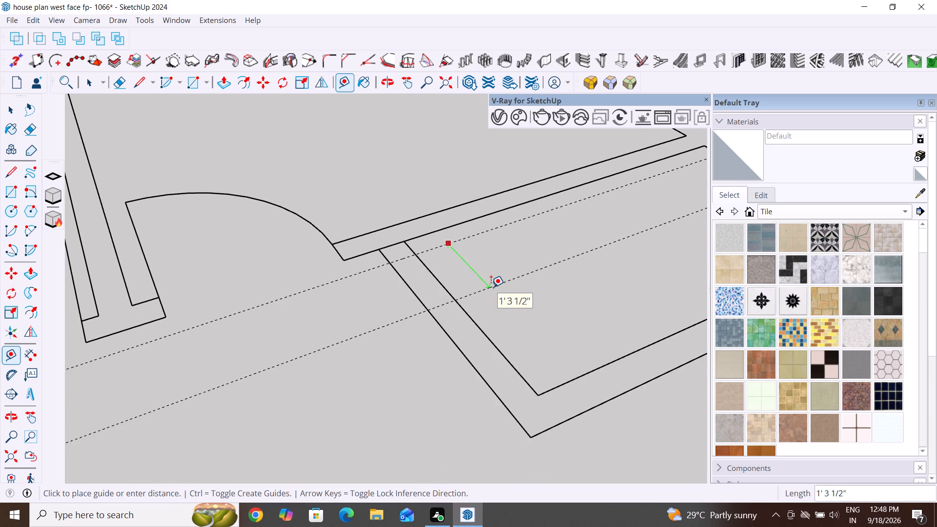
pyautogui.write("2'")
pyautogui.press('Return')
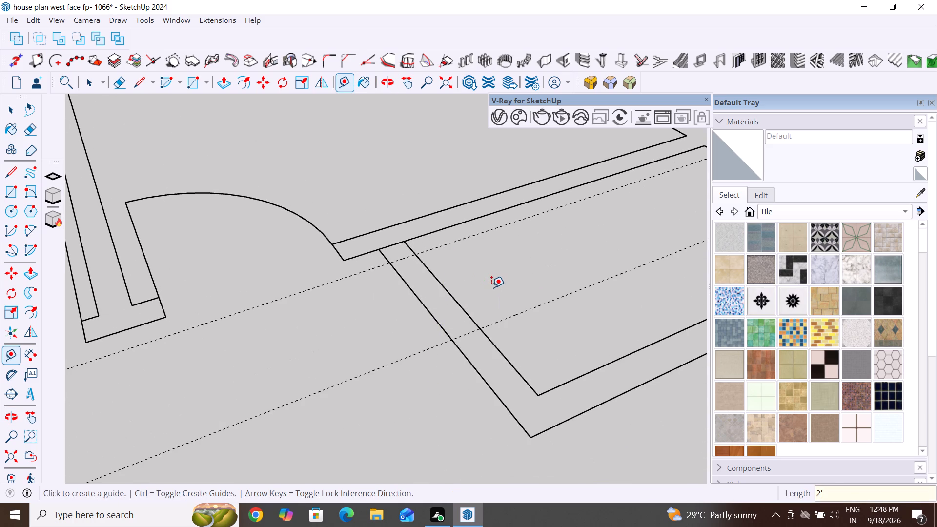
pyautogui.scroll(-6, 476, 286)
pyautogui.moveTo(529, 335); pyautogui.dragTo(360, 411, button='middle')
pyautogui.scroll(3, 402, 356)
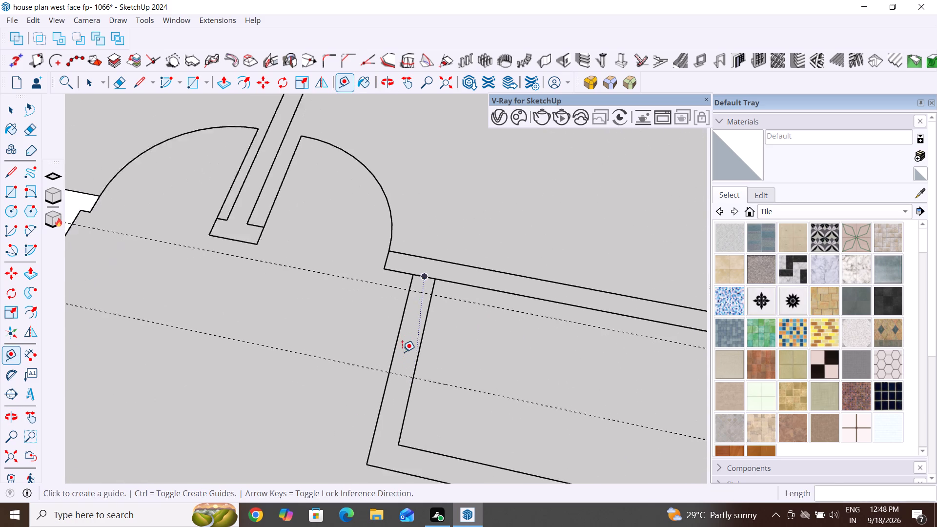
pyautogui.press('Escape')
pyautogui.press('Escape')
pyautogui.press('Escape')
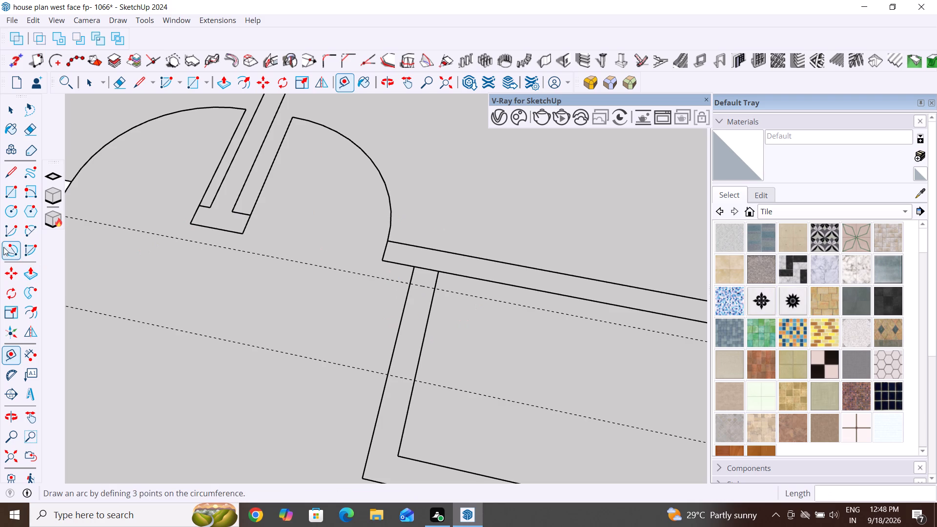
# Draw a 90° door swing arc of 2' radius inside the narrow room, centred on the guide nearest the bedroom partition.
pyautogui.click(26, 249)
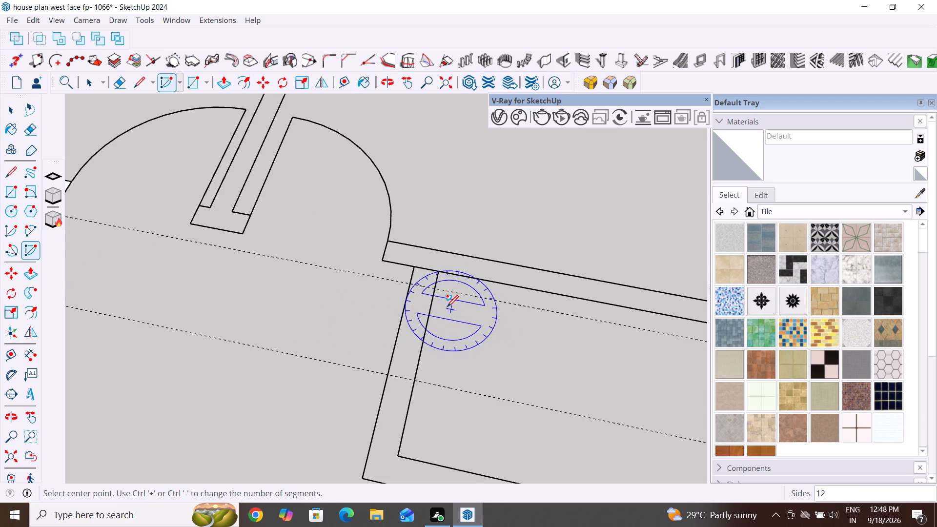
pyautogui.click(438, 287)
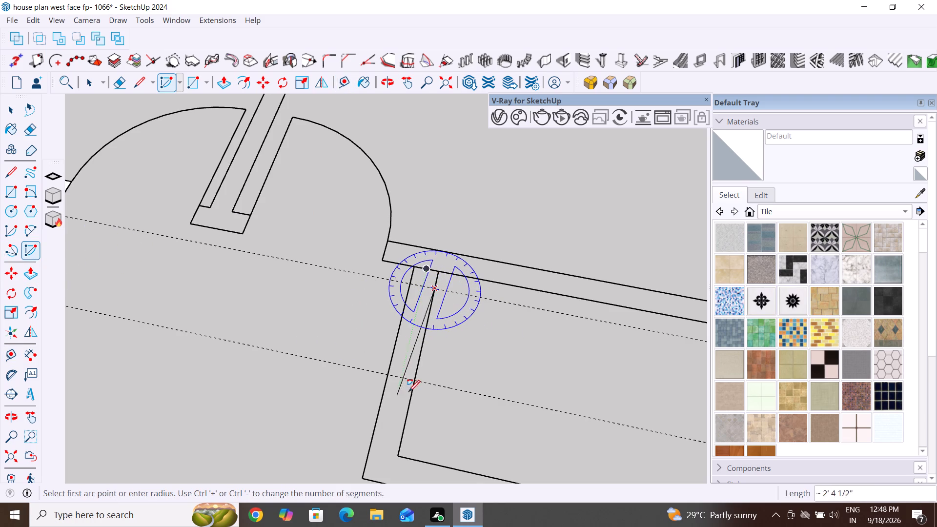
pyautogui.click(417, 380)
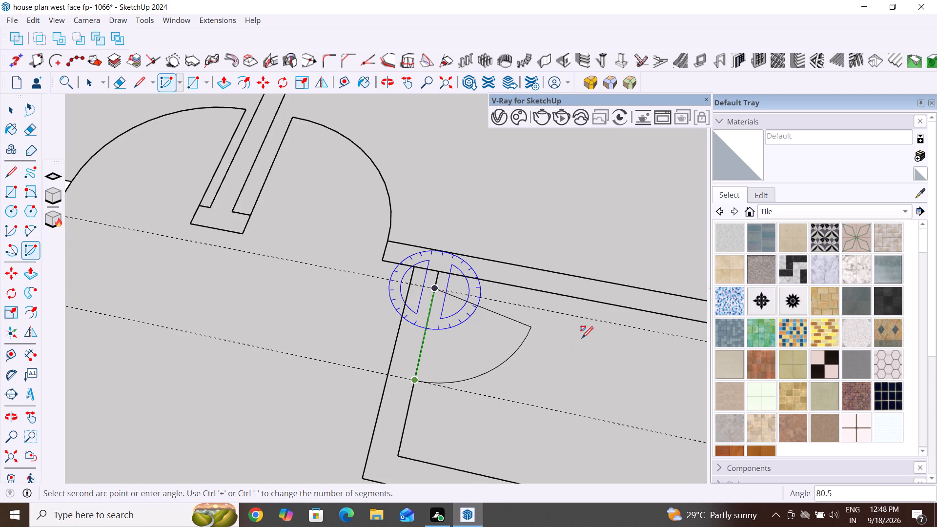
pyautogui.click(538, 307)
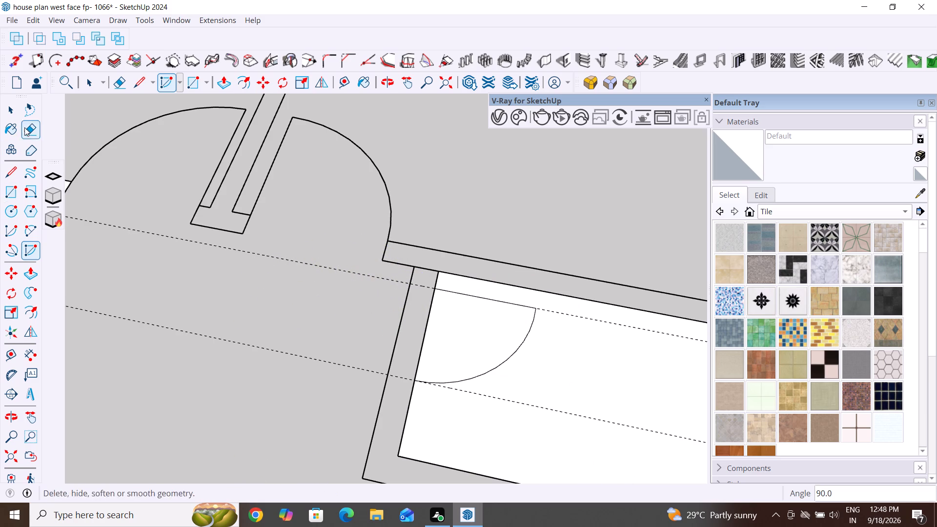
pyautogui.click(15, 109)
pyautogui.moveTo(333, 286); pyautogui.dragTo(470, 285, button='middle')
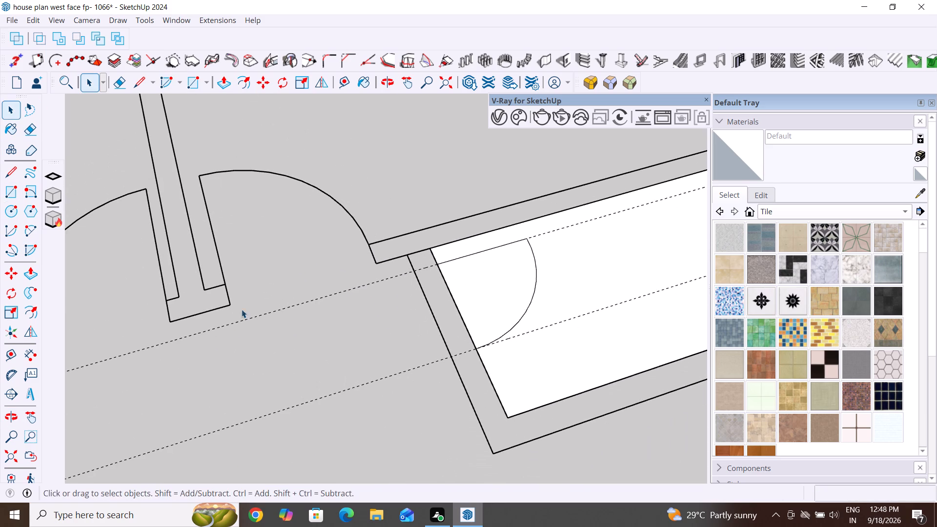
# Draw two 6" jamb lines across the narrow room's hall-side wall, one along each door guide.
pyautogui.click(8, 175)
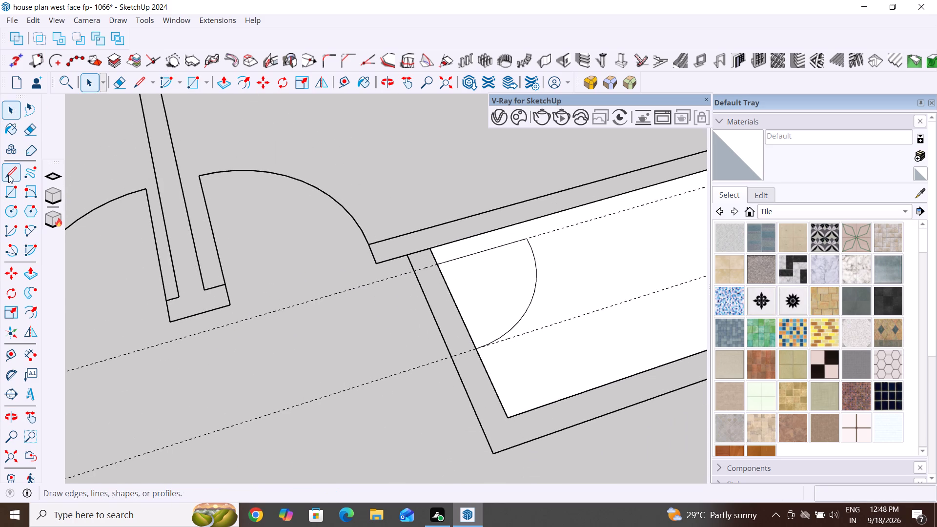
pyautogui.scroll(5, 436, 287)
pyautogui.scroll(4, 444, 243)
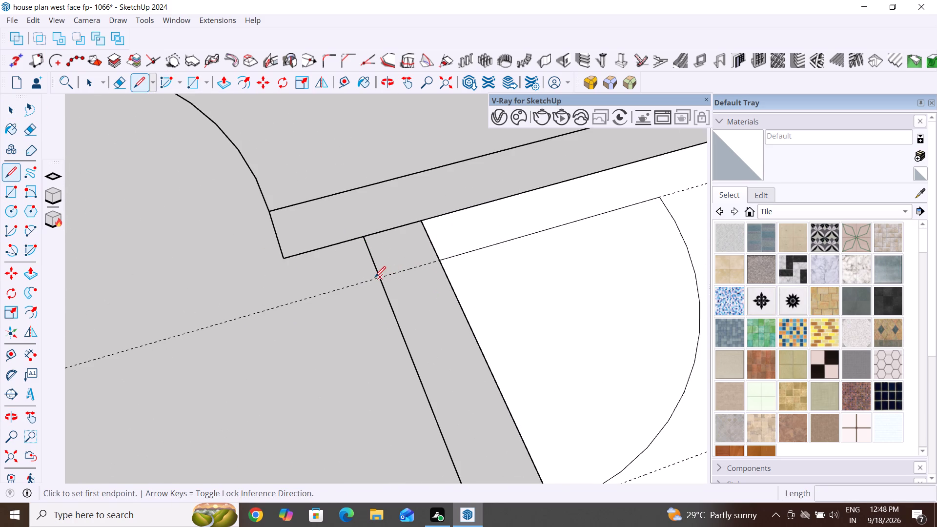
pyautogui.click(381, 279)
pyautogui.click(438, 263)
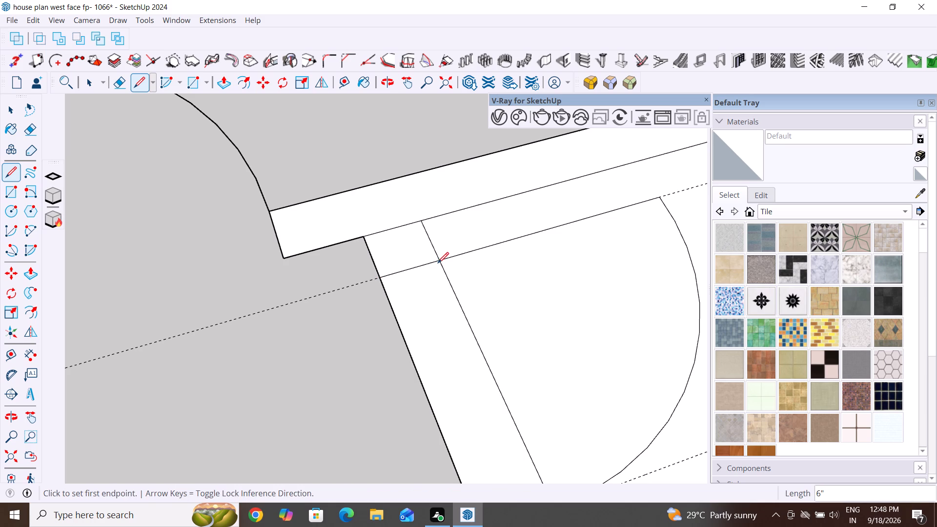
pyautogui.scroll(-10, 431, 328)
pyautogui.scroll(4, 438, 408)
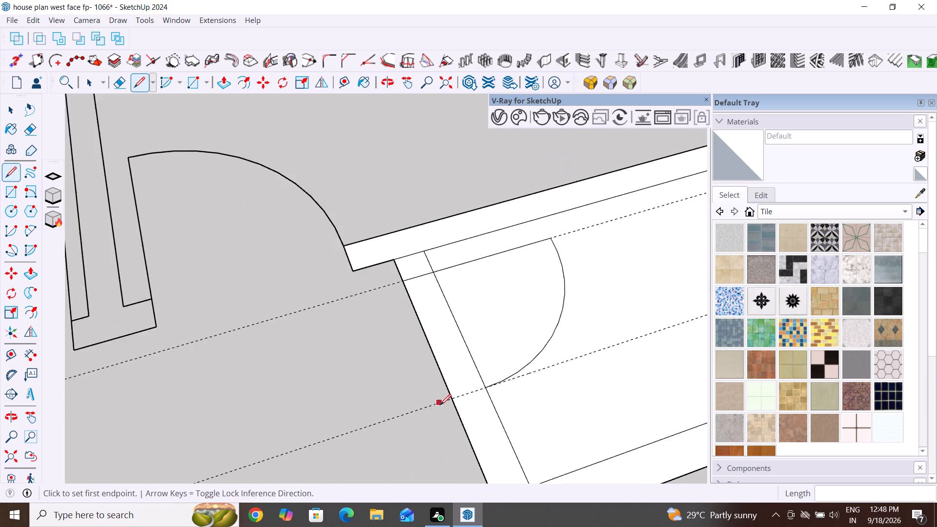
pyautogui.scroll(8, 440, 405)
pyautogui.click(441, 393)
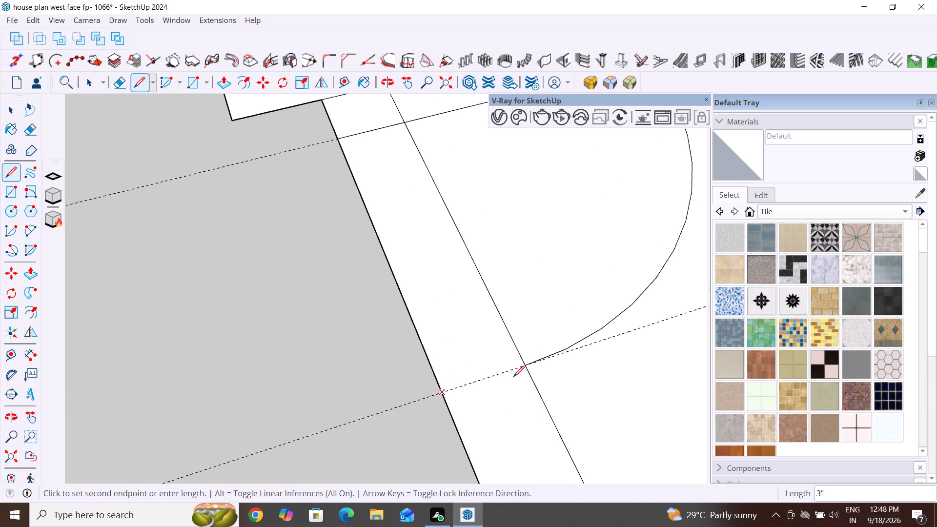
pyautogui.click(523, 366)
pyautogui.scroll(-4, 445, 439)
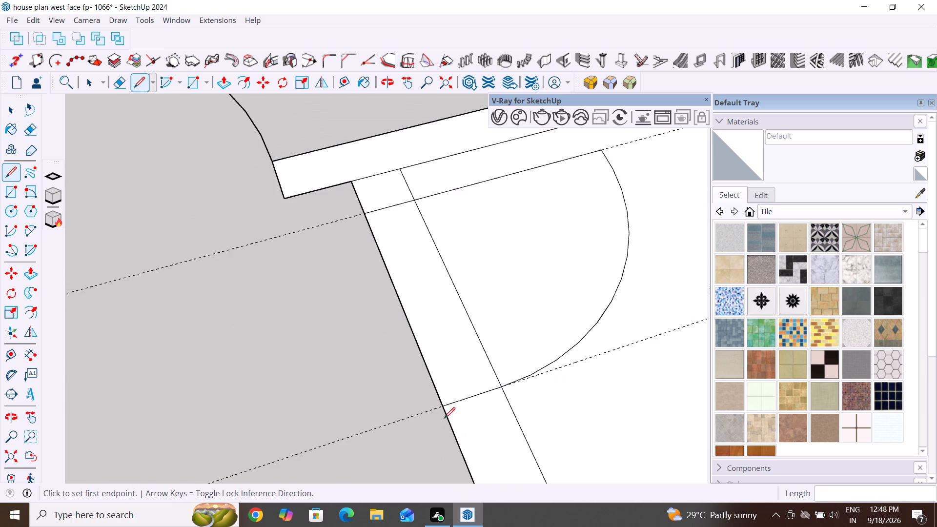
pyautogui.scroll(-11, 445, 408)
pyautogui.press('Escape')
pyautogui.press('Escape')
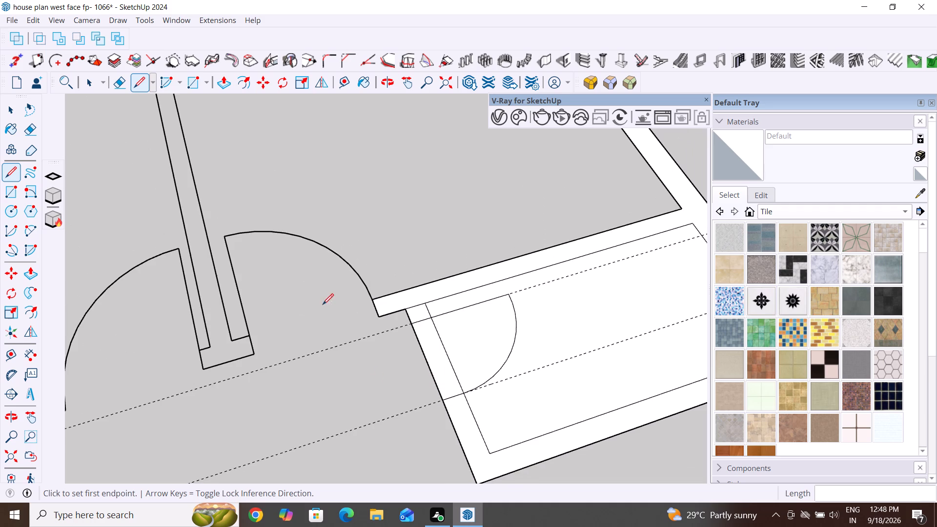
pyautogui.press('Escape')
# Erase both hall-side wall lines between the two jamb lines to open the narrow room's doorway.
pyautogui.click(119, 90)
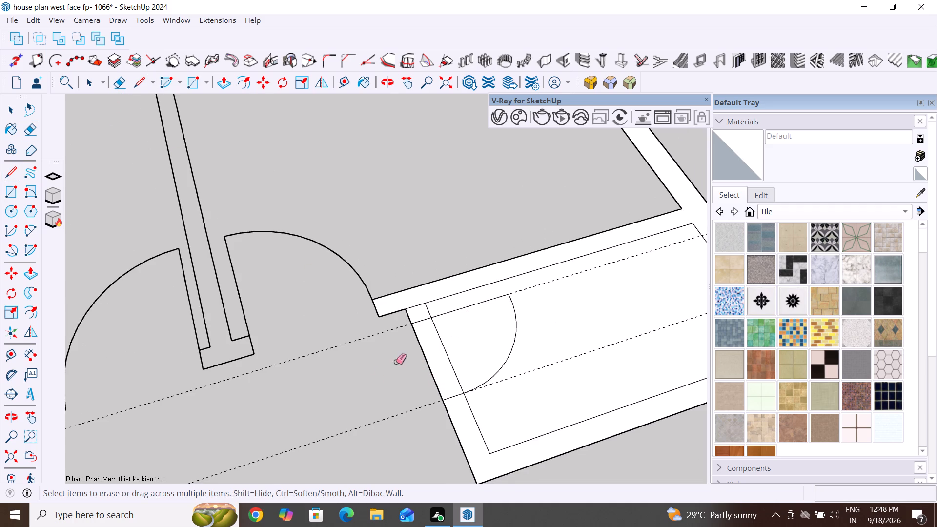
pyautogui.moveTo(396, 362); pyautogui.dragTo(461, 345)
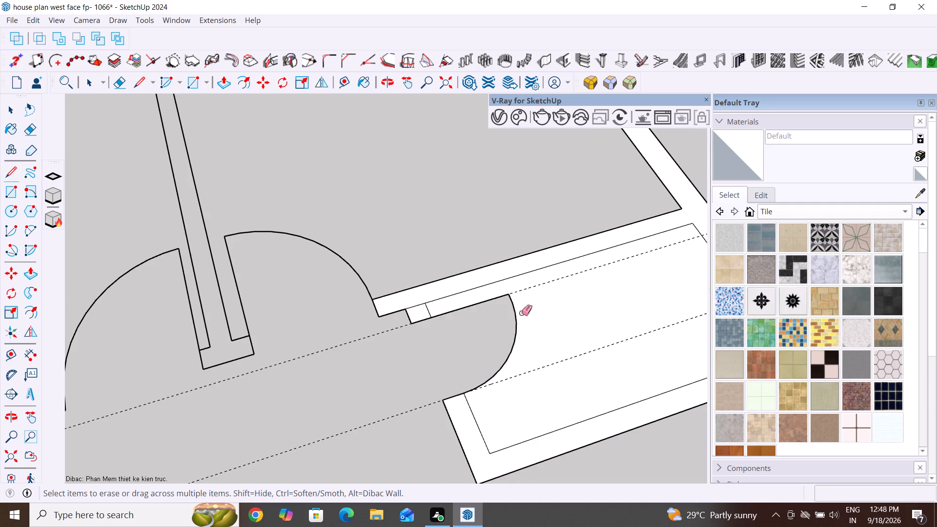
# Delete the floor face inside the narrow room.
pyautogui.click(8, 112)
pyautogui.click(573, 305)
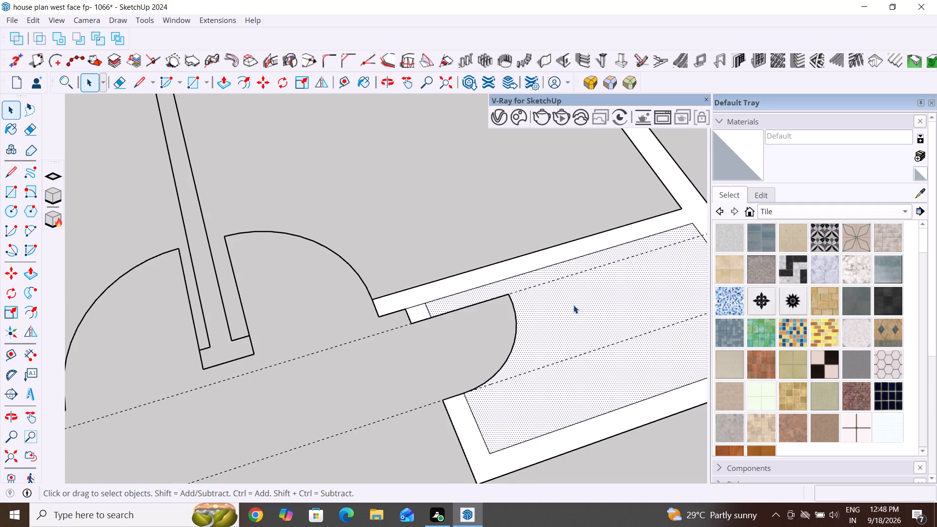
pyautogui.press('Delete')
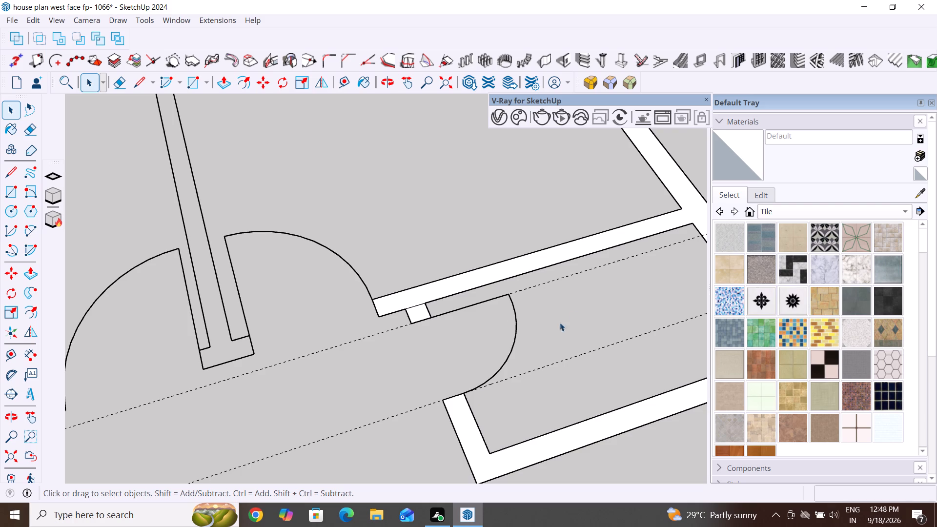
# Delete the two dashed door guides crossing the hall and the narrow room.
pyautogui.moveTo(574, 312); pyautogui.dragTo(522, 344, button='middle')
pyautogui.scroll(-9, 585, 210)
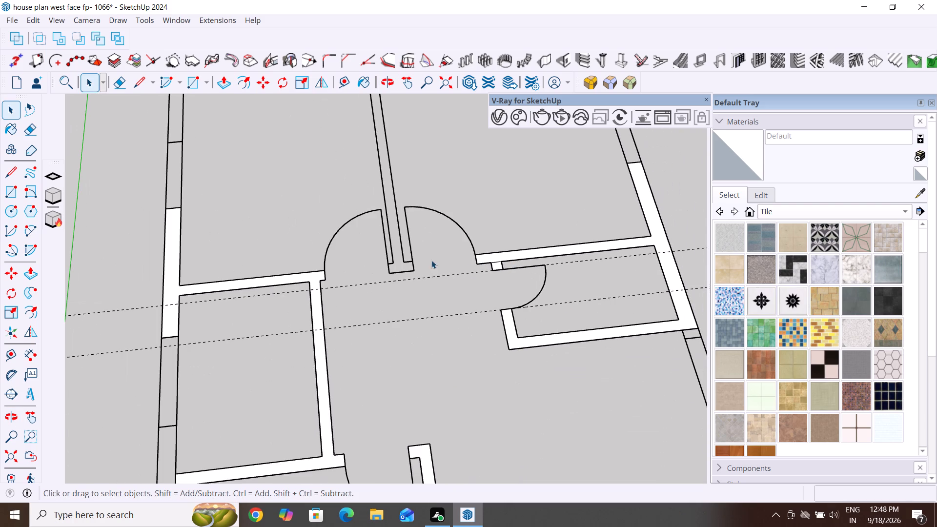
pyautogui.moveTo(456, 251); pyautogui.dragTo(438, 324)
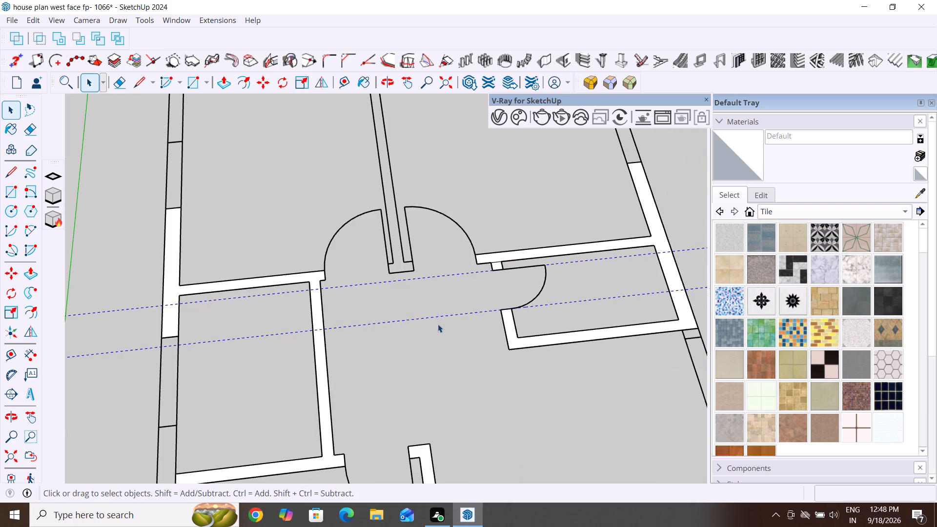
pyautogui.press('Delete')
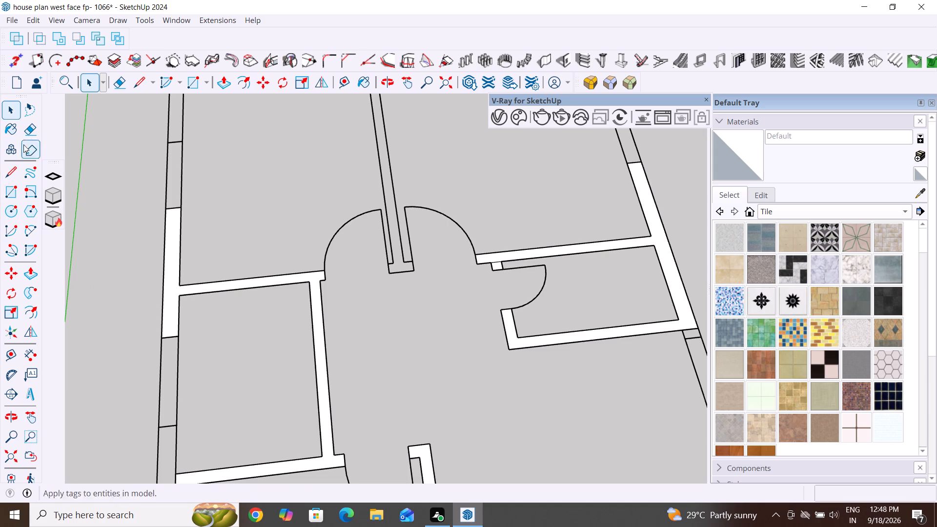
# Erase only the short line separating the narrow room's door stub from the bedroom partition, keeping the partition's other edges.
pyautogui.click(120, 83)
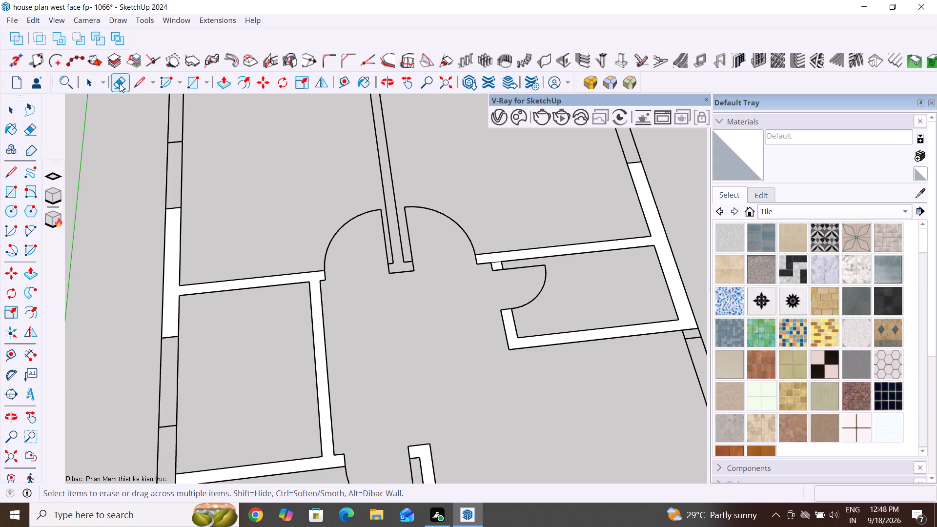
pyautogui.scroll(-4, 479, 201)
pyautogui.scroll(8, 496, 268)
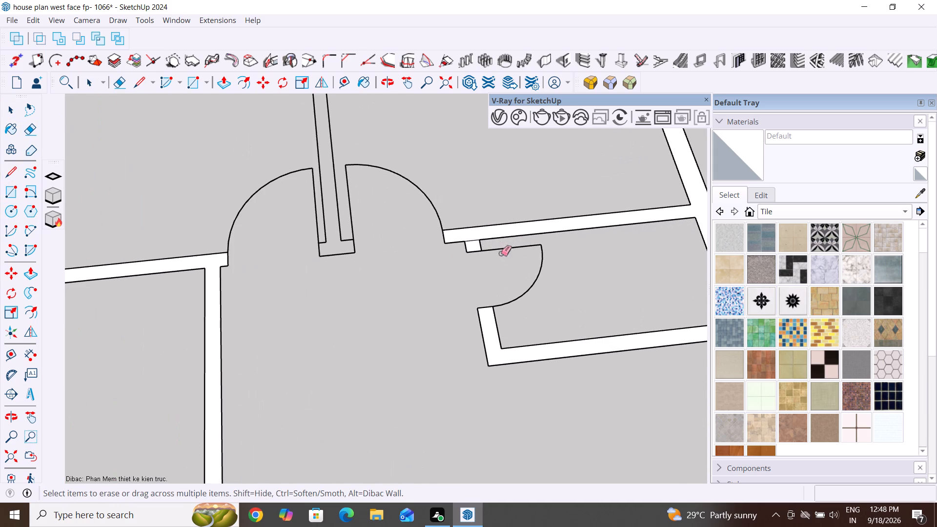
pyautogui.click(471, 238)
pyautogui.moveTo(471, 238); pyautogui.dragTo(474, 242)
pyautogui.moveTo(474, 242); pyautogui.dragTo(479, 242)
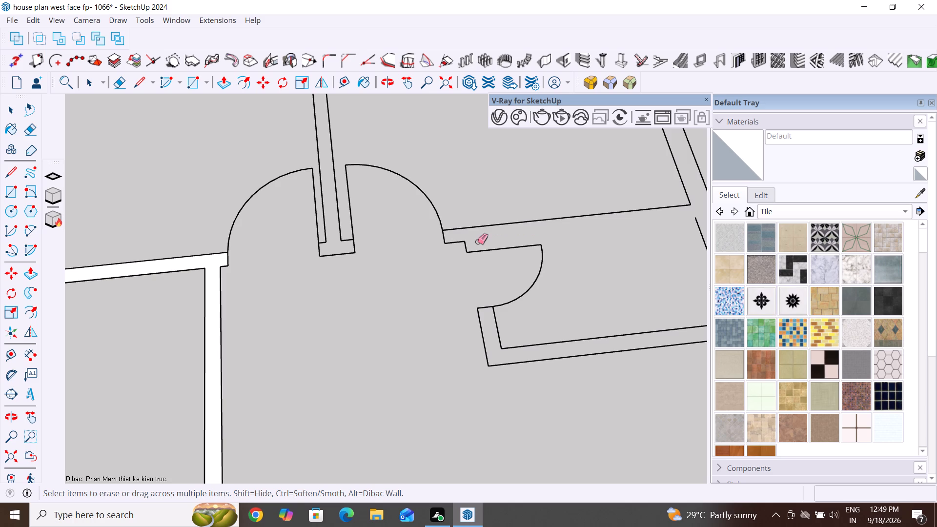
pyautogui.hotkey('ctrl', 'z')
pyautogui.scroll(4, 469, 230)
pyautogui.click(474, 246)
pyautogui.click(475, 246)
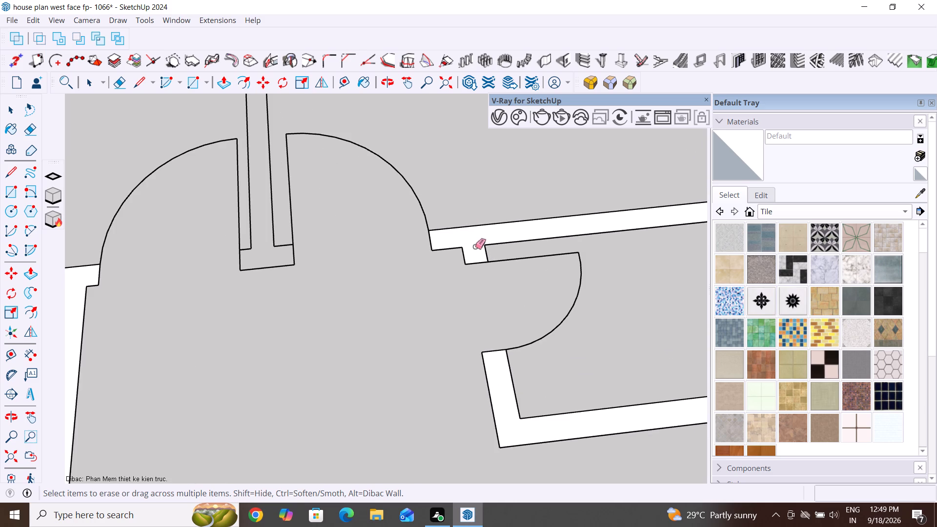
pyautogui.scroll(-5, 368, 296)
pyautogui.scroll(-6, 402, 340)
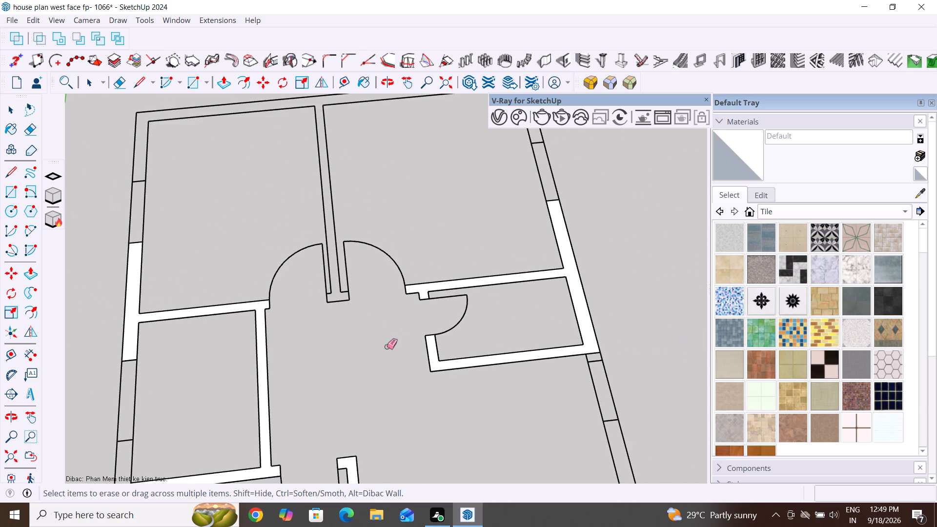
pyautogui.press('Escape')
pyautogui.press('Escape')
pyautogui.scroll(-5, 461, 286)
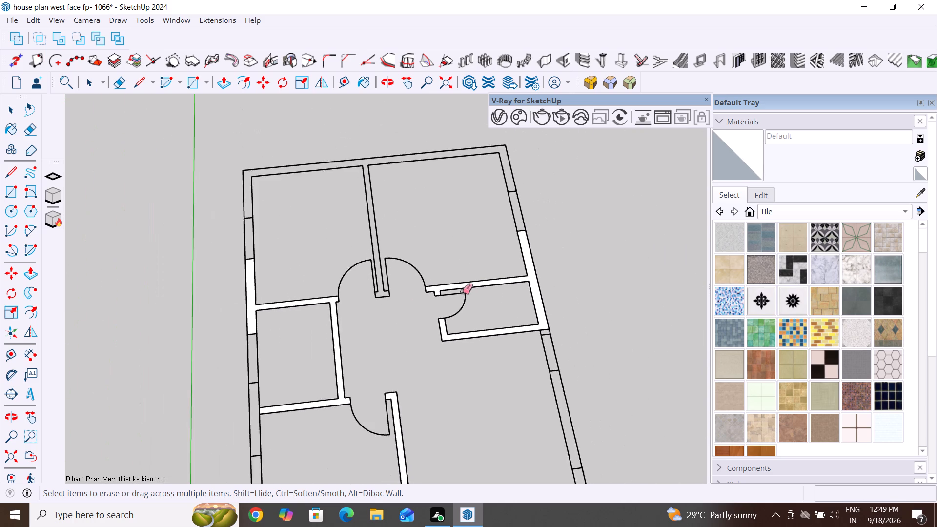
pyautogui.scroll(-4, 462, 291)
# Delete the white wall face filling the narrow room's walls and the adjoining outer wall.
pyautogui.click(11, 112)
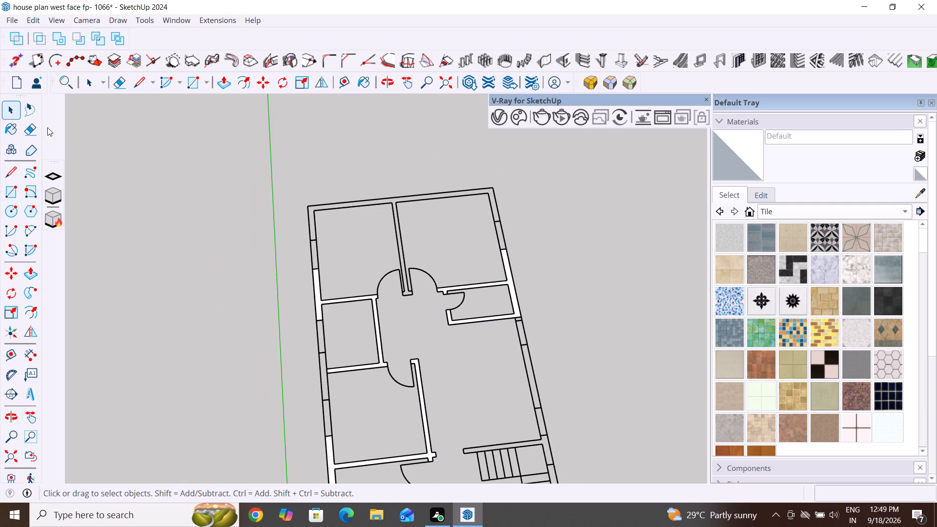
pyautogui.moveTo(489, 312); pyautogui.dragTo(422, 339, button='middle')
pyautogui.scroll(-1, 421, 339)
pyautogui.scroll(8, 487, 336)
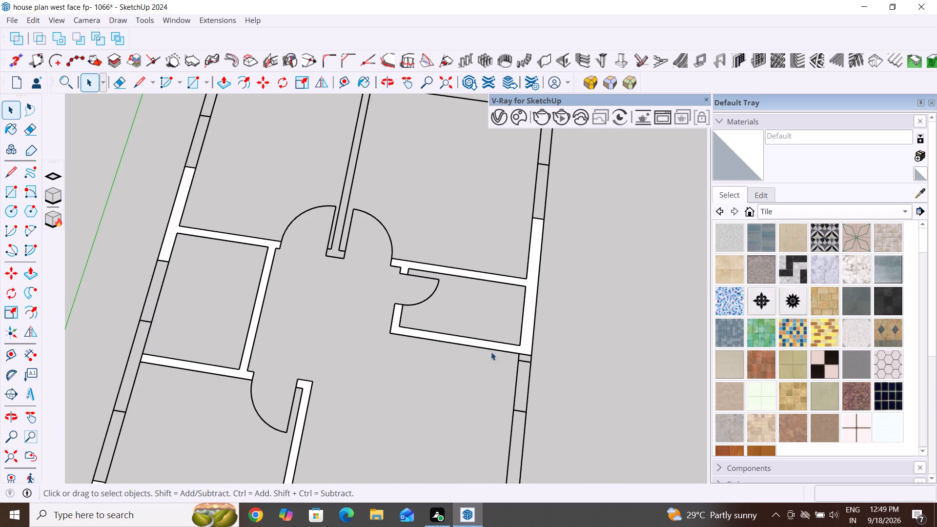
pyautogui.press('Escape')
pyautogui.press('Escape')
pyautogui.click(531, 306)
pyautogui.press('Delete')
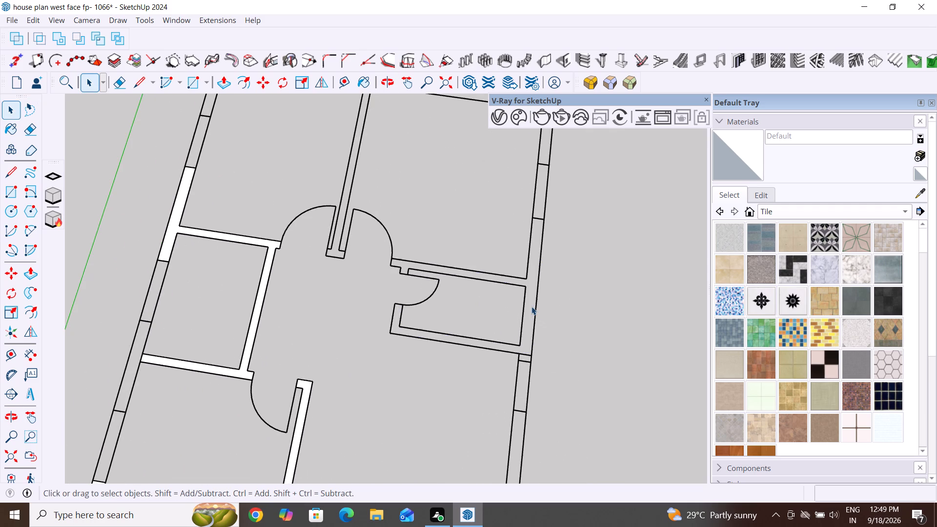
# Delete the two remaining white wall faces along the opposite outer wall, together with their connected partition fills.
pyautogui.scroll(-6, 508, 269)
pyautogui.scroll(-7, 437, 344)
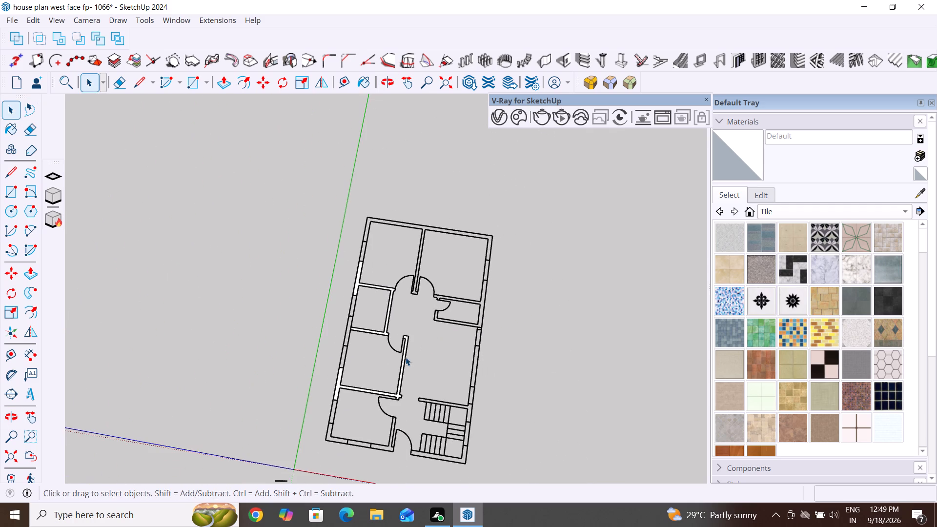
pyautogui.moveTo(421, 434); pyautogui.dragTo(481, 446, button='middle')
pyautogui.scroll(5, 491, 435)
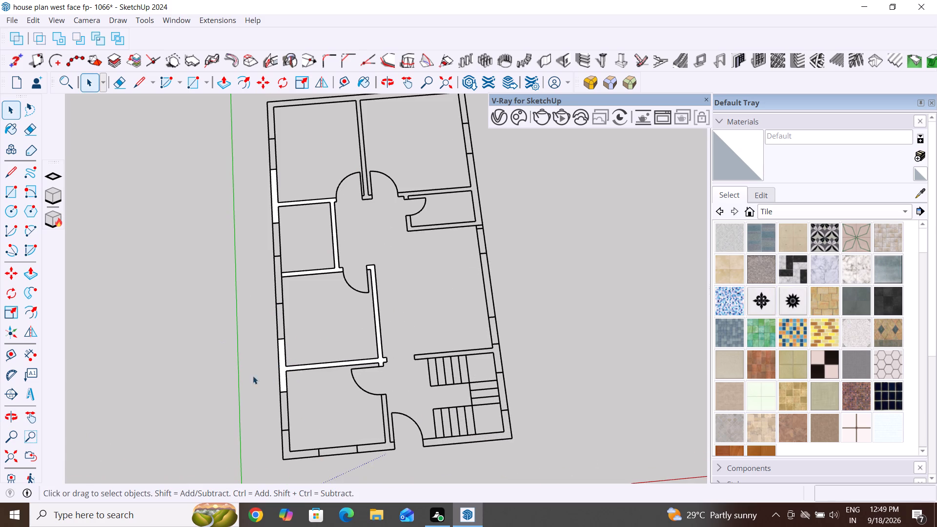
pyautogui.click(283, 368)
pyautogui.press('Delete')
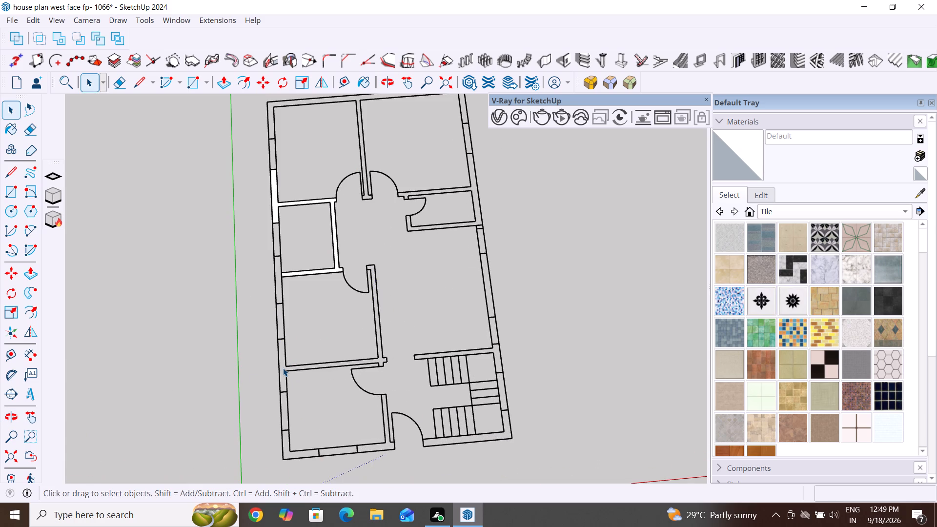
pyautogui.click(275, 217)
pyautogui.press('Delete')
pyautogui.scroll(-3, 292, 341)
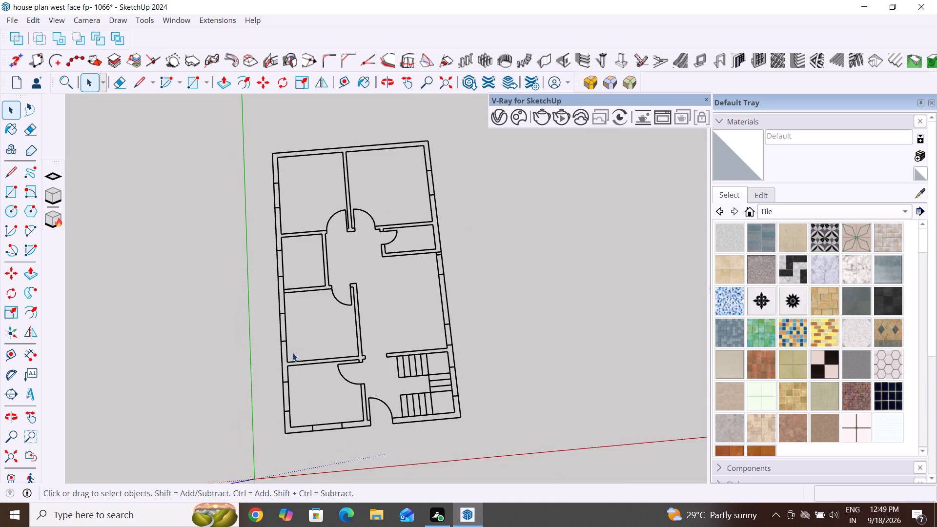
pyautogui.scroll(-1, 413, 310)
# Draw a 4' centre line through the window in the outer wall of the bedroom beside the narrow room, midpoint to midpoint.
pyautogui.click(16, 176)
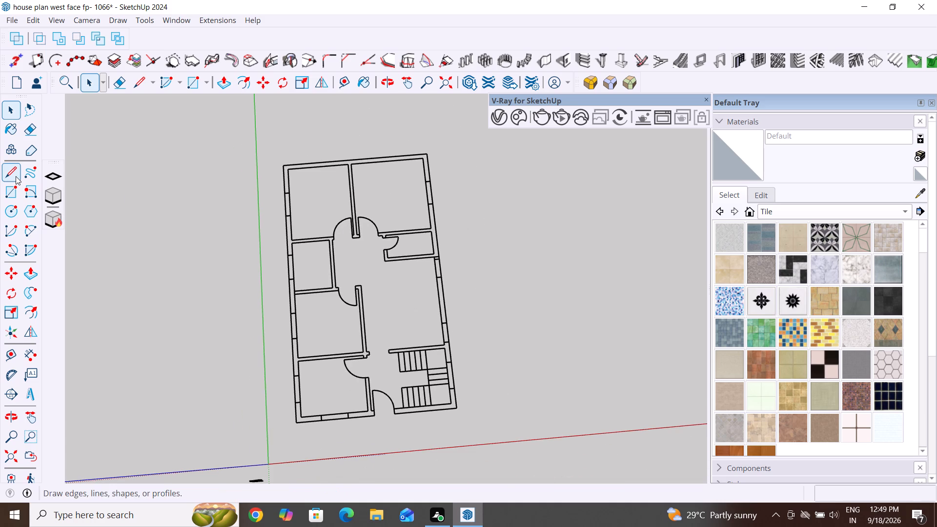
pyautogui.scroll(5, 432, 224)
pyautogui.scroll(8, 453, 146)
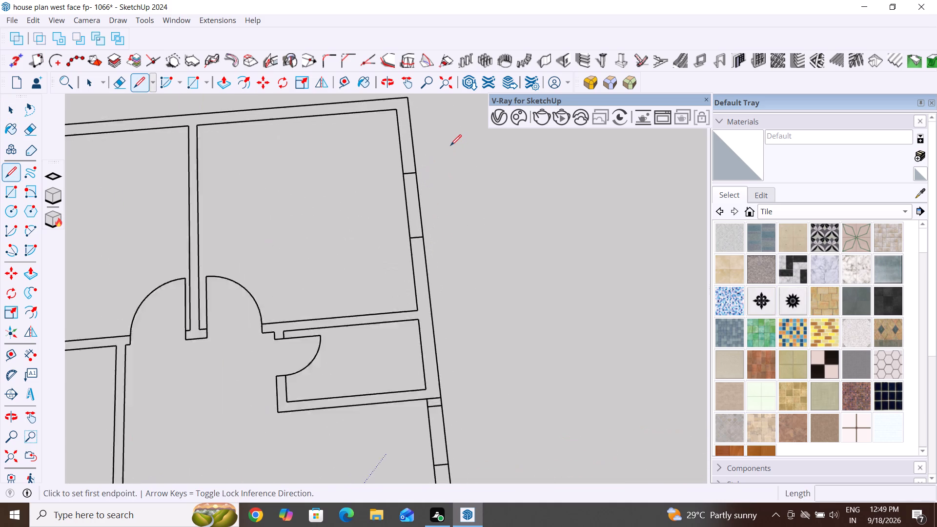
pyautogui.scroll(5, 450, 145)
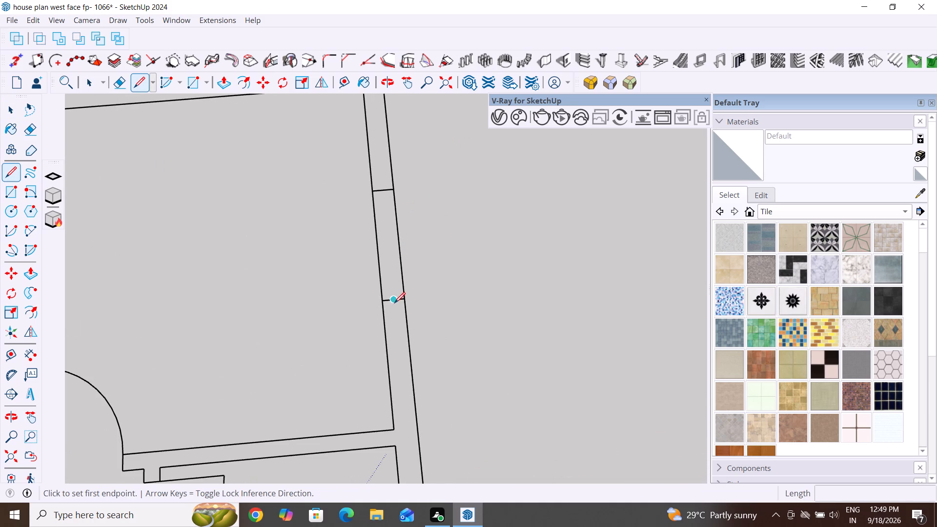
pyautogui.click(394, 302)
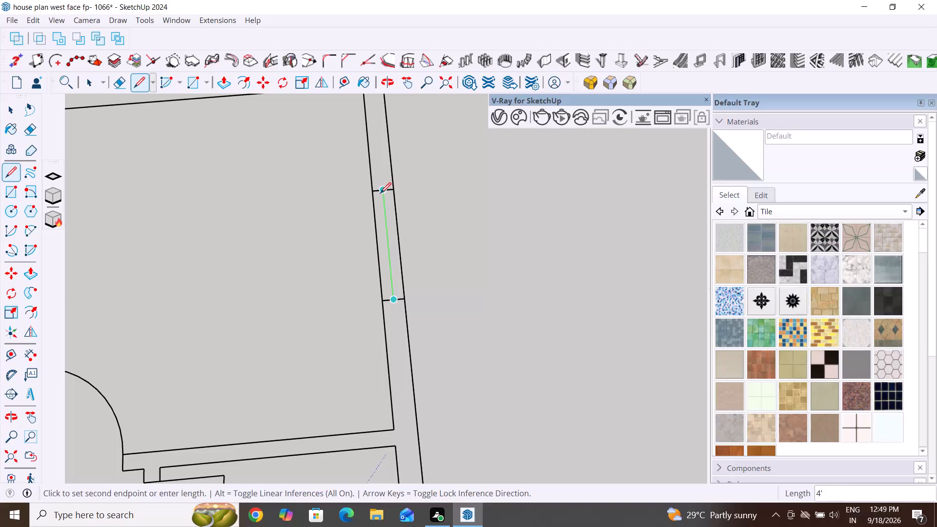
pyautogui.click(380, 193)
pyautogui.press('space')
pyautogui.scroll(-12, 510, 249)
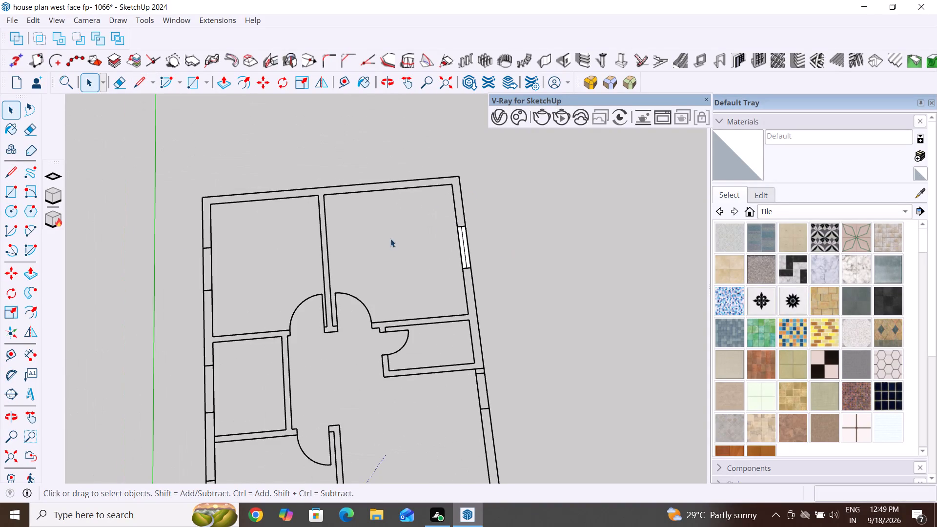
# Draw a 4' centre line, midpoint to midpoint, through the outer-wall window of the bedroom across the partition from the one just finished.
pyautogui.click(10, 174)
pyautogui.scroll(6, 179, 296)
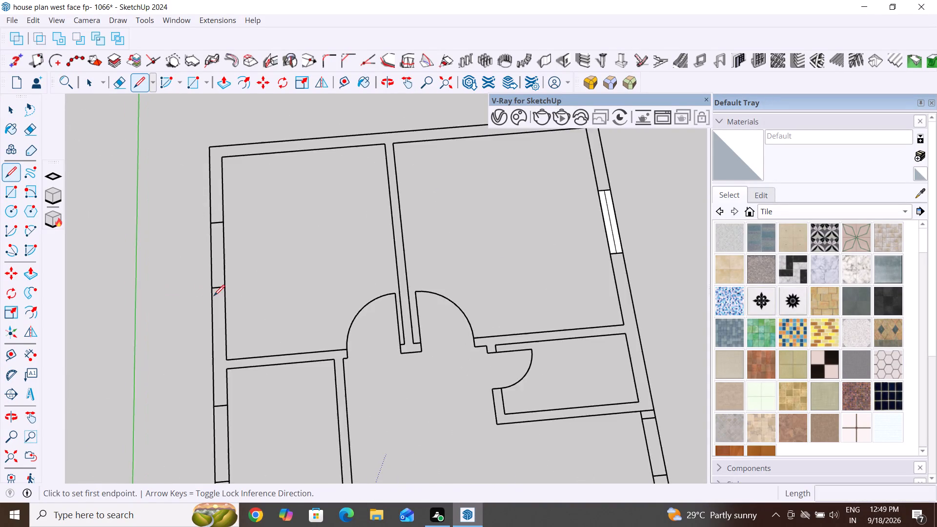
pyautogui.scroll(3, 214, 296)
pyautogui.click(218, 195)
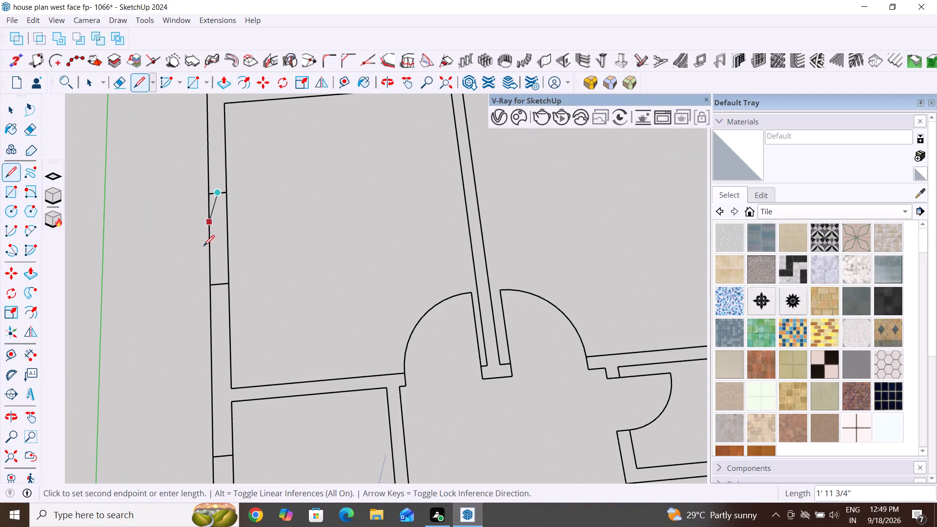
pyautogui.click(220, 285)
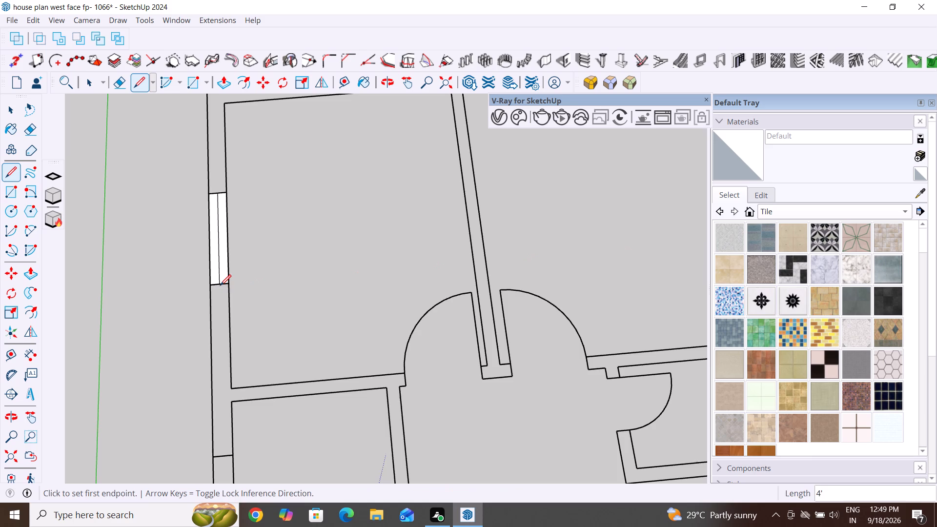
# Draw a 3' centre line, midpoint to midpoint, through the outer-wall window of the small room adjoining that bedroom.
pyautogui.scroll(-11, 405, 216)
pyautogui.scroll(5, 334, 344)
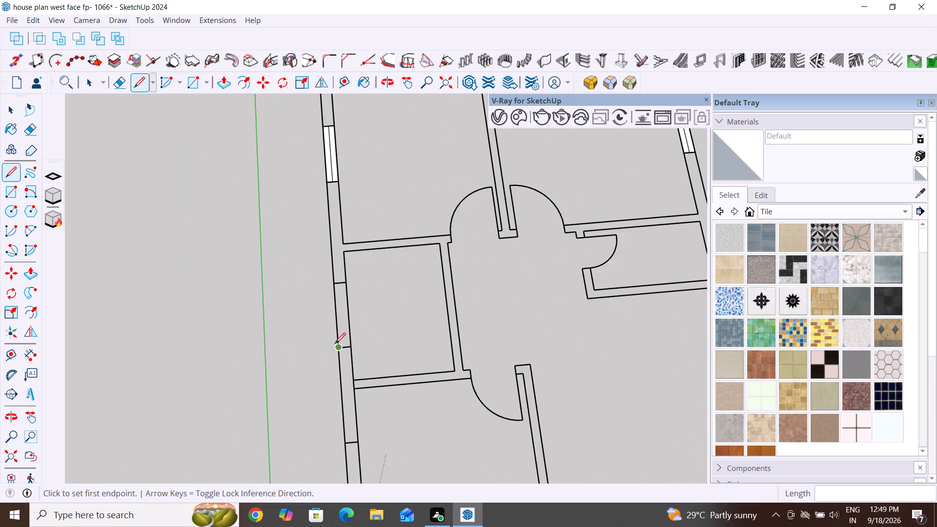
pyautogui.scroll(6, 354, 349)
pyautogui.click(338, 345)
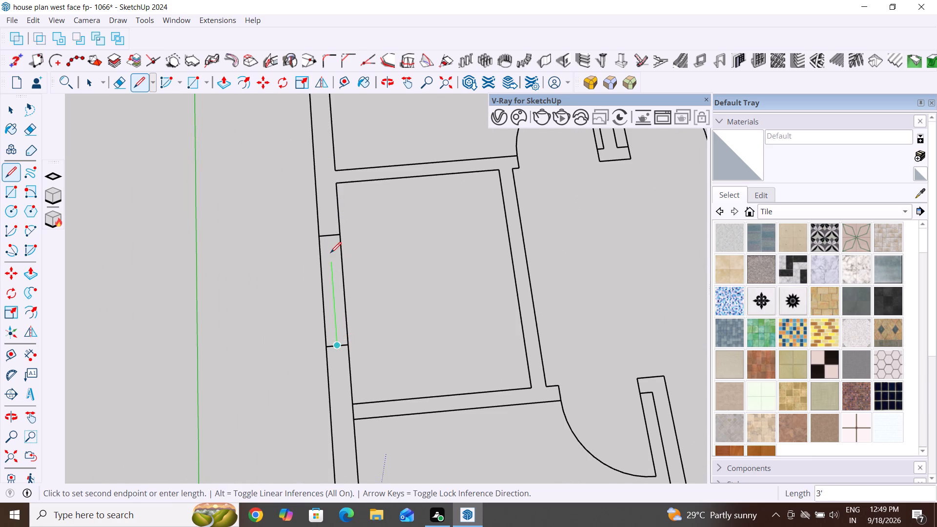
pyautogui.click(330, 233)
# Draw a 4' centre line, midpoint to midpoint, through the outer-wall window of the room between the small room and the front corner room.
pyautogui.scroll(-12, 320, 243)
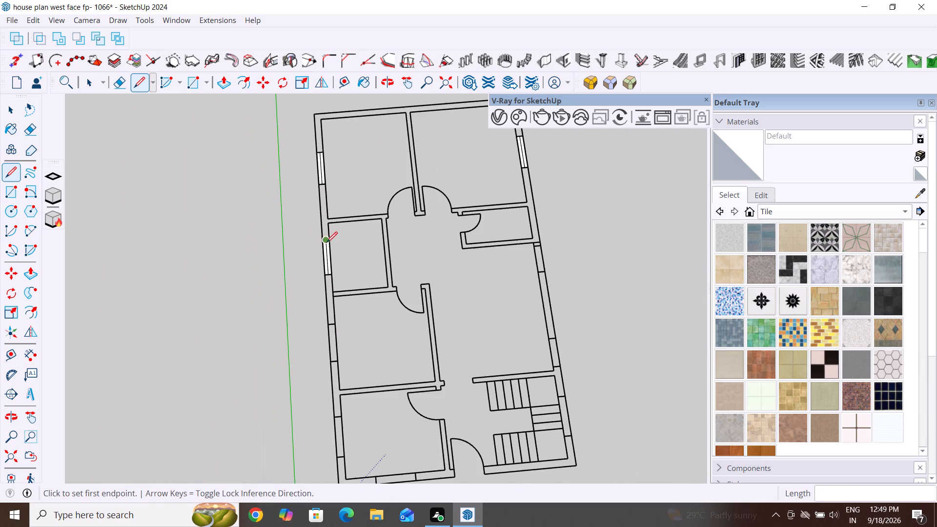
pyautogui.scroll(4, 333, 363)
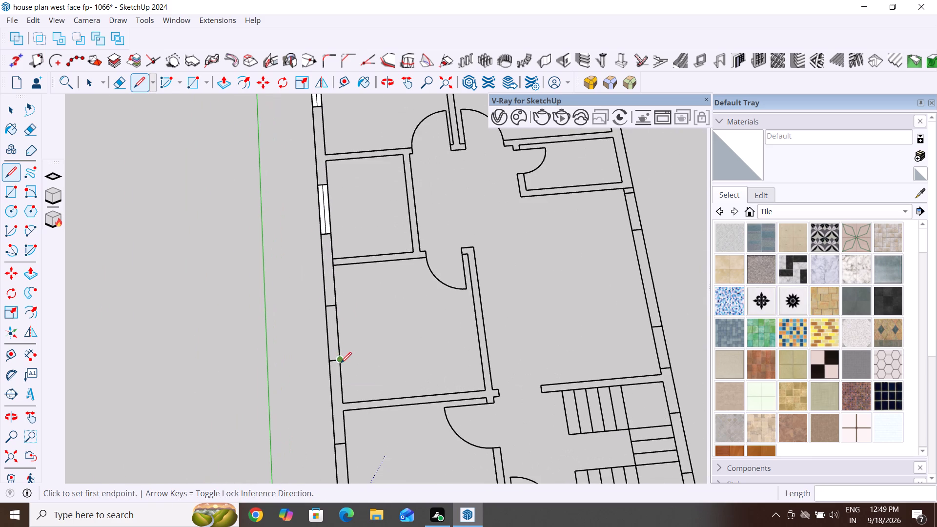
pyautogui.scroll(9, 335, 360)
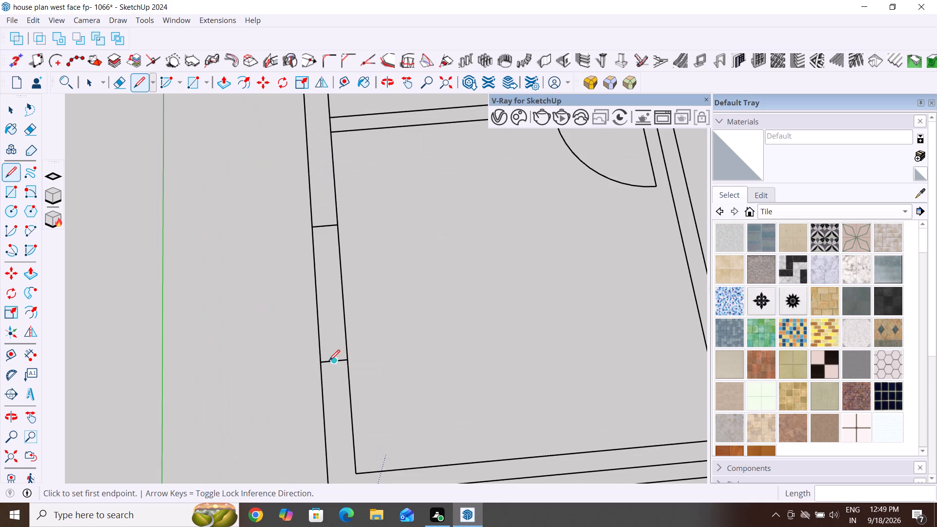
pyautogui.click(333, 363)
pyautogui.click(325, 226)
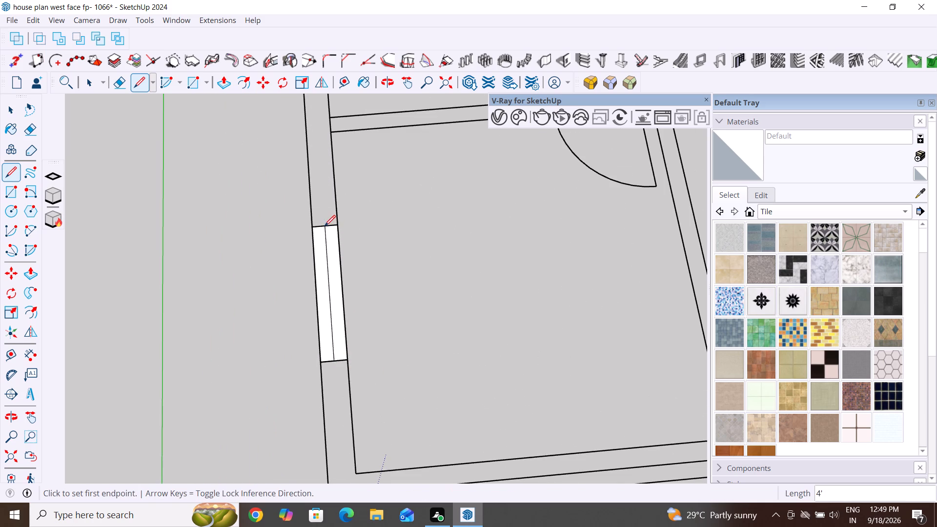
# Draw a 4' centre line, midpoint to midpoint, through the side-wall window of the front corner room.
pyautogui.scroll(-12, 323, 207)
pyautogui.scroll(4, 344, 385)
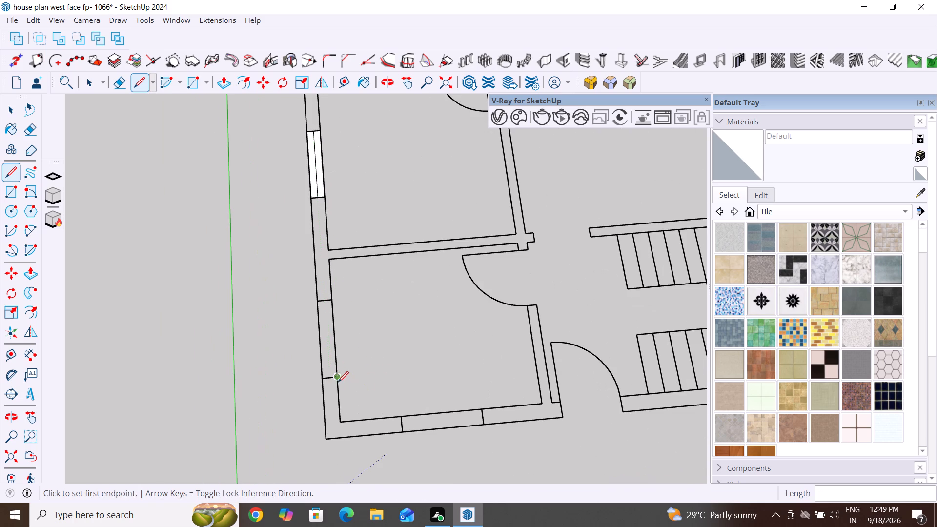
pyautogui.scroll(5, 329, 379)
pyautogui.click(329, 379)
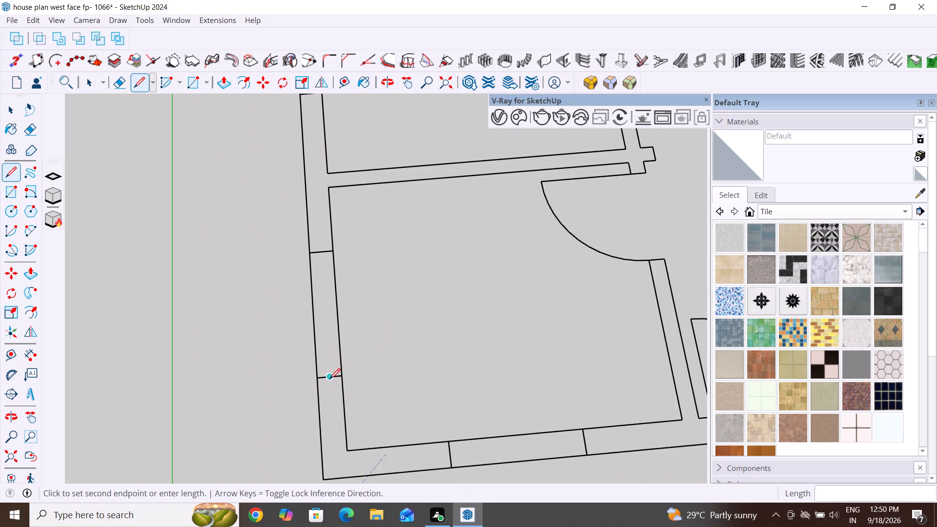
pyautogui.click(321, 250)
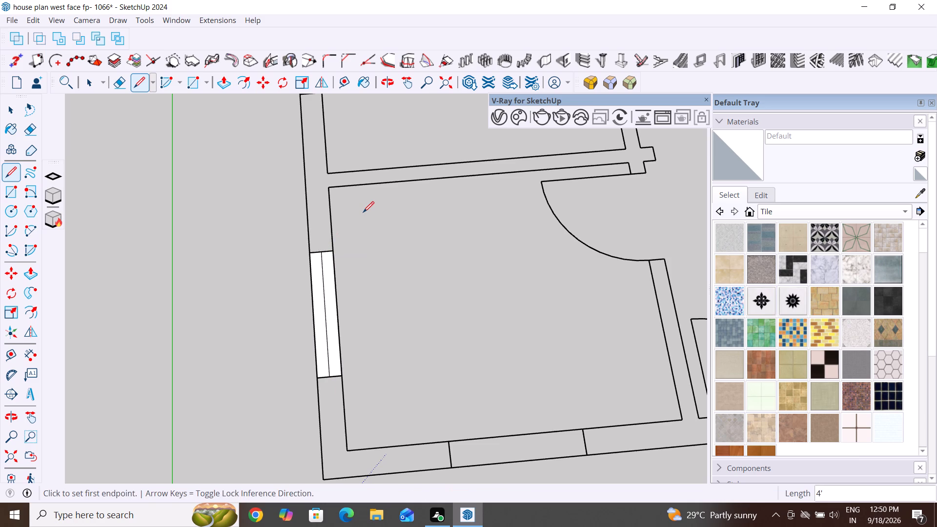
# Draw a centre line, midpoint to midpoint, through the front-wall window of the front corner room.
pyautogui.scroll(-10, 363, 212)
pyautogui.scroll(10, 457, 340)
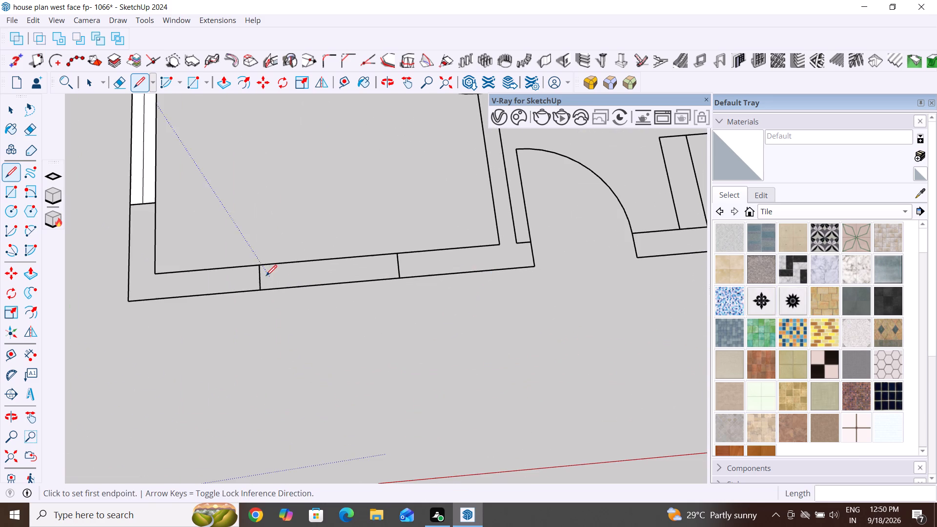
pyautogui.click(258, 278)
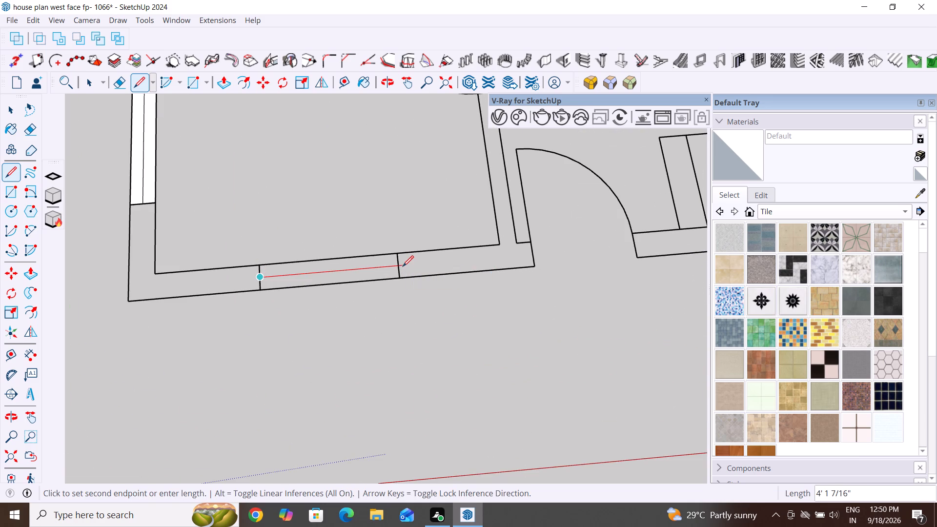
pyautogui.click(401, 266)
# Draw a 4' centre line, midpoint to midpoint, through the outer-wall window beside the staircase.
pyautogui.scroll(-11, 228, 323)
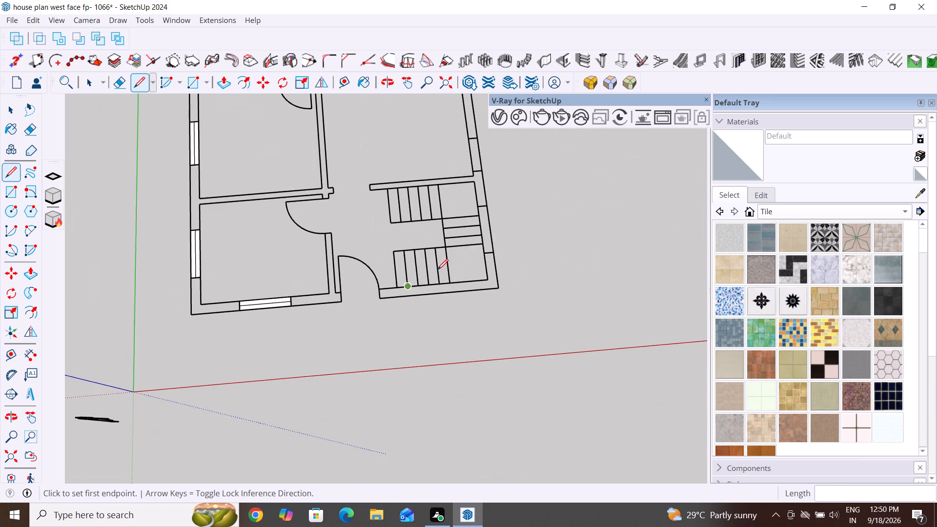
pyautogui.scroll(9, 499, 200)
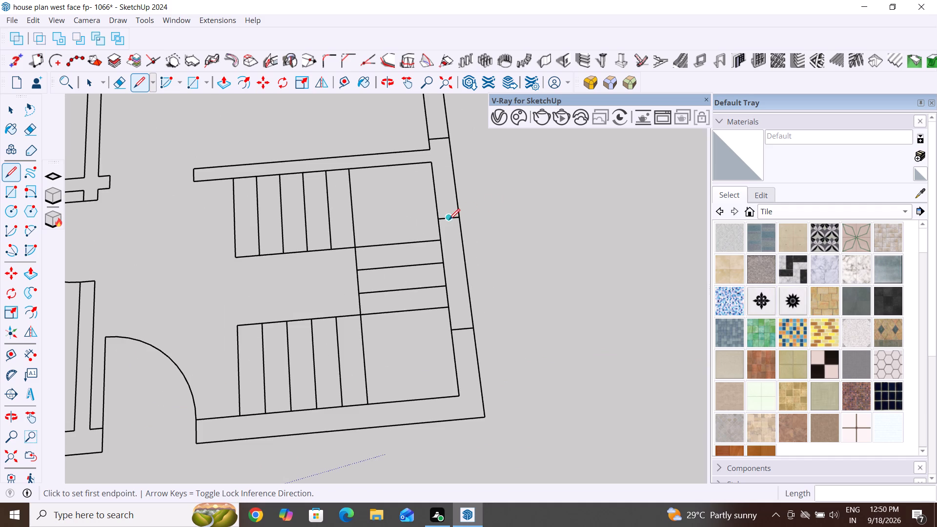
pyautogui.click(449, 220)
pyautogui.click(465, 333)
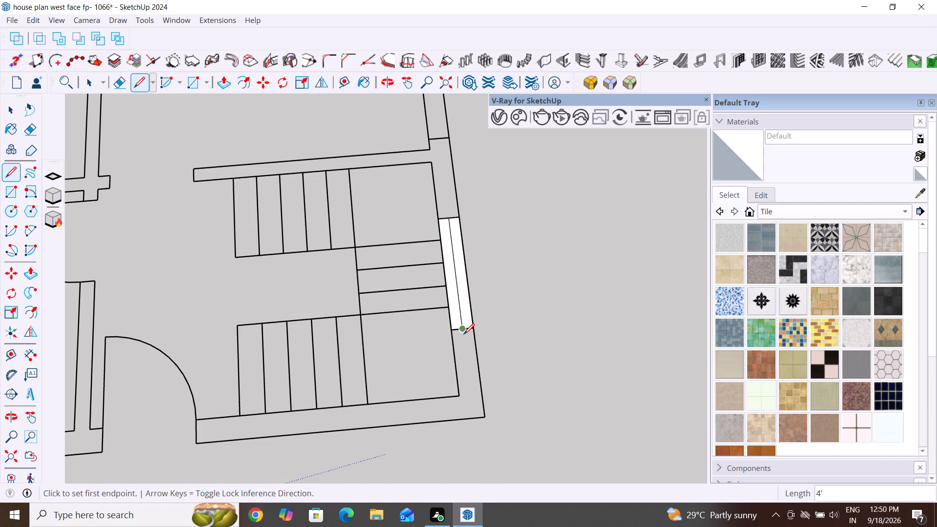
# Draw a 3' centre line, midpoint to midpoint, through the hall's outer-wall window just beyond the staircase partition.
pyautogui.scroll(-13, 481, 327)
pyautogui.scroll(11, 494, 226)
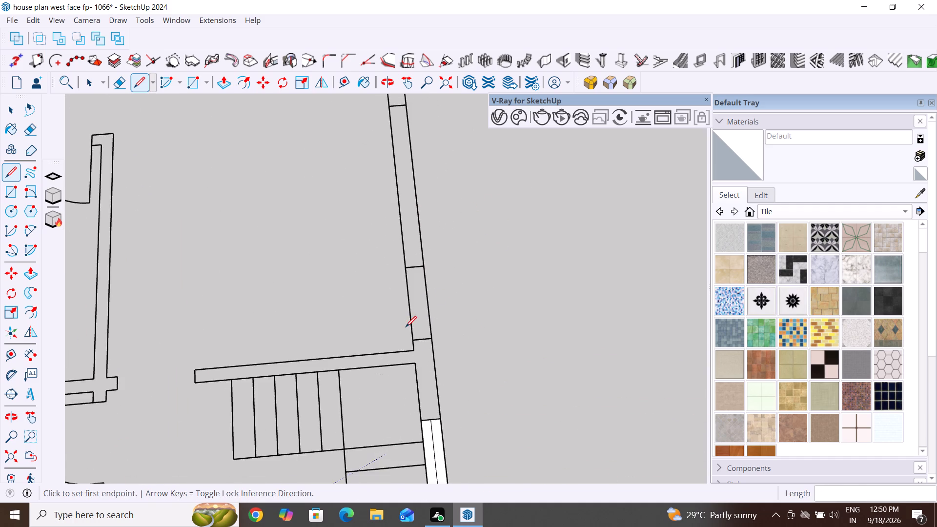
pyautogui.scroll(5, 405, 327)
pyautogui.click(431, 350)
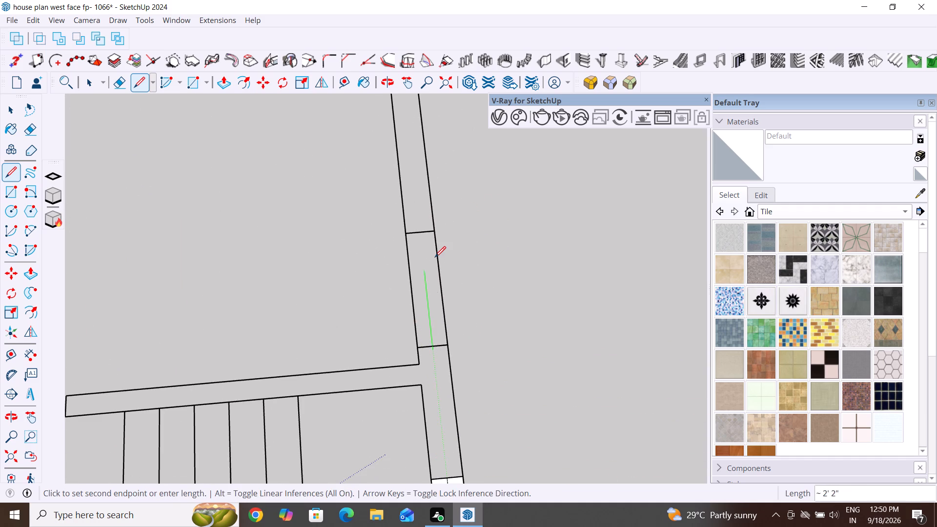
pyautogui.hotkey('ctrl', 'z')
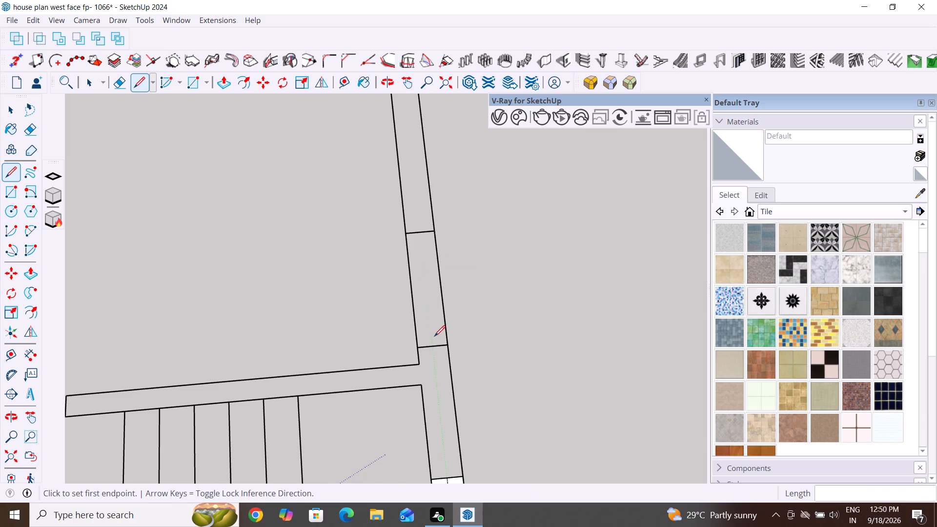
pyautogui.click(434, 345)
pyautogui.click(423, 232)
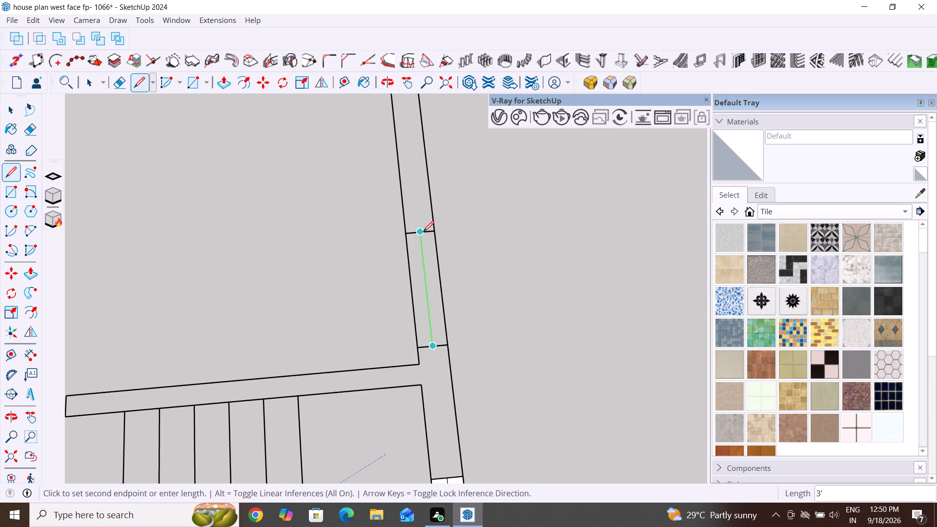
# Draw a centre line, midpoint to midpoint, through the hall's outer-wall window next to the narrow room.
pyautogui.scroll(-17, 208, 200)
pyautogui.scroll(-5, 422, 182)
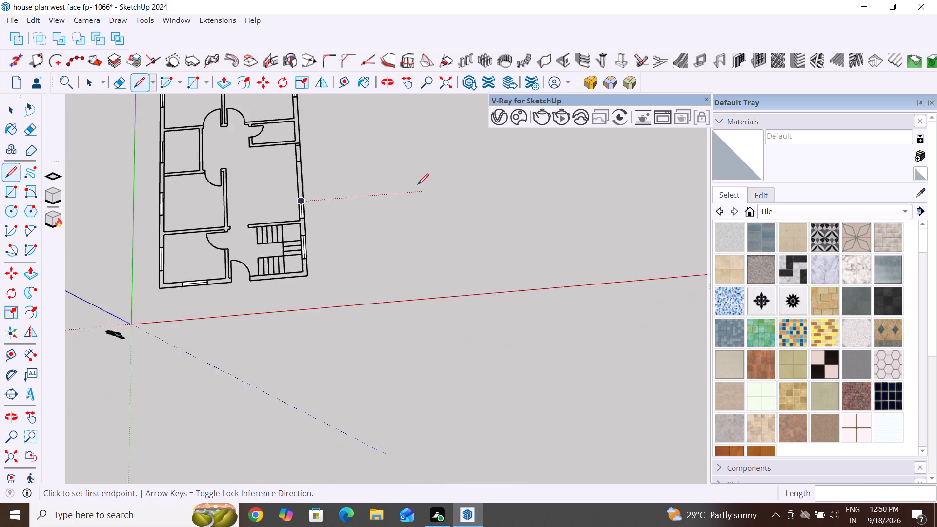
pyautogui.scroll(-6, 363, 163)
pyautogui.scroll(8, 323, 105)
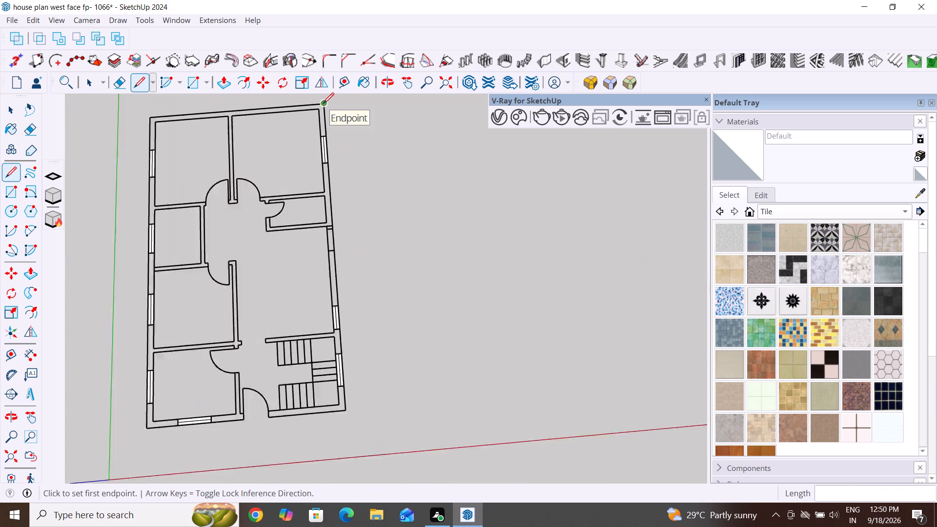
pyautogui.scroll(2, 323, 103)
pyautogui.scroll(8, 323, 264)
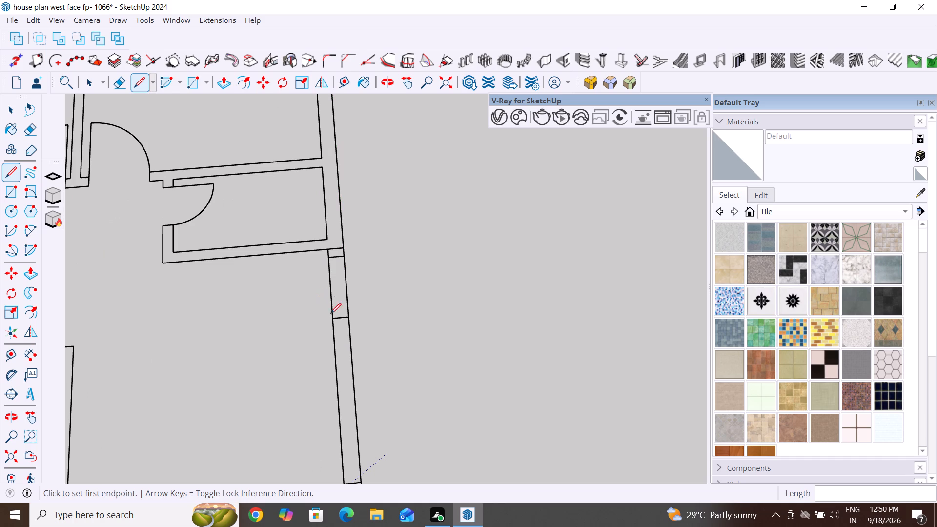
pyautogui.click(340, 318)
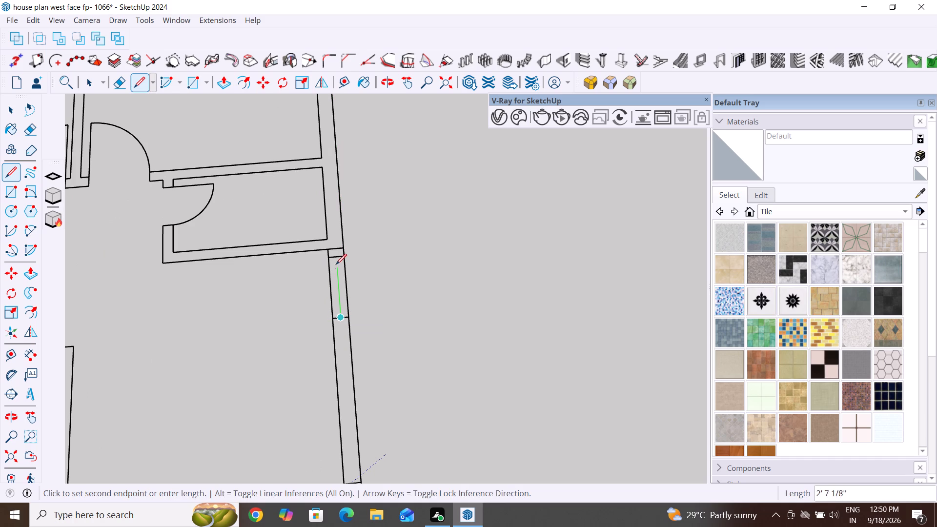
pyautogui.click(337, 259)
pyautogui.press('Escape')
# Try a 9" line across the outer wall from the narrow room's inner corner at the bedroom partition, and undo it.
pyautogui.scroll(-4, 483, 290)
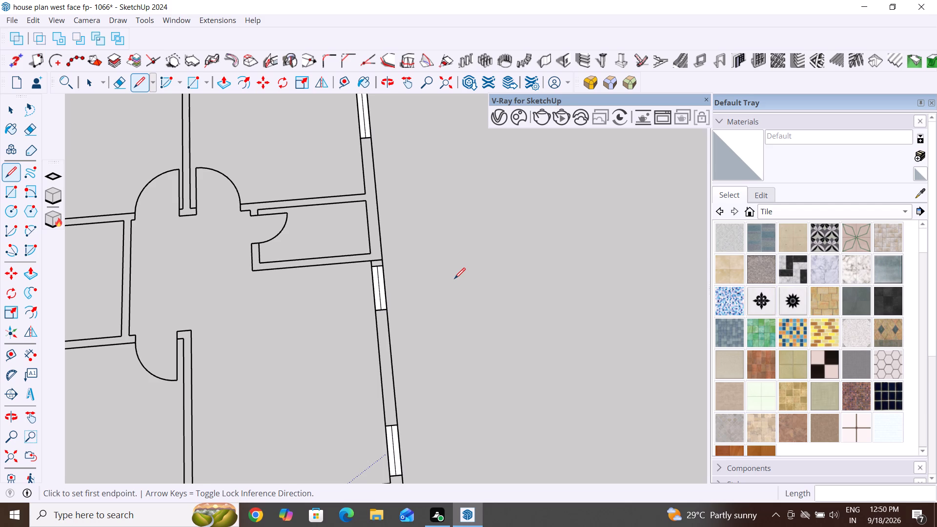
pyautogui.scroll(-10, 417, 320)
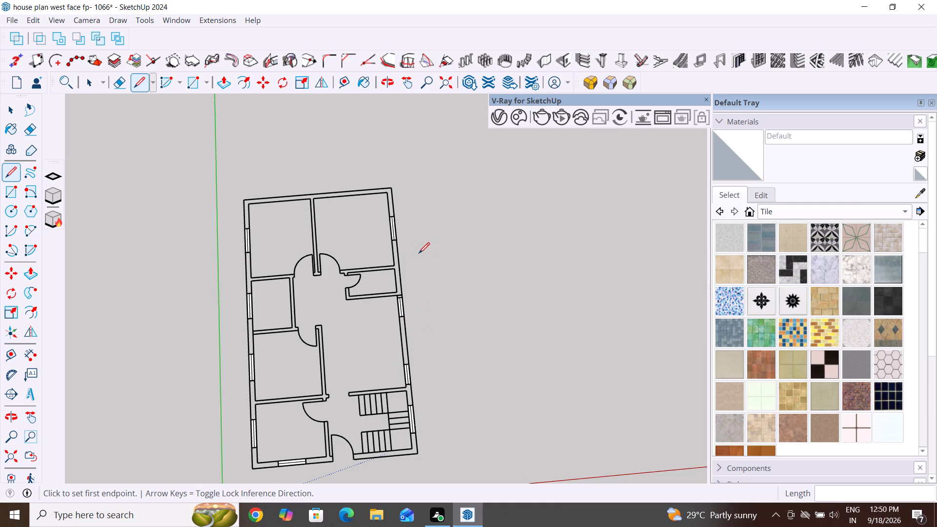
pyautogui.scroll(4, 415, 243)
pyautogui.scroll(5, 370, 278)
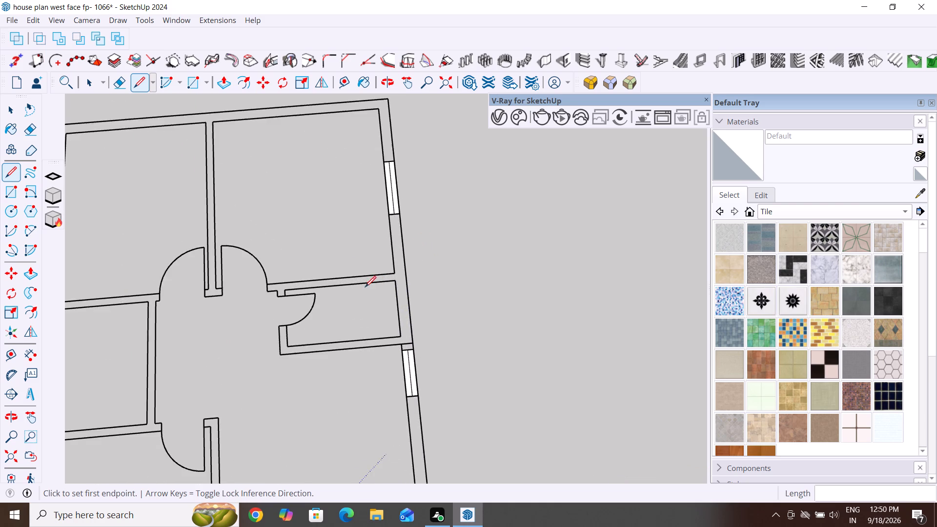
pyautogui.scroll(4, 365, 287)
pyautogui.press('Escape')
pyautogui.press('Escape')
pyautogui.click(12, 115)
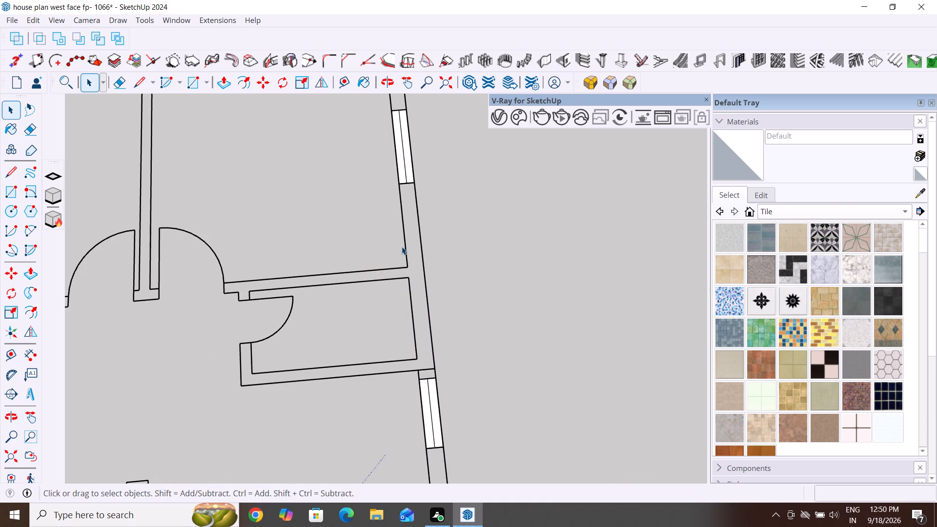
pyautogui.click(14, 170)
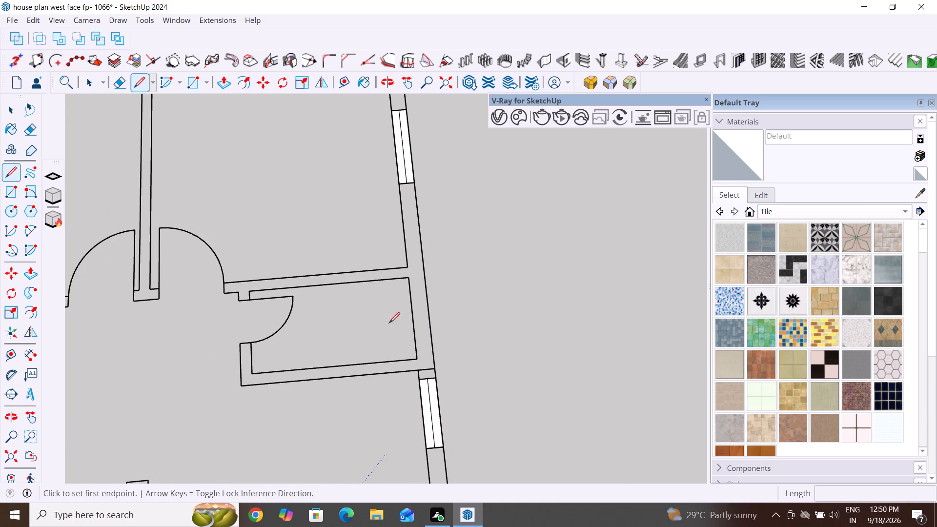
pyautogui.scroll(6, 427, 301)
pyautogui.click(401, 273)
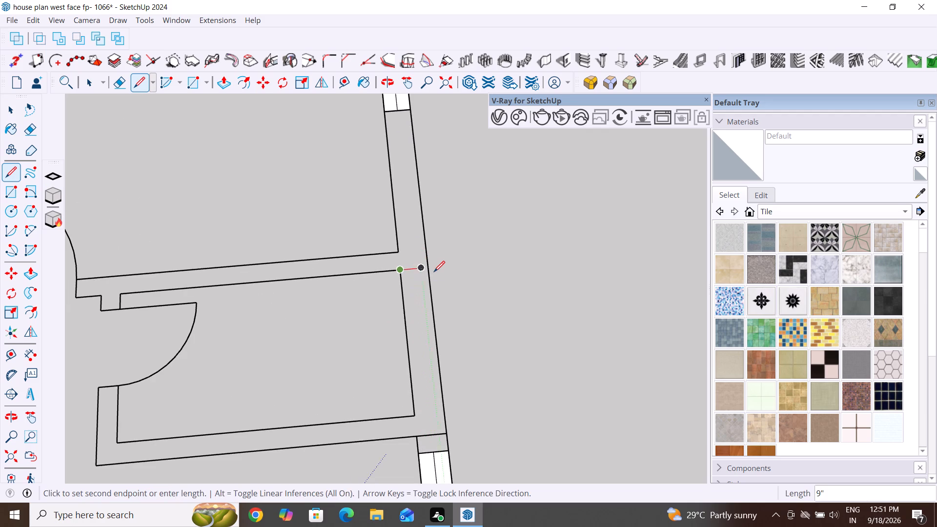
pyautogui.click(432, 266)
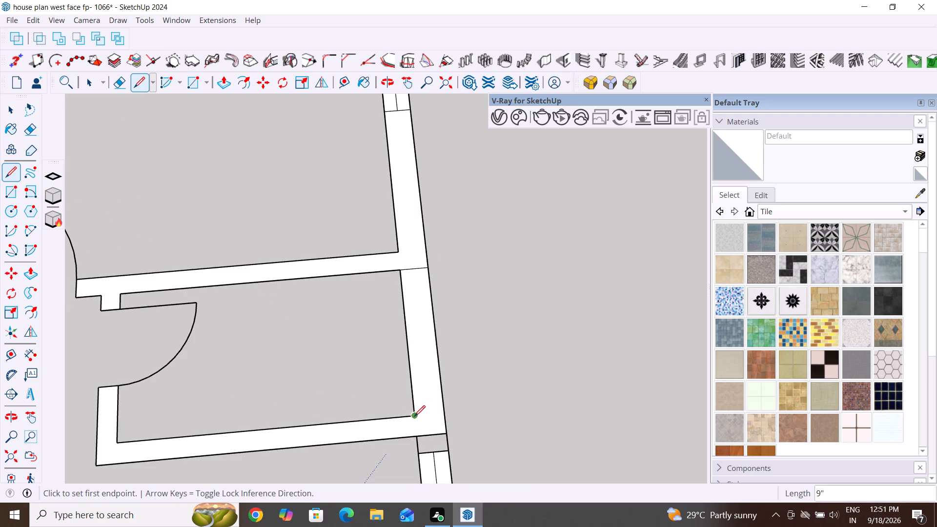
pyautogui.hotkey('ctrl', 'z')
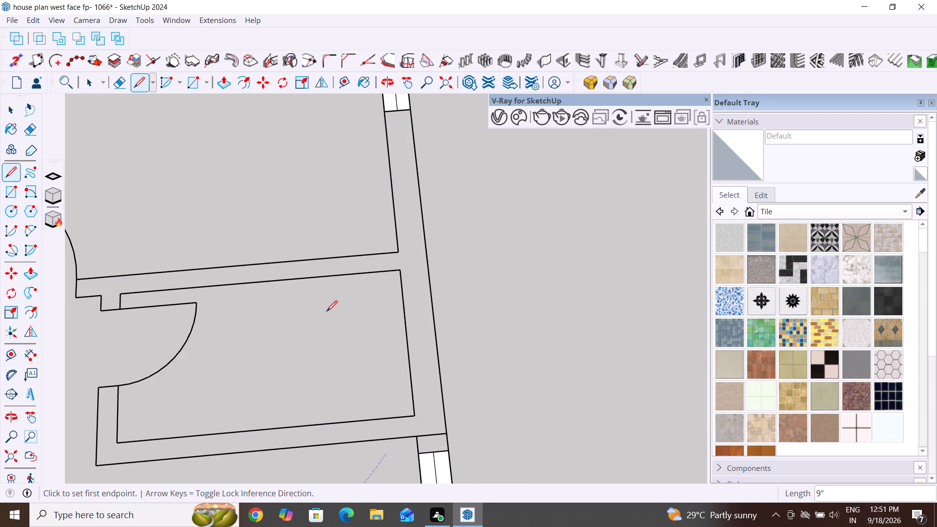
# Draw a 9" line straight across the outer wall from the midpoint of the narrow room's inner wall edge.
pyautogui.click(407, 343)
pyautogui.click(435, 340)
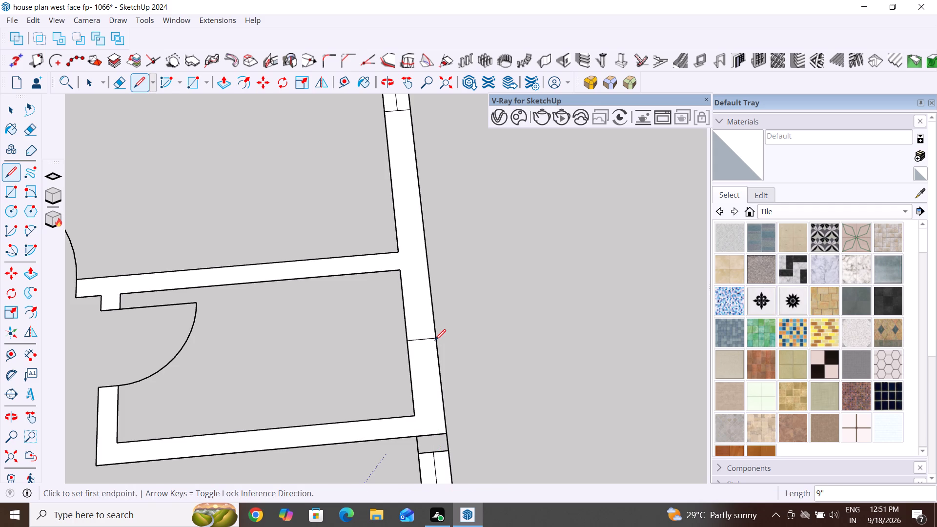
pyautogui.press('Escape')
pyautogui.press('Escape')
# Place guides 1' to either side of the line crossing the narrow room's outer wall, measured from its midpoint.
pyautogui.click(17, 356)
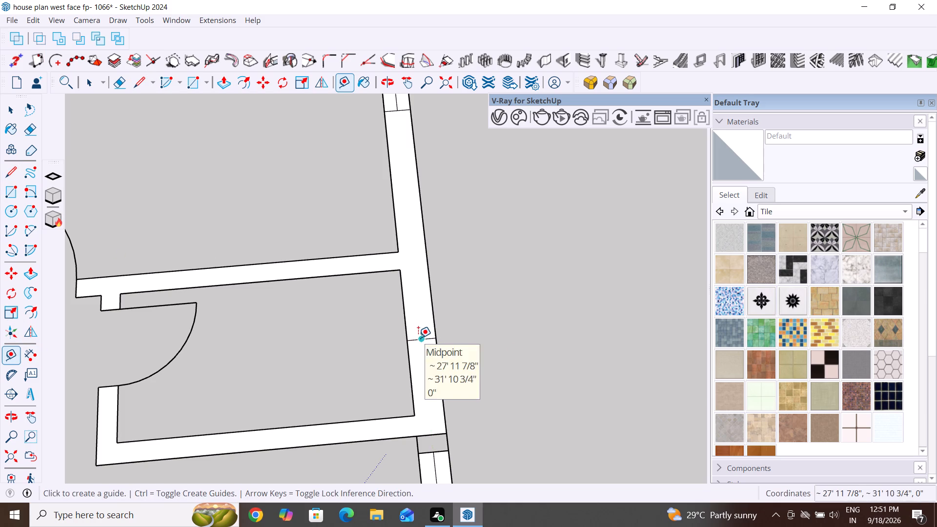
pyautogui.click(418, 338)
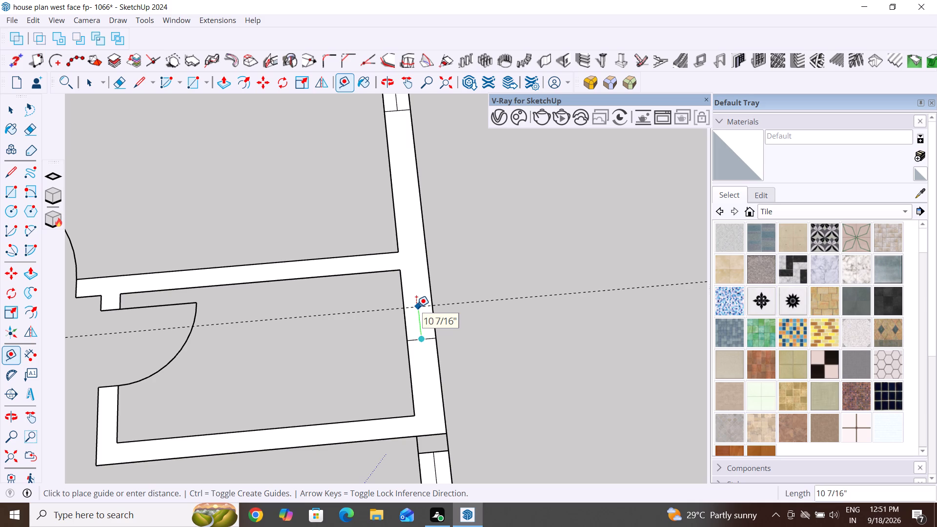
pyautogui.write("1'")
pyautogui.press('Return')
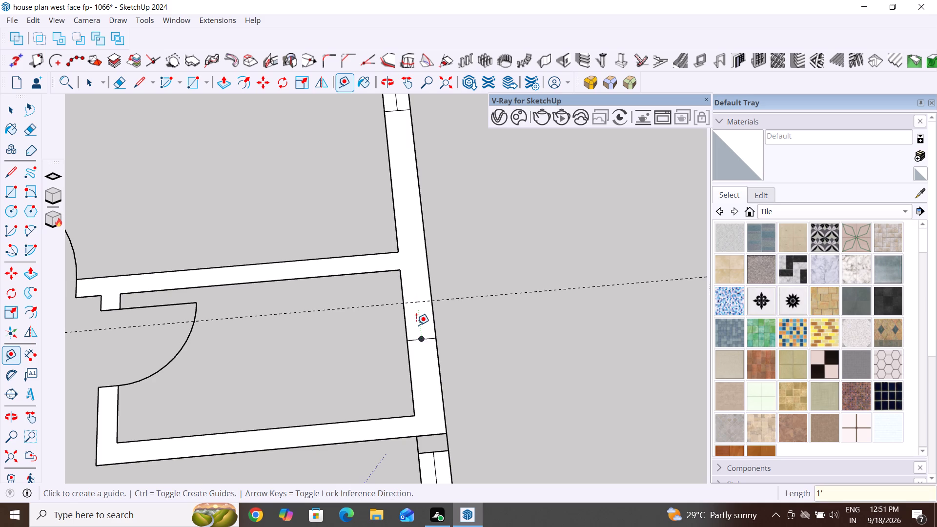
pyautogui.click(416, 341)
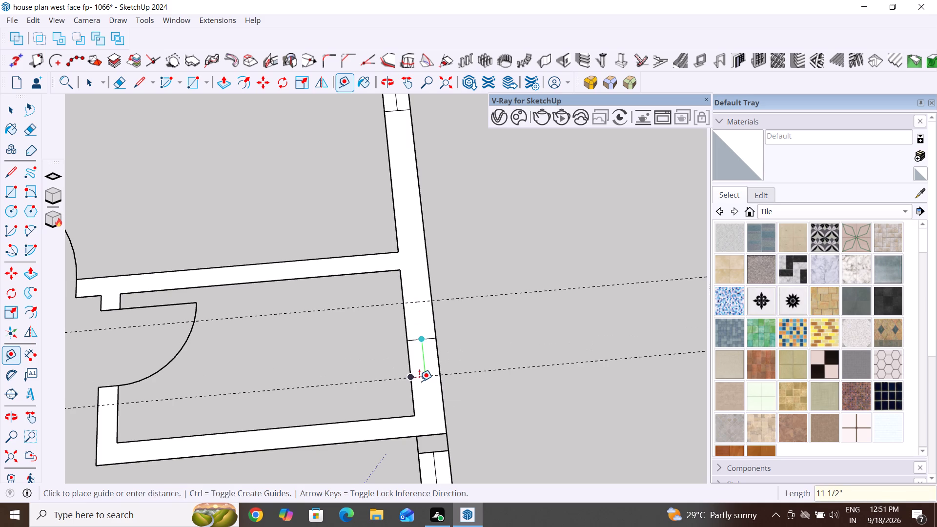
pyautogui.write("1'")
pyautogui.press('Return')
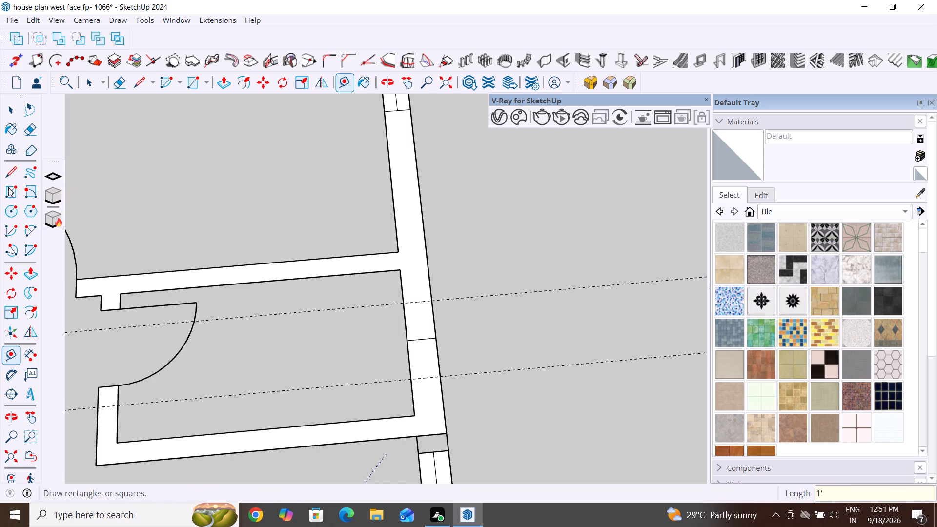
# Draw 9" lines straight across the narrow room's outer wall along both guides to mark the window's two ends.
pyautogui.click(5, 173)
pyautogui.scroll(5, 495, 331)
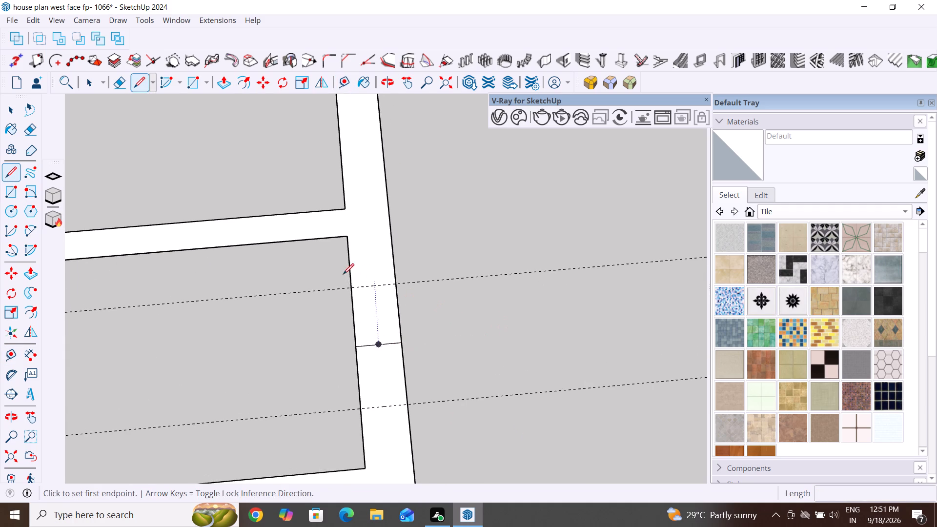
pyautogui.click(349, 287)
pyautogui.click(395, 281)
pyautogui.click(359, 408)
pyautogui.click(412, 402)
pyautogui.scroll(-6, 459, 317)
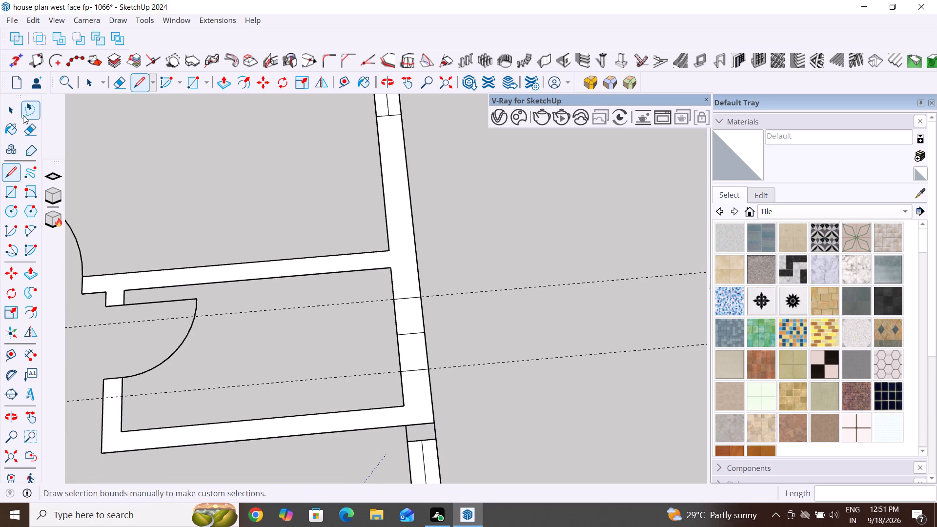
# Delete the middle line between the narrow room's window ends, along with the two guides.
pyautogui.click(8, 108)
pyautogui.press('Escape')
pyautogui.press('Escape')
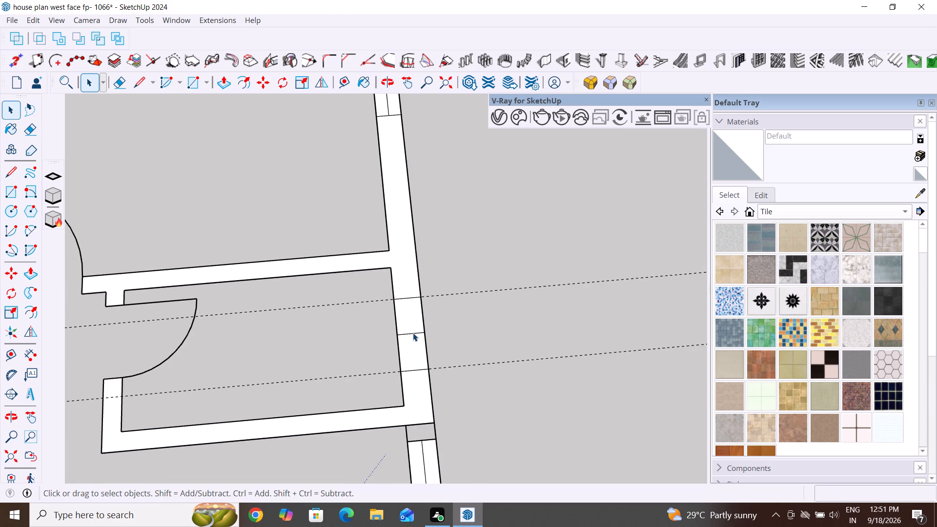
pyautogui.click(413, 333)
pyautogui.press('Delete')
pyautogui.moveTo(616, 253); pyautogui.dragTo(528, 389)
pyautogui.press('Delete')
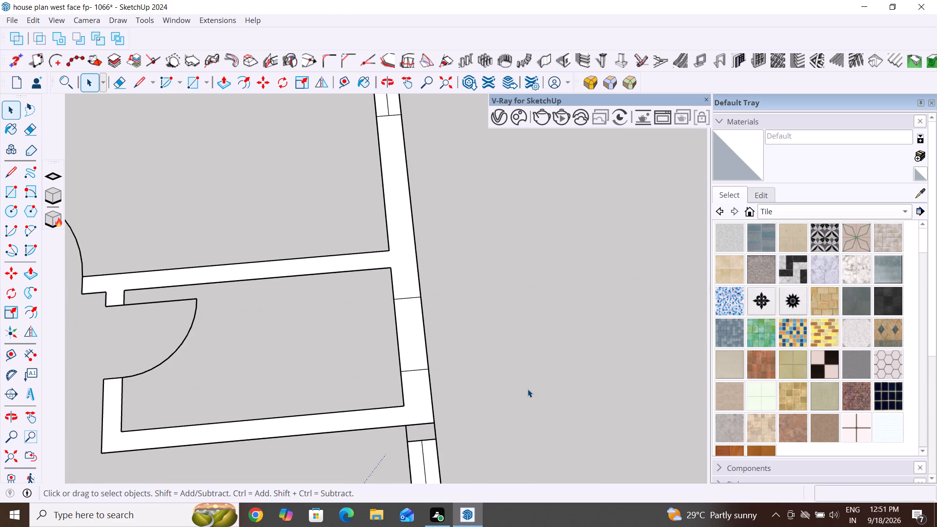
# Draw a 6" line across the hall-side partition of the small room opposite the narrow room, from the partition's inner midpoint.
pyautogui.scroll(-10, 527, 391)
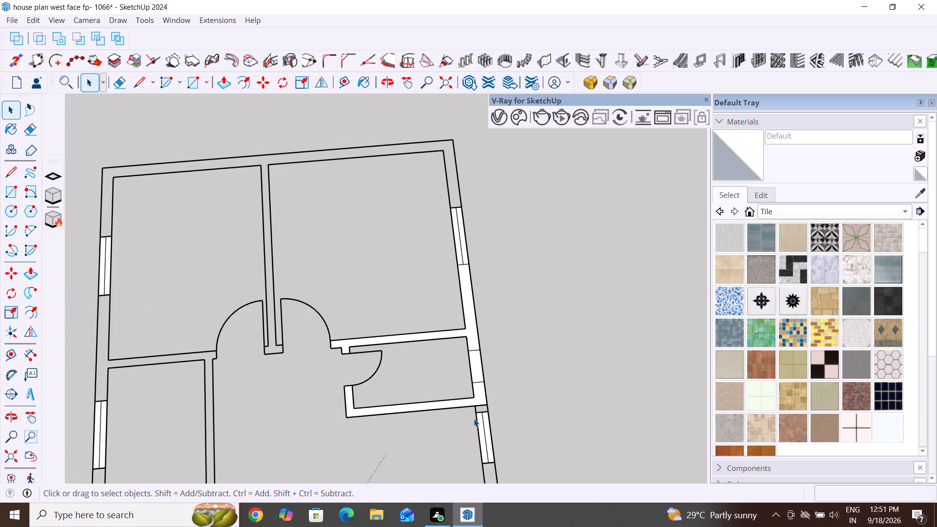
pyautogui.scroll(-4, 591, 313)
pyautogui.moveTo(629, 345); pyautogui.dragTo(578, 380, button='middle')
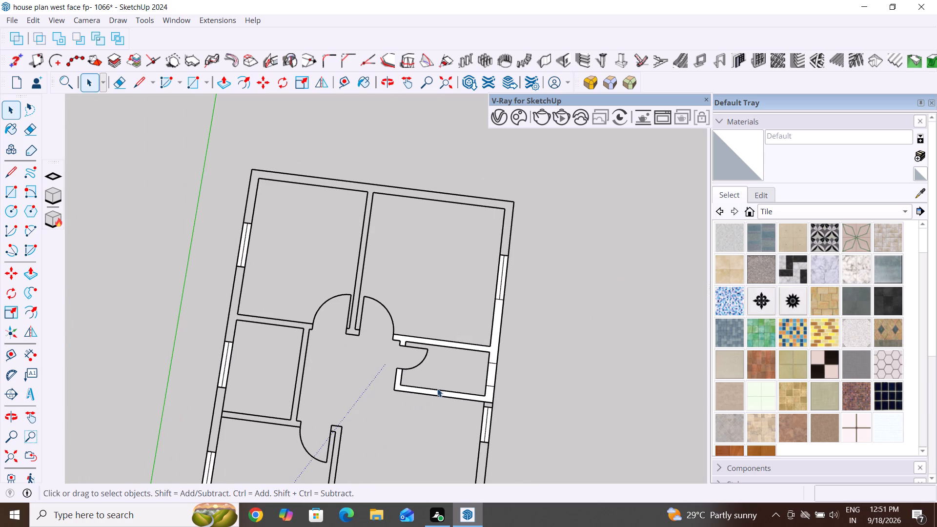
pyautogui.scroll(-4, 530, 280)
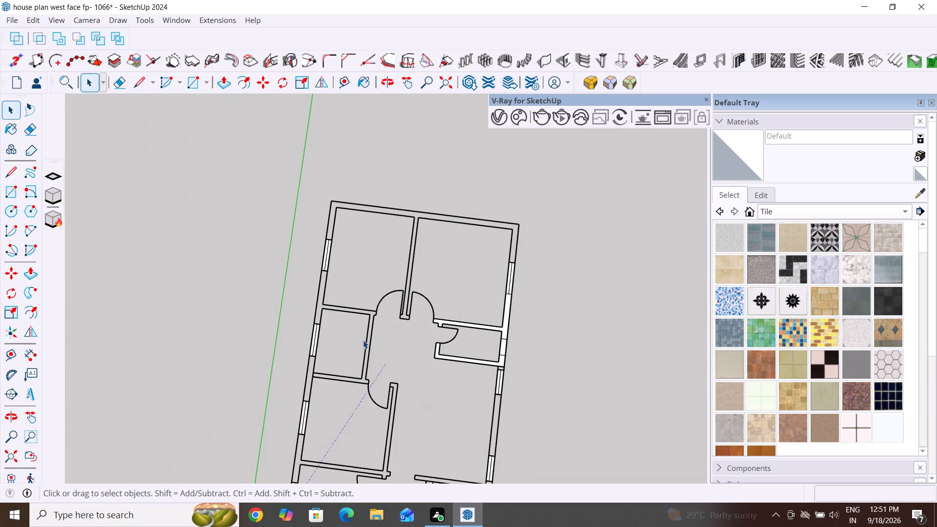
pyautogui.scroll(4, 356, 347)
pyautogui.scroll(3, 413, 340)
pyautogui.moveTo(416, 361); pyautogui.dragTo(475, 343, button='middle')
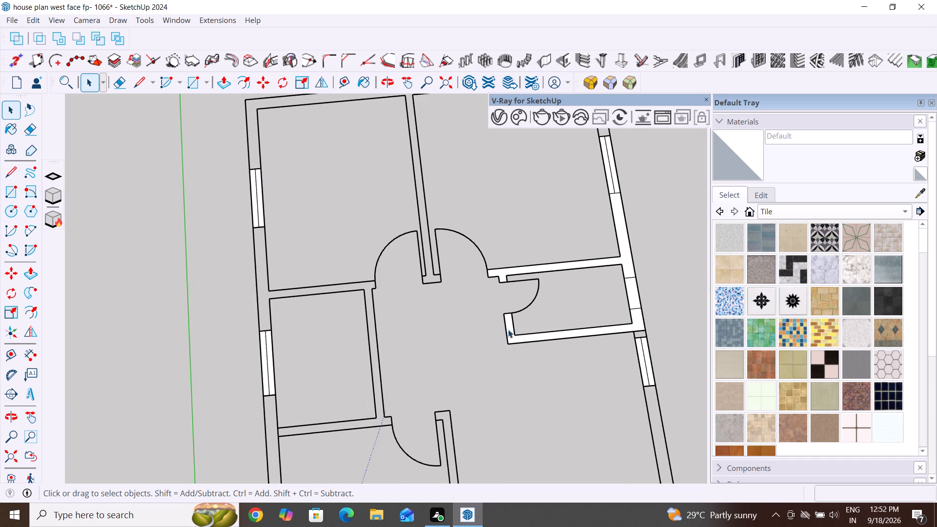
pyautogui.click(17, 173)
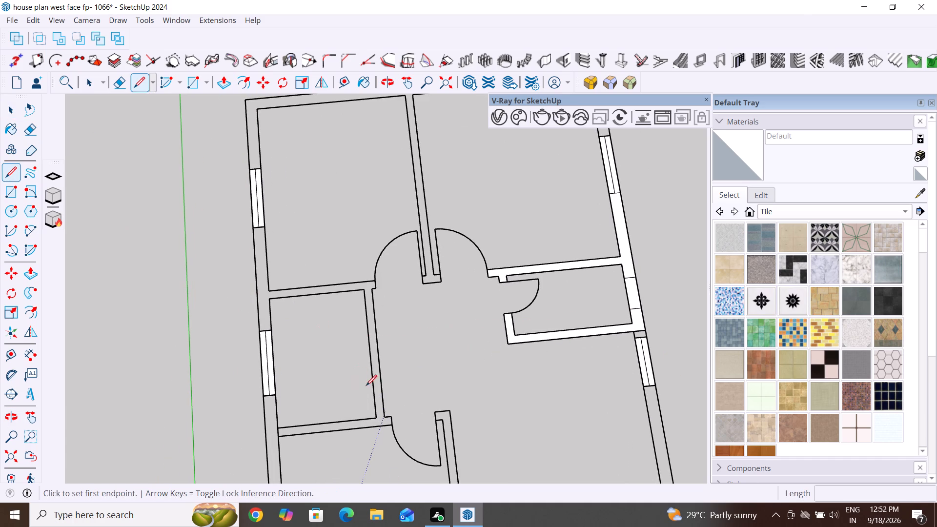
pyautogui.click(367, 355)
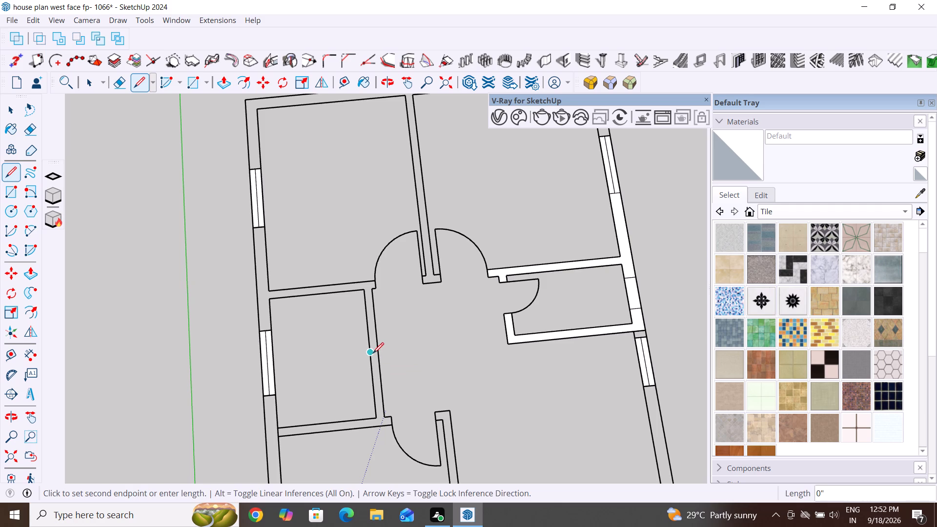
pyautogui.click(379, 352)
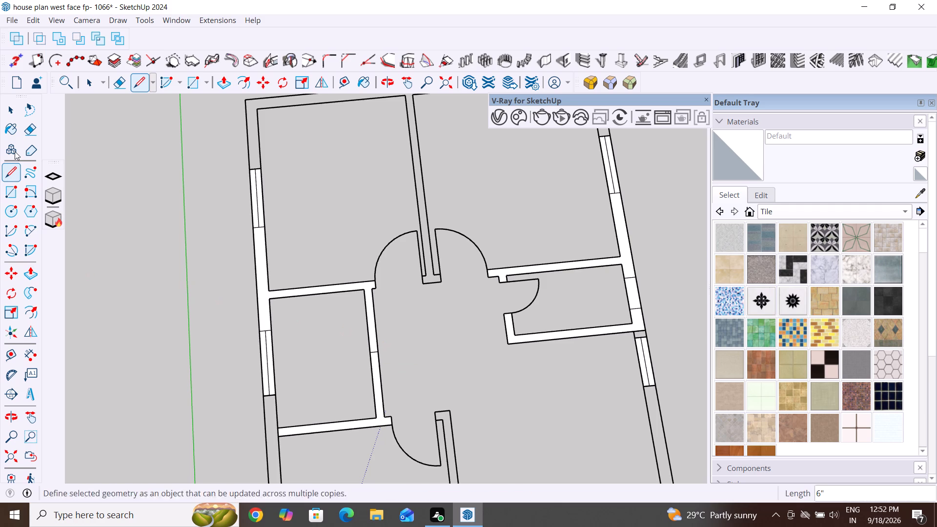
pyautogui.click(9, 111)
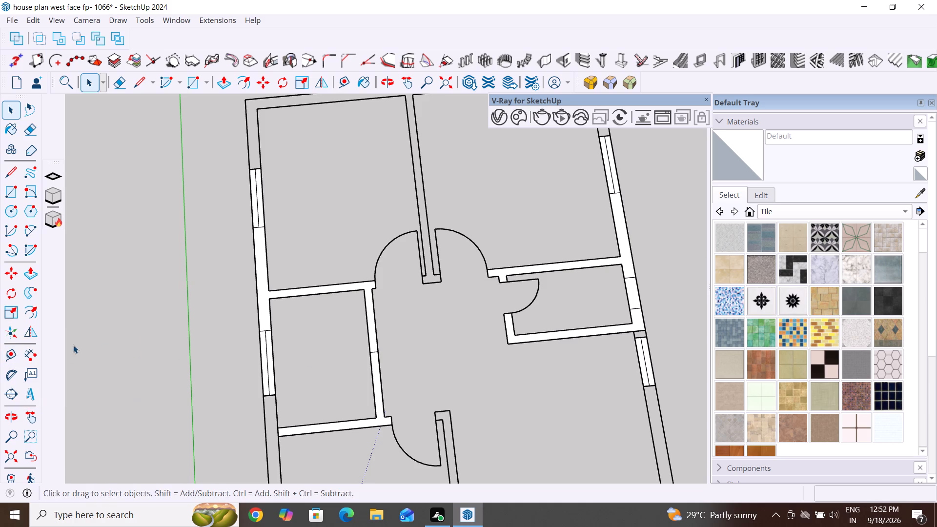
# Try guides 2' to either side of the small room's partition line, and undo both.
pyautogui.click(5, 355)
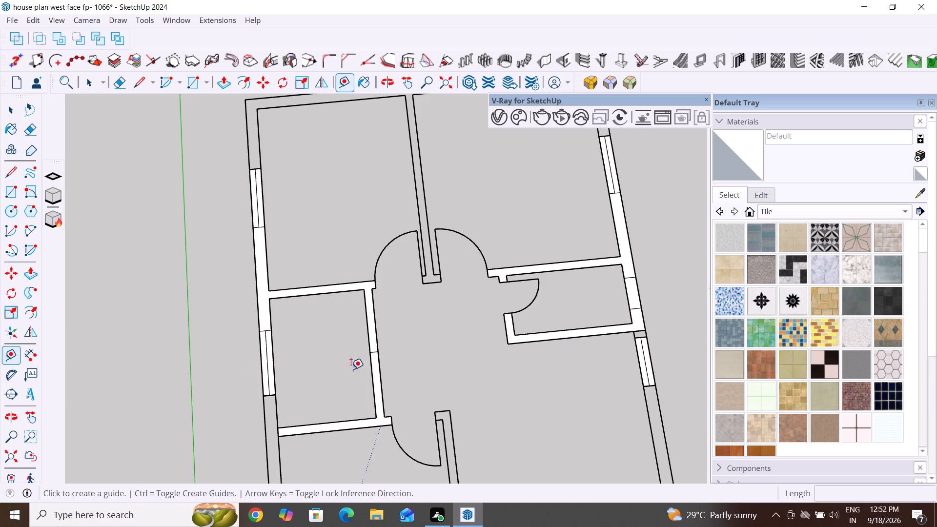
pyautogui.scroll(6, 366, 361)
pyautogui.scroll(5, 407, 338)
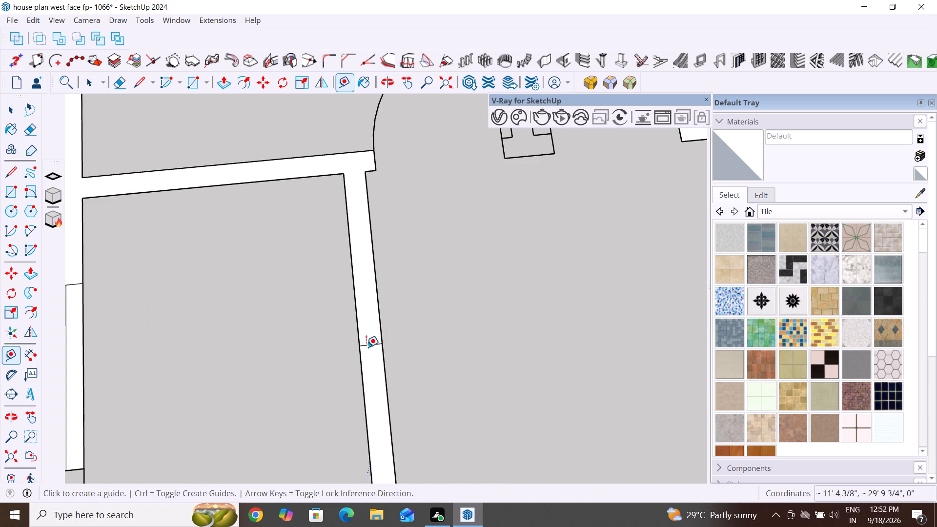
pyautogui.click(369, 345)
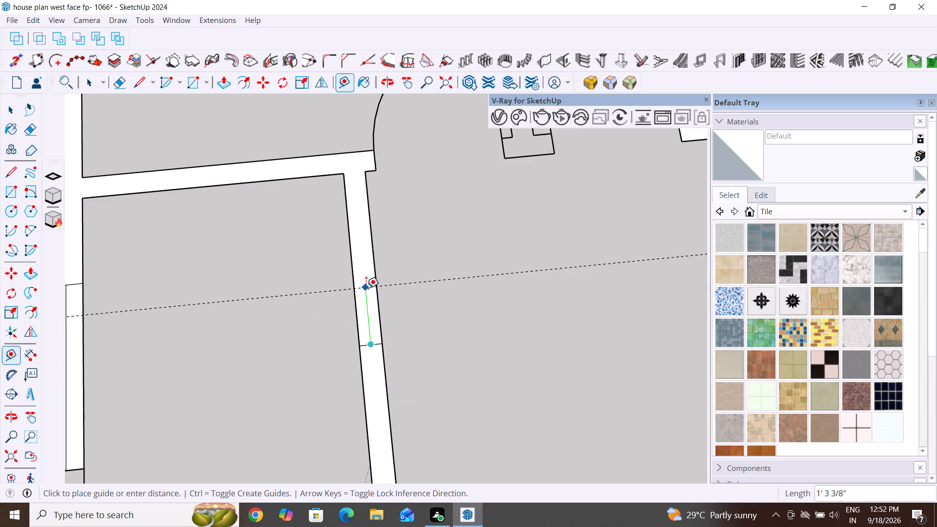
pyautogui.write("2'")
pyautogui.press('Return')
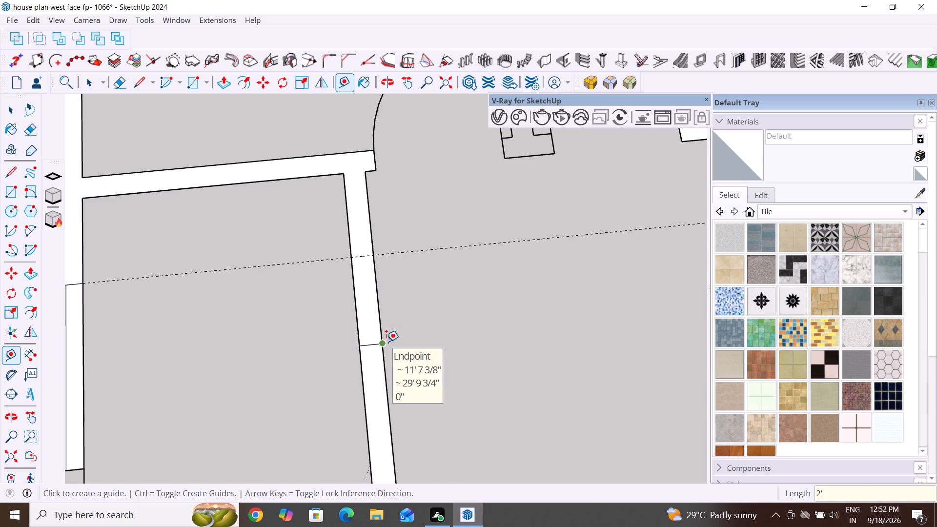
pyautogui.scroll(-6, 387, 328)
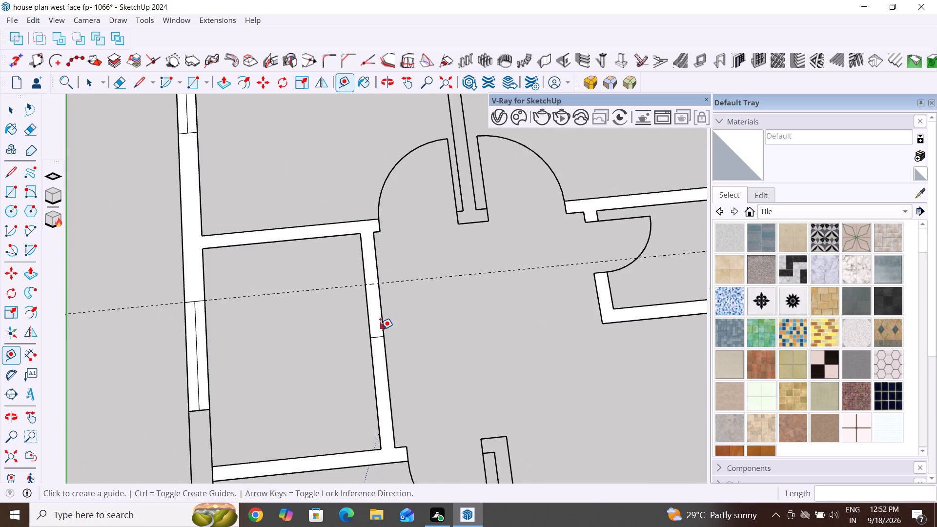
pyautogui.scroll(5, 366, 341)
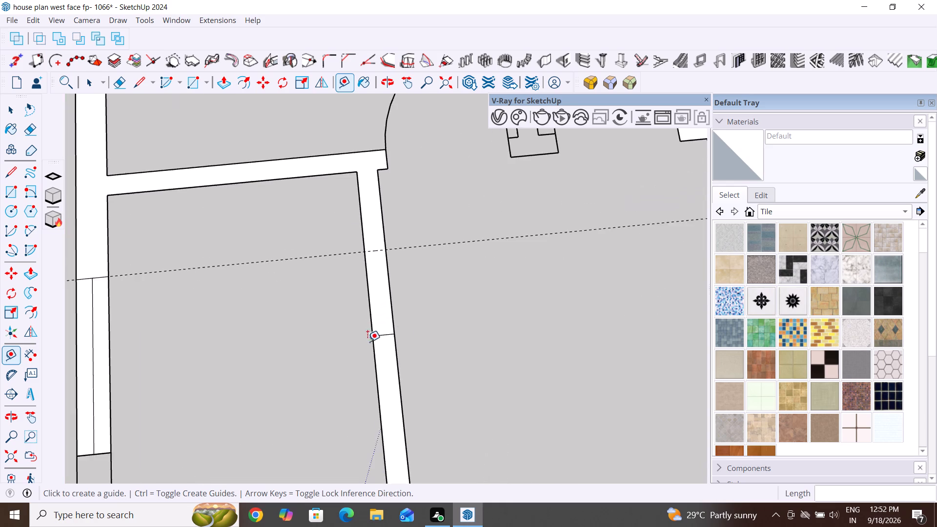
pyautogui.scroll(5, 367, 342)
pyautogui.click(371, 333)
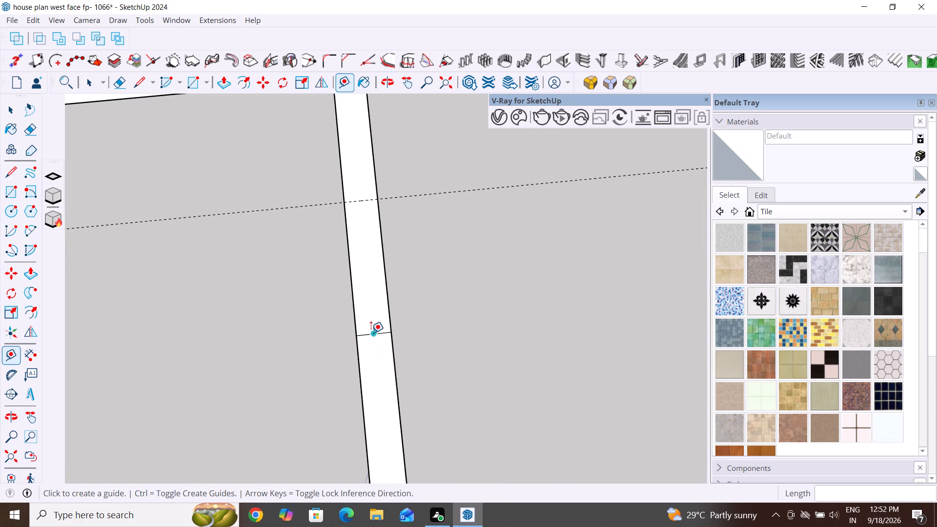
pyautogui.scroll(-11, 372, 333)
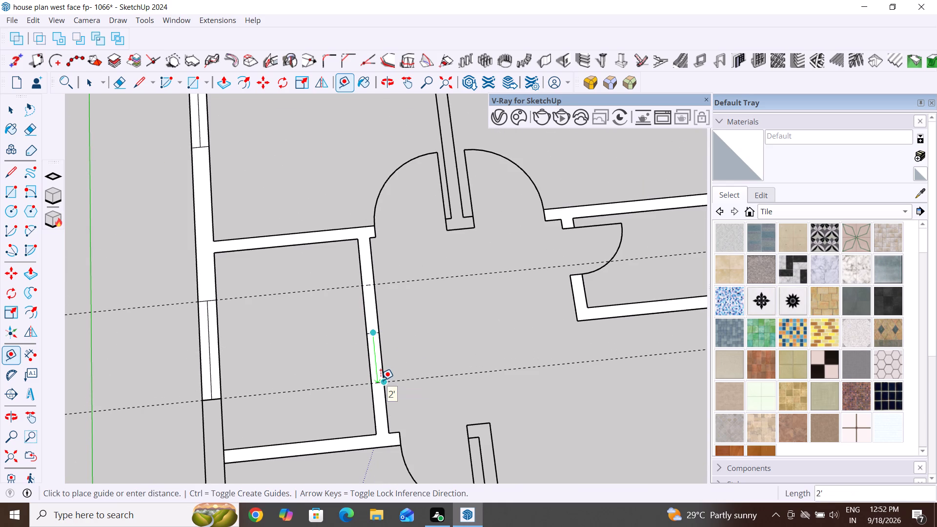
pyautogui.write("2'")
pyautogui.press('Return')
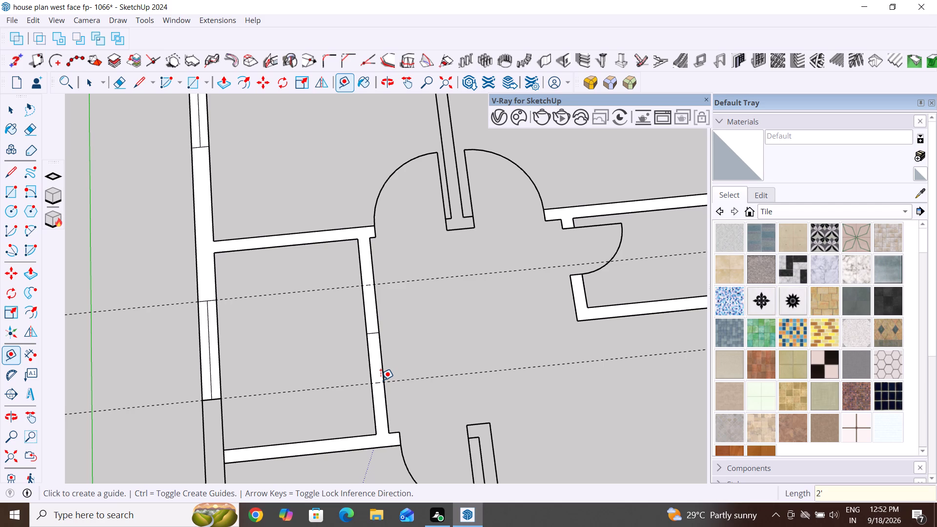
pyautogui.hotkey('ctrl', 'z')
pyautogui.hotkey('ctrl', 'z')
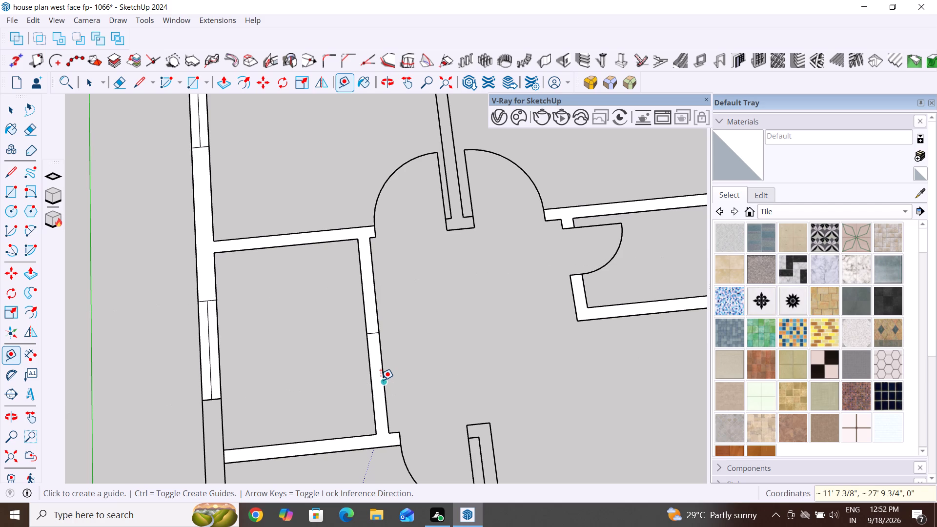
# Place guides 1' to either side of the midpoint line crossing the small room's hall-side partition.
pyautogui.scroll(4, 374, 334)
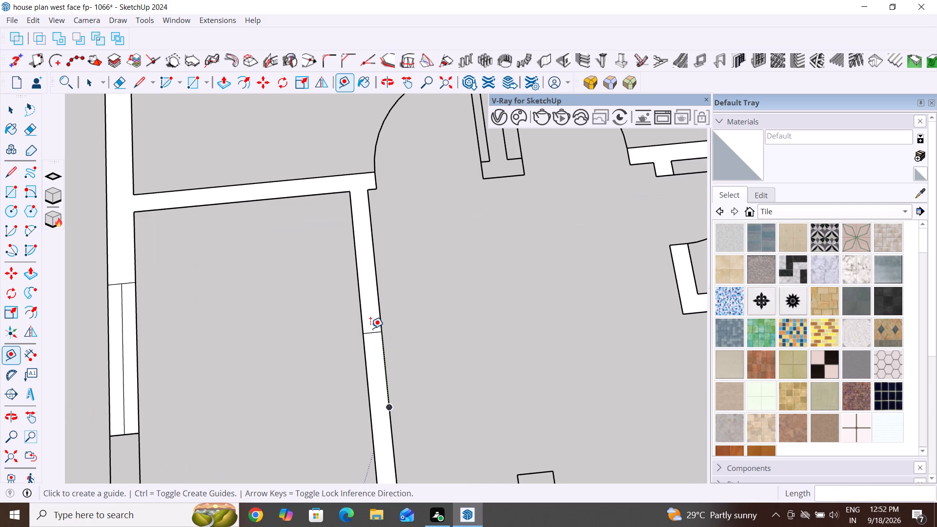
pyautogui.click(370, 333)
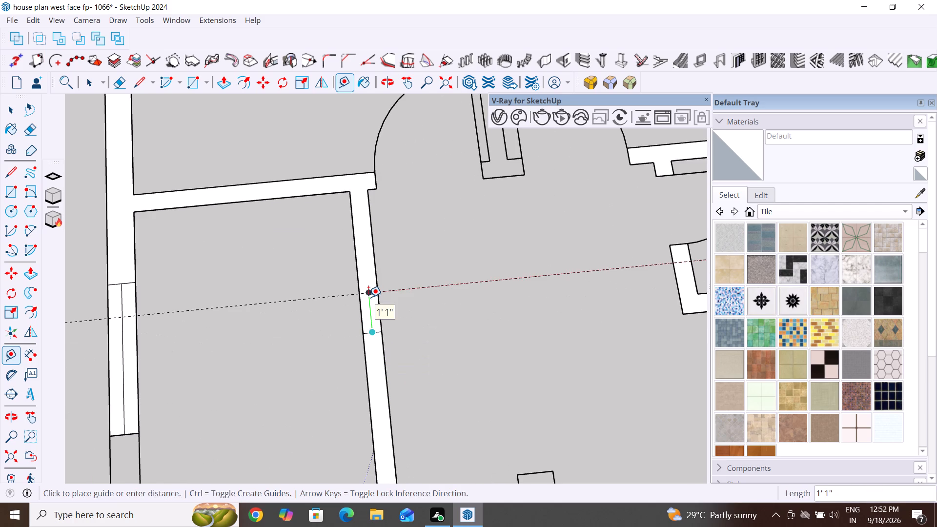
pyautogui.write("1'")
pyautogui.press('Return')
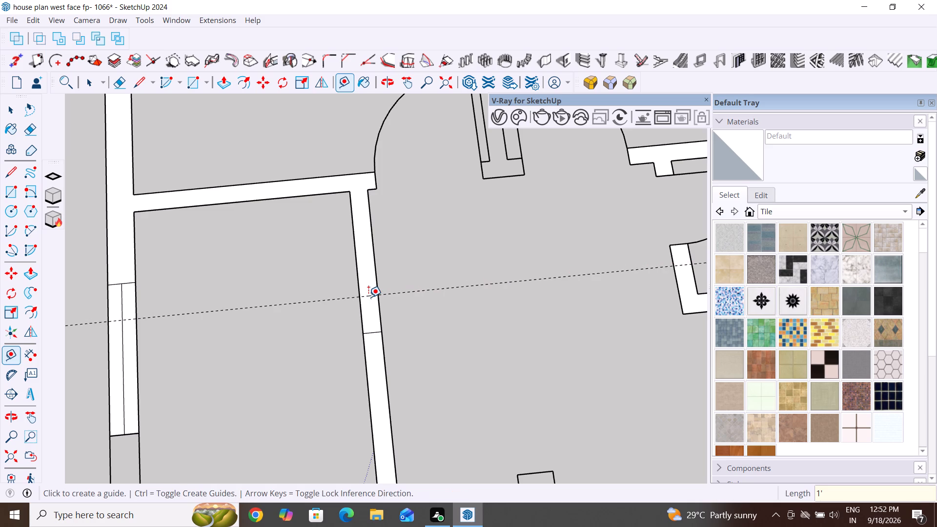
pyautogui.click(370, 330)
pyautogui.write("1'")
pyautogui.press('Return')
pyautogui.press('Escape')
pyautogui.press('Escape')
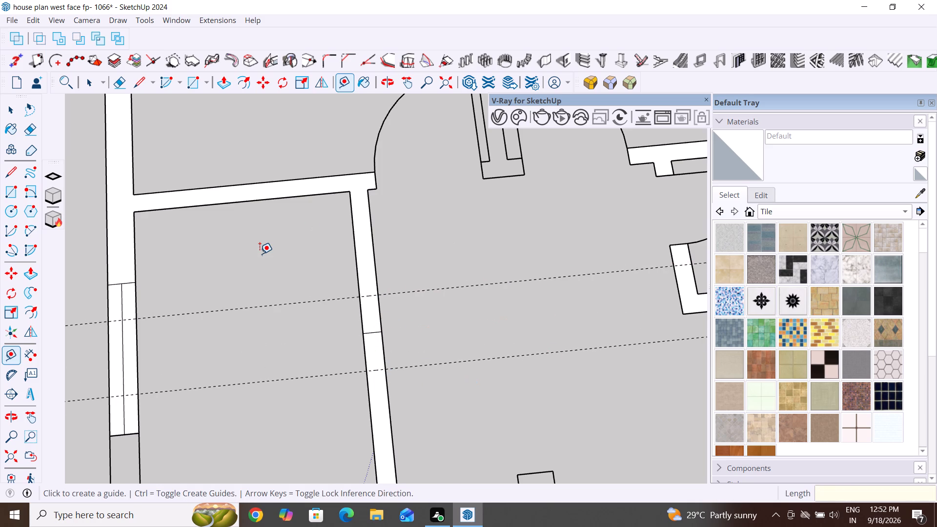
pyautogui.press('Escape')
pyautogui.press('Escape')
pyautogui.press('Escape')
pyautogui.press('Escape')
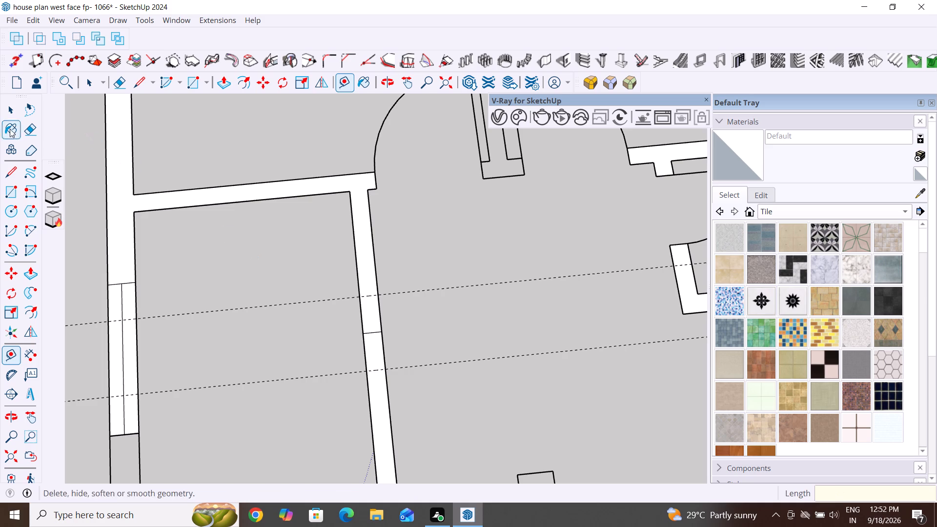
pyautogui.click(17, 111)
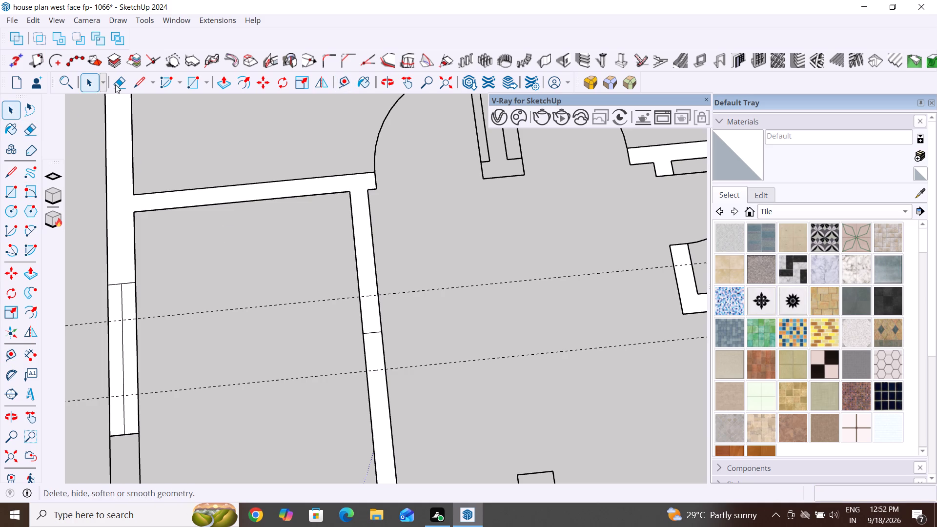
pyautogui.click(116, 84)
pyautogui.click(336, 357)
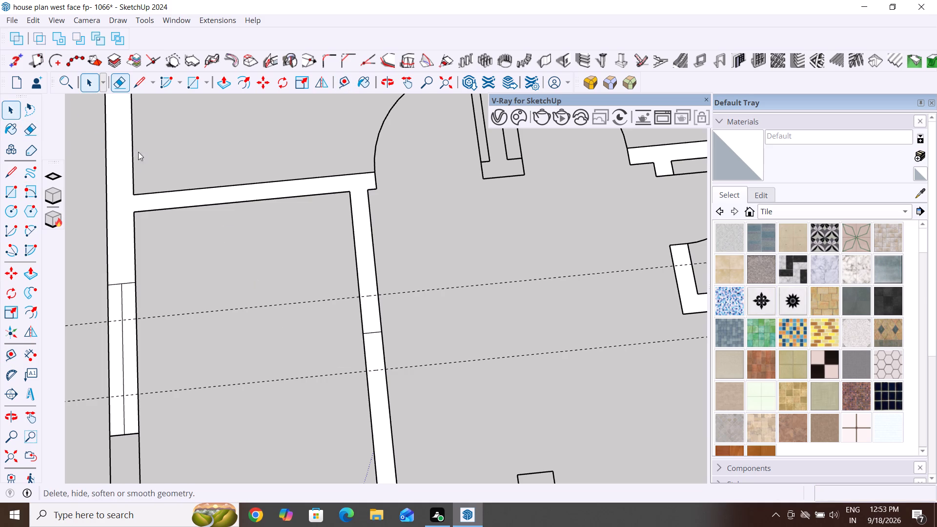
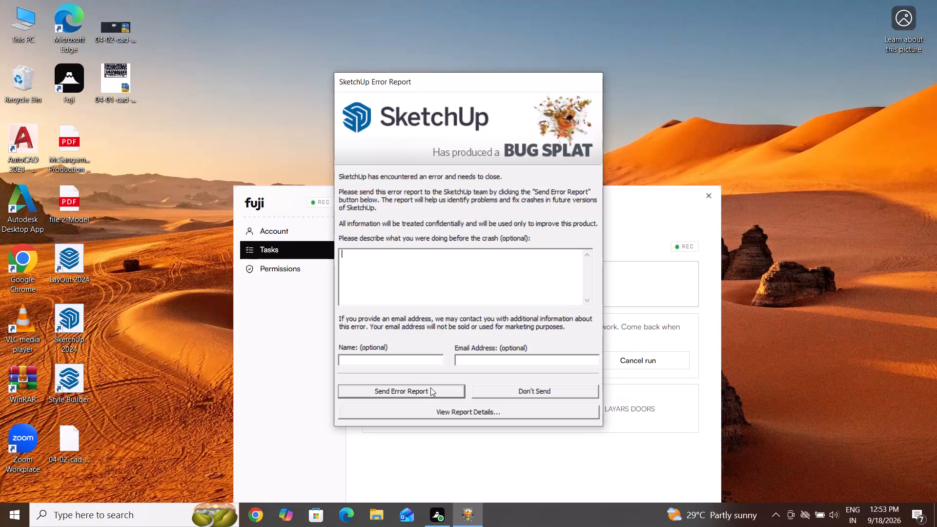
# Send the SketchUp crash error report with the optional description and contact fields left blank.
pyautogui.click(439, 391)
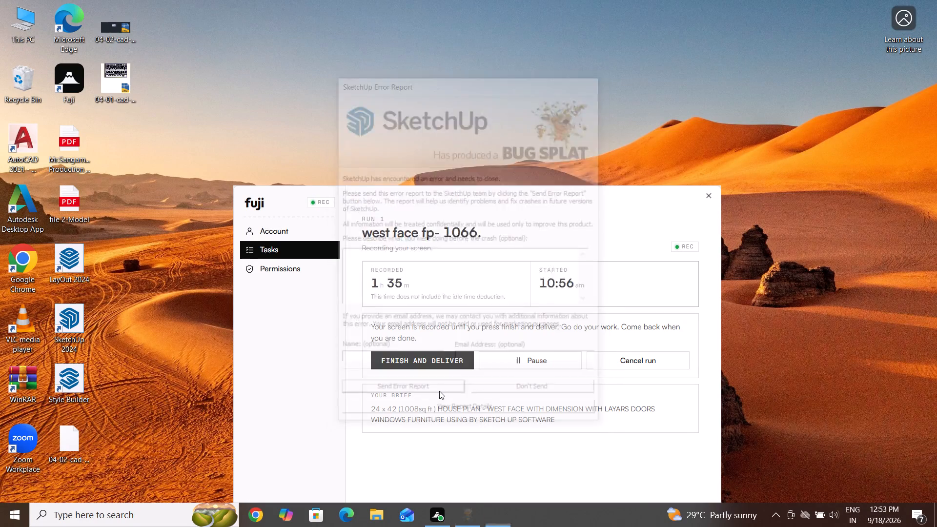
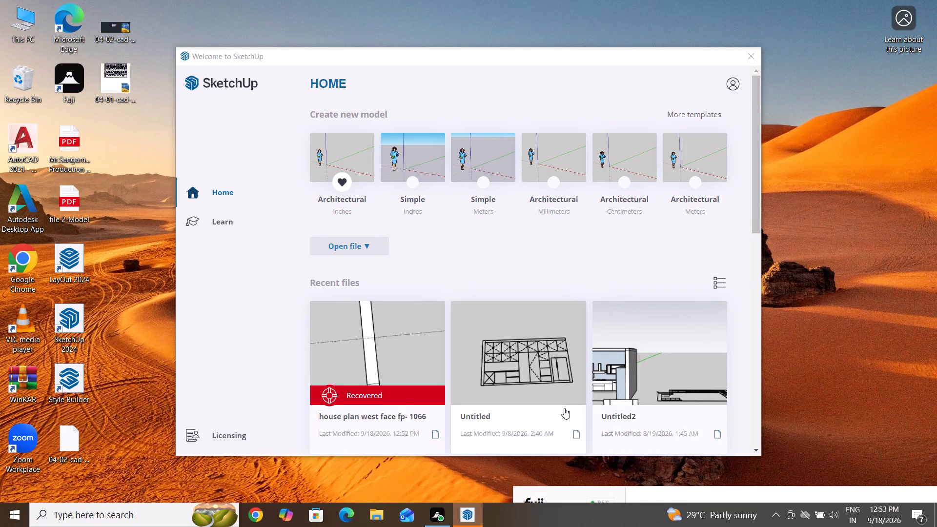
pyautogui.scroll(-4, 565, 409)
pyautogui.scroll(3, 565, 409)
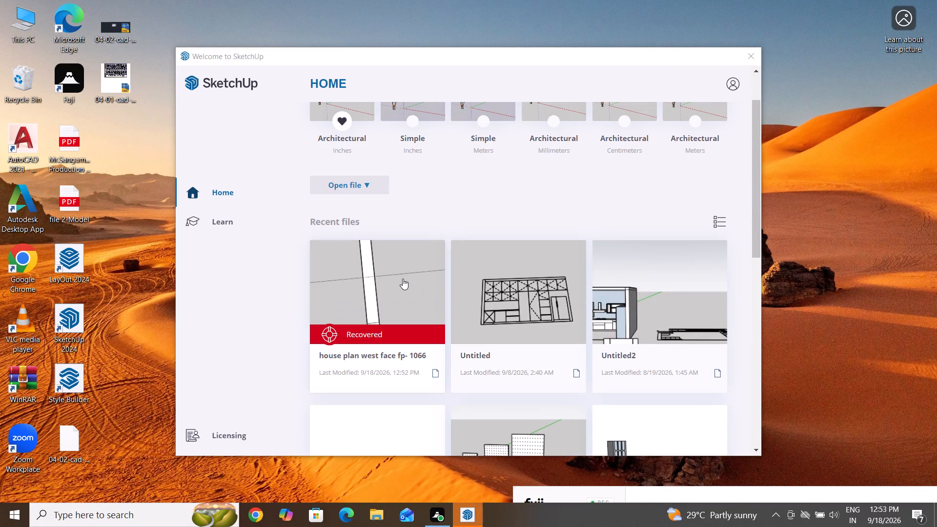
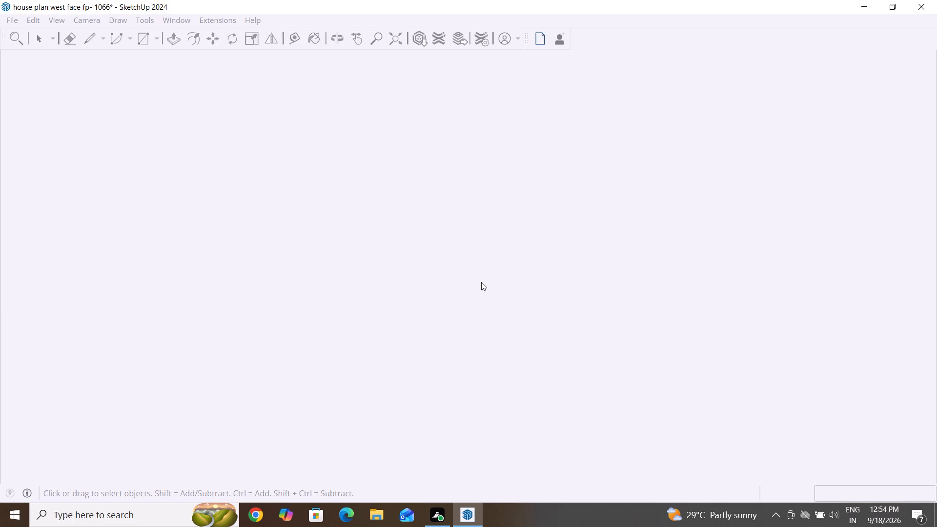
# Examine the reopened floor plan from several angles, checking its rooms, door openings and windows.
pyautogui.scroll(-5, 501, 380)
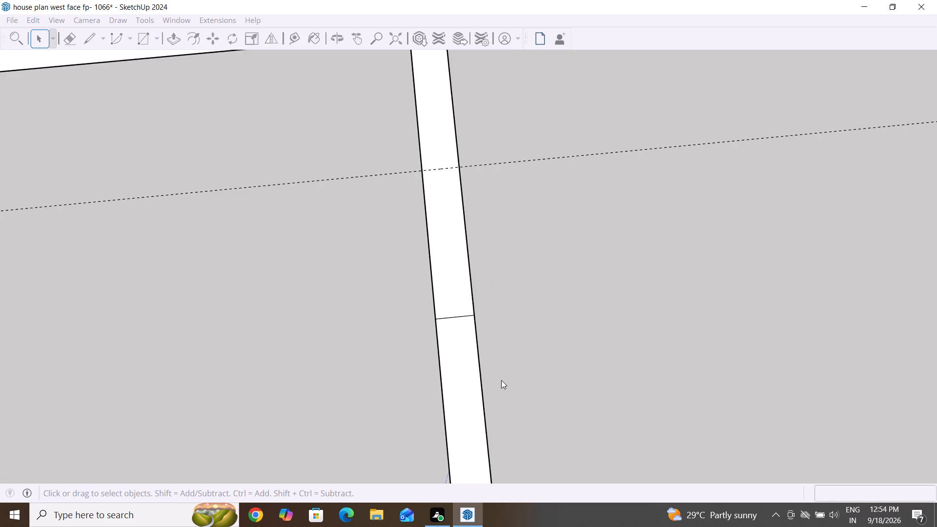
pyautogui.scroll(-4, 500, 383)
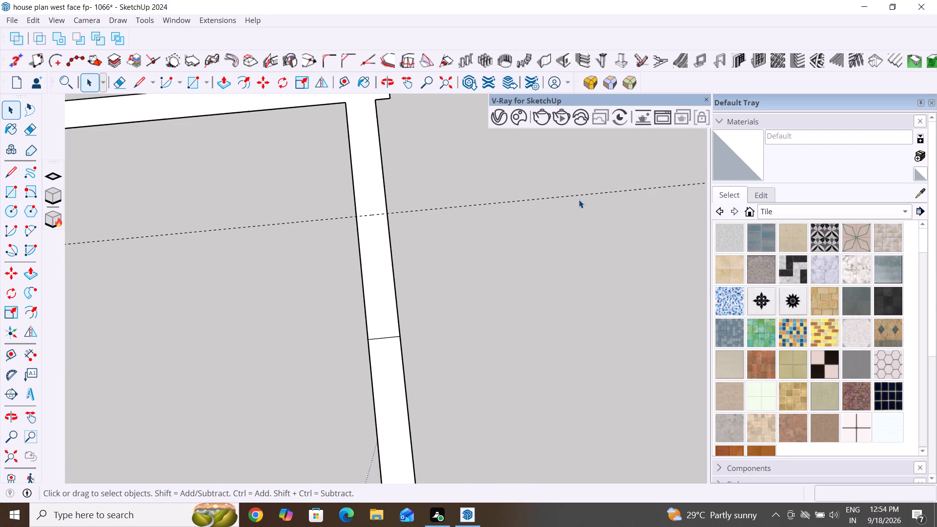
pyautogui.scroll(-16, 501, 415)
pyautogui.scroll(-12, 458, 406)
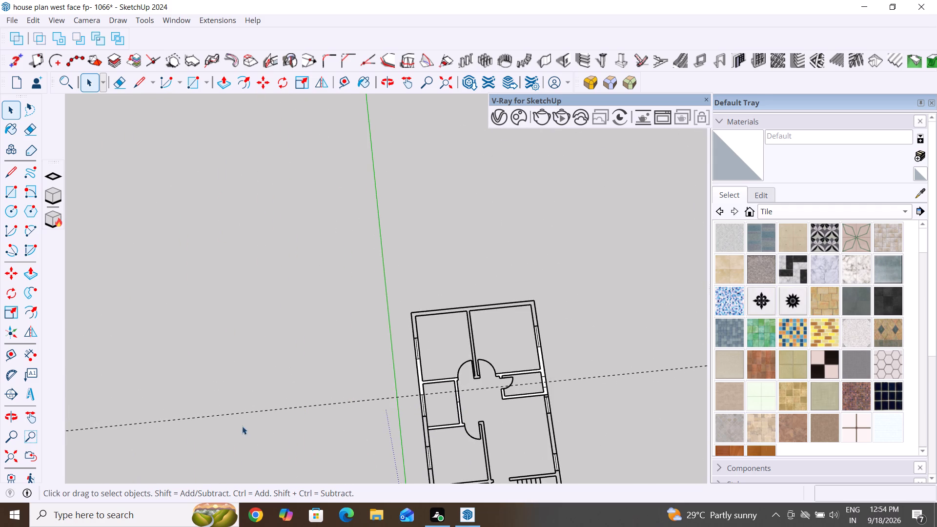
pyautogui.moveTo(241, 426); pyautogui.dragTo(593, 316, button='middle')
pyautogui.moveTo(396, 329); pyautogui.dragTo(448, 320, button='middle')
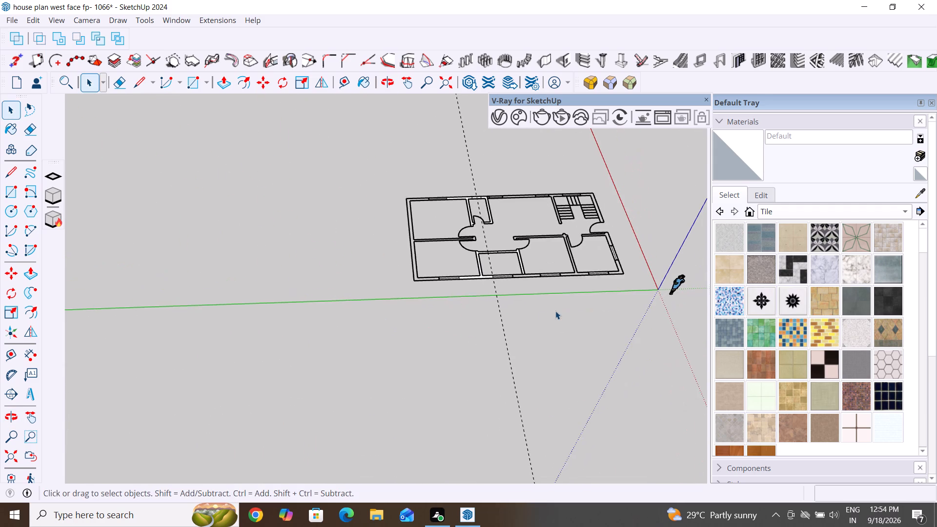
pyautogui.moveTo(555, 310); pyautogui.dragTo(405, 211, button='middle')
pyautogui.moveTo(384, 469); pyautogui.dragTo(283, 430, button='middle')
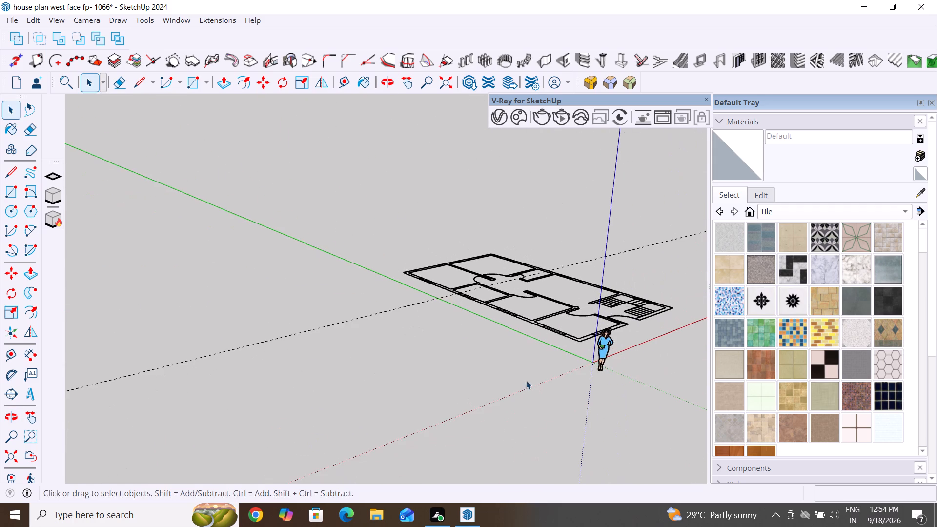
pyautogui.moveTo(486, 374); pyautogui.dragTo(319, 364, button='middle')
pyautogui.scroll(-10, 427, 340)
pyautogui.scroll(3, 634, 355)
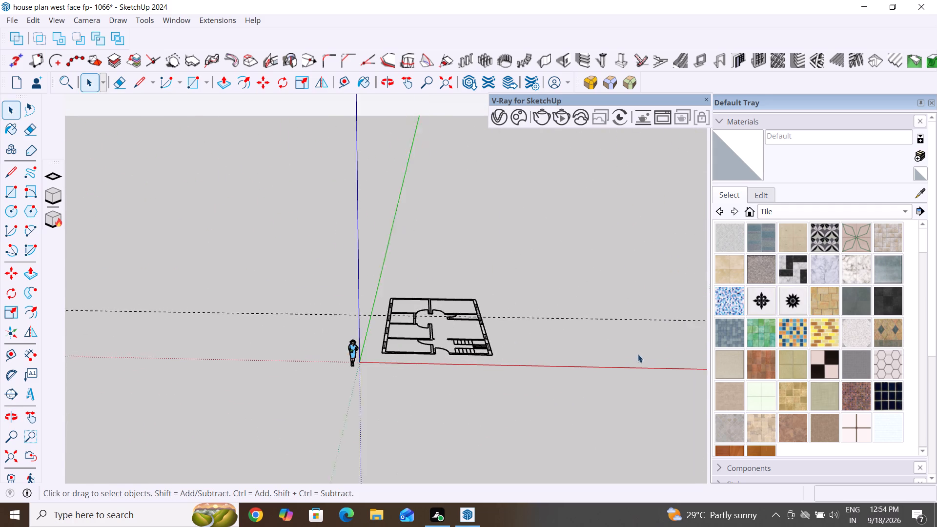
pyautogui.scroll(6, 638, 354)
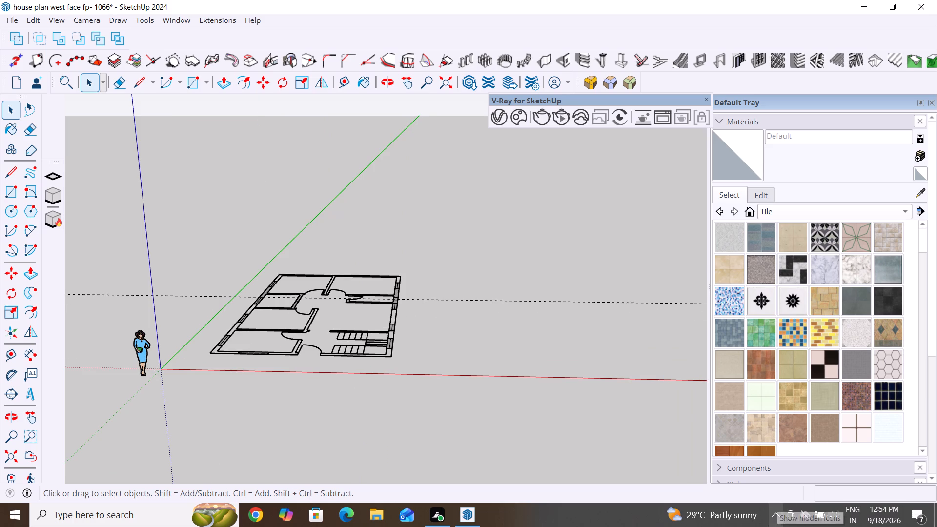
pyautogui.moveTo(410, 338); pyautogui.dragTo(431, 431, button='middle')
pyautogui.scroll(3, 346, 271)
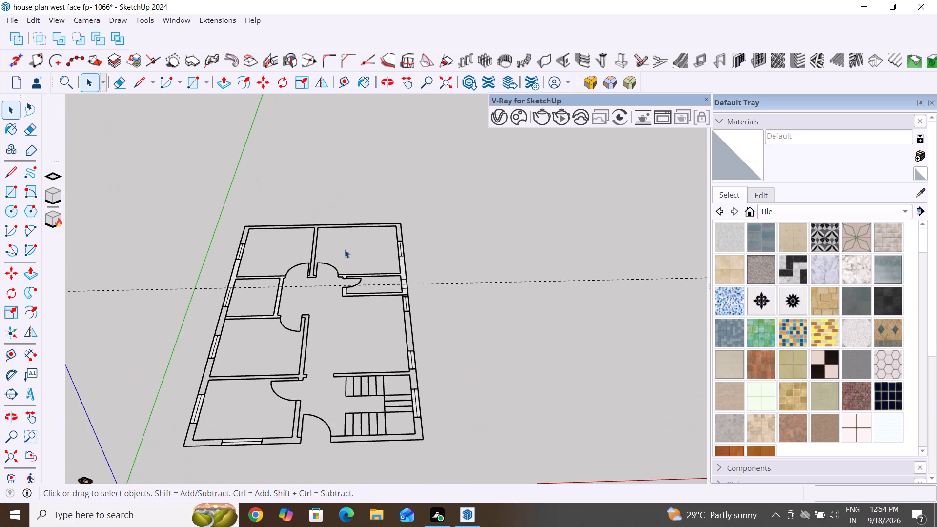
pyautogui.moveTo(419, 306); pyautogui.dragTo(382, 352, button='middle')
pyautogui.scroll(3, 339, 210)
pyautogui.scroll(3, 372, 270)
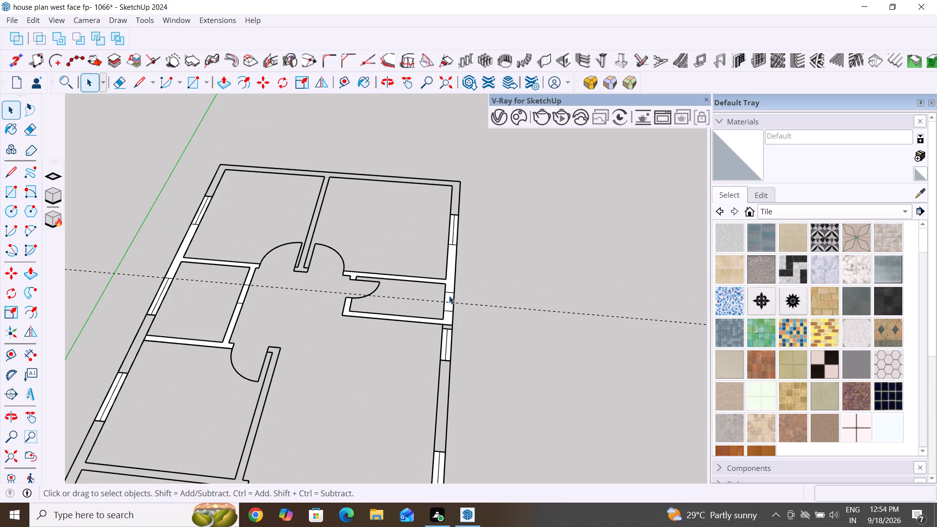
pyautogui.scroll(4, 464, 286)
pyautogui.moveTo(473, 310); pyautogui.dragTo(466, 361, button='middle')
pyautogui.press('Escape')
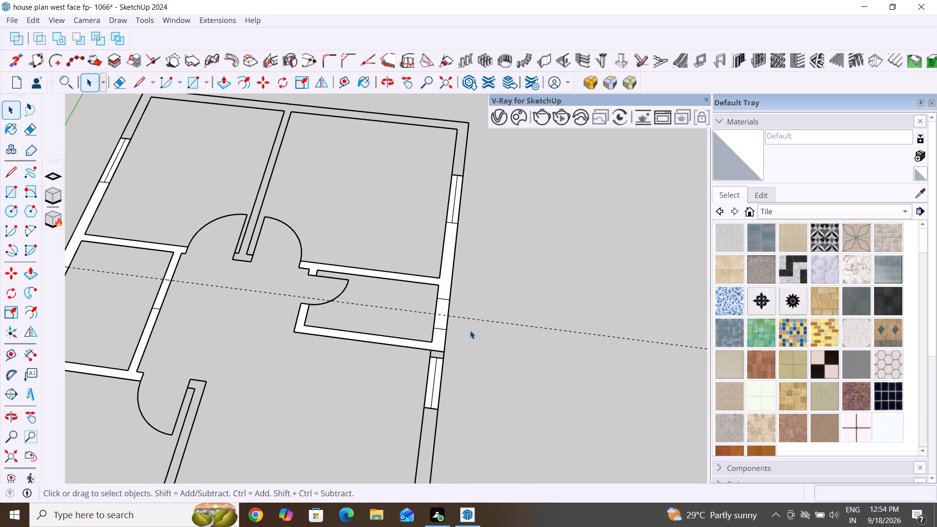
pyautogui.press('Escape')
# Save the model over the existing file "house plan west face fp- 1066" in the Sketchup intership file folder.
pyautogui.hotkey('ctrl', 's')
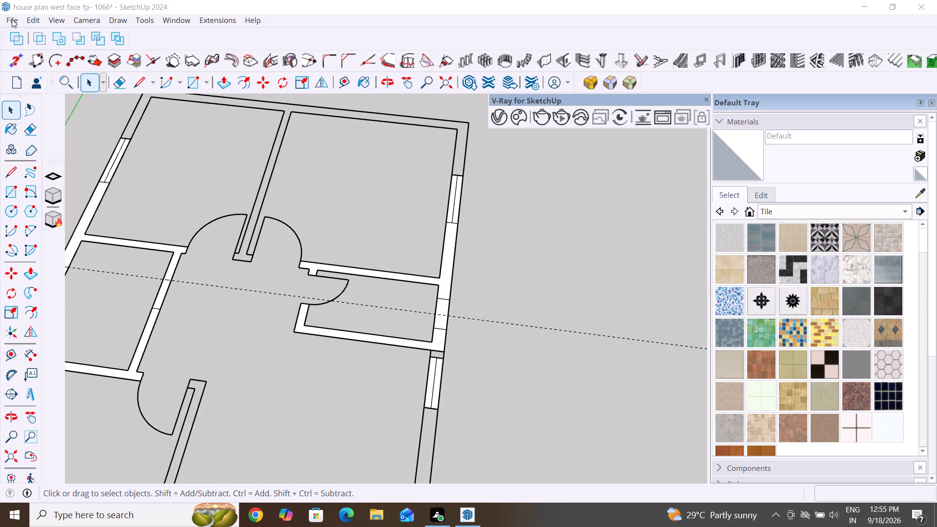
pyautogui.click(12, 19)
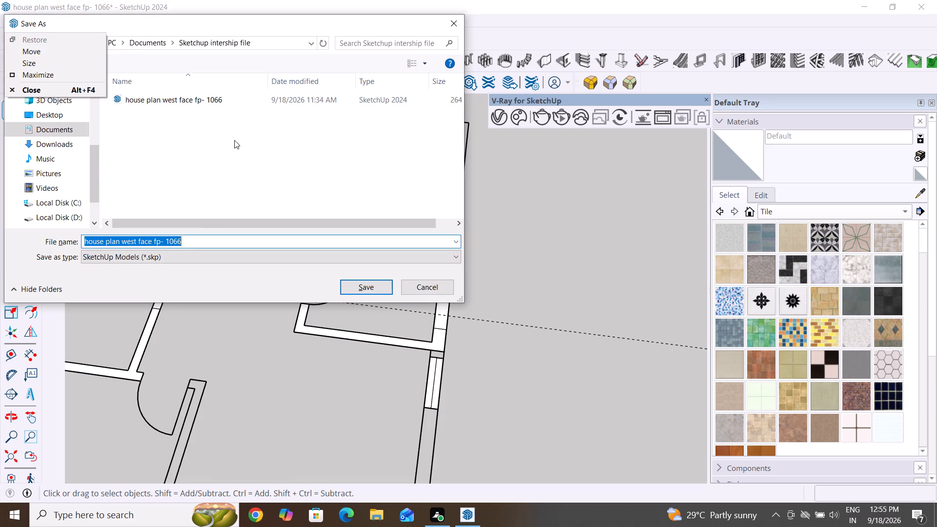
pyautogui.click(292, 182)
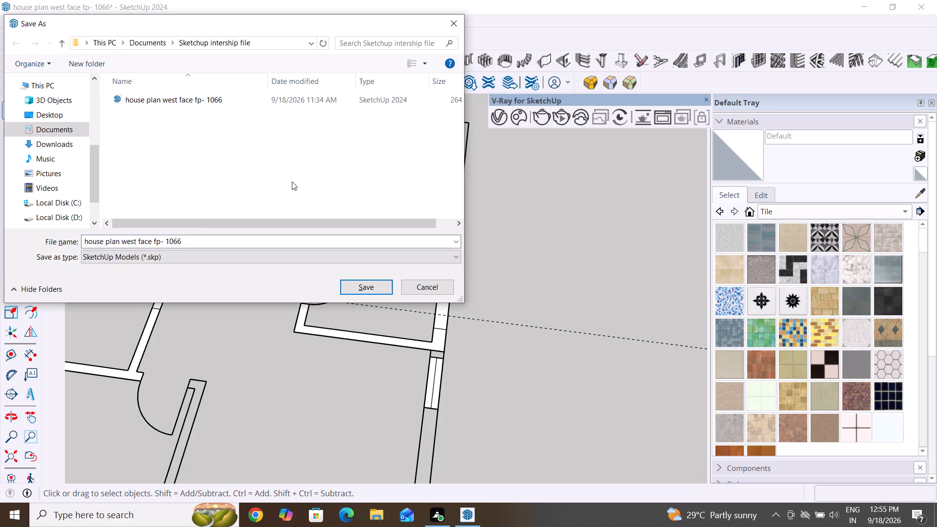
pyautogui.click(379, 286)
pyautogui.click(495, 256)
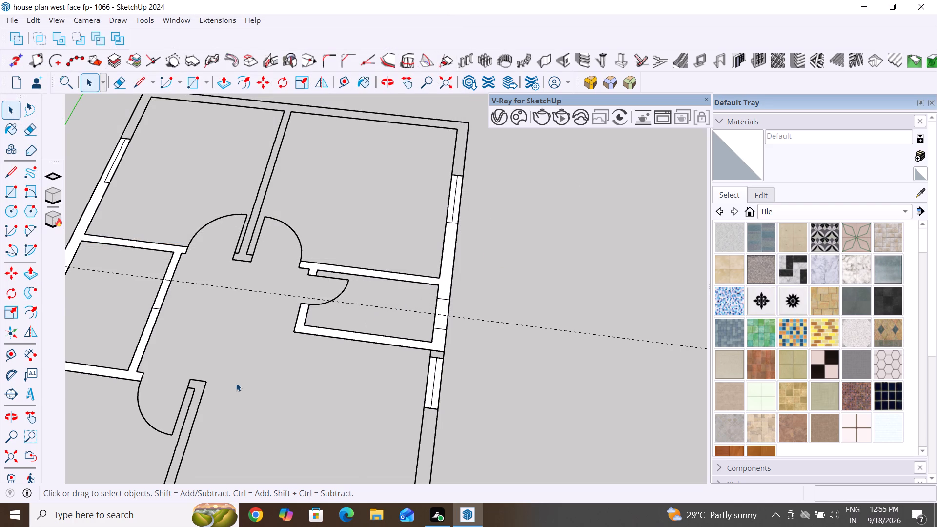
# Delete all guides from the model.
pyautogui.scroll(-4, 235, 385)
pyautogui.moveTo(266, 396); pyautogui.dragTo(314, 452, button='middle')
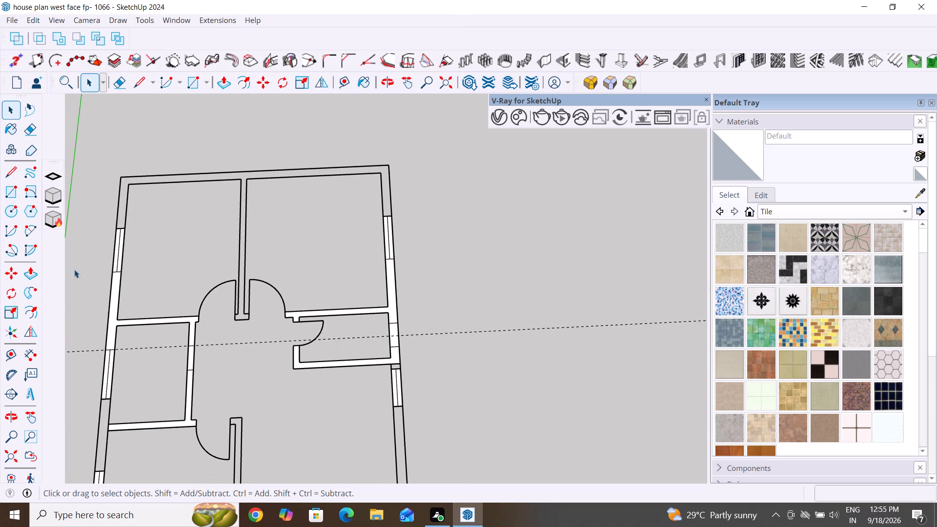
pyautogui.click(20, 16)
pyautogui.click(13, 20)
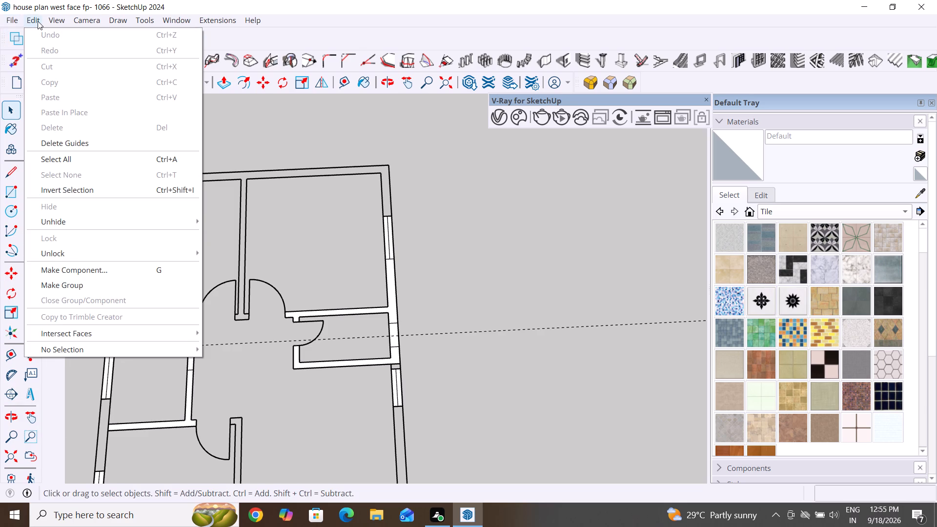
pyautogui.click(116, 142)
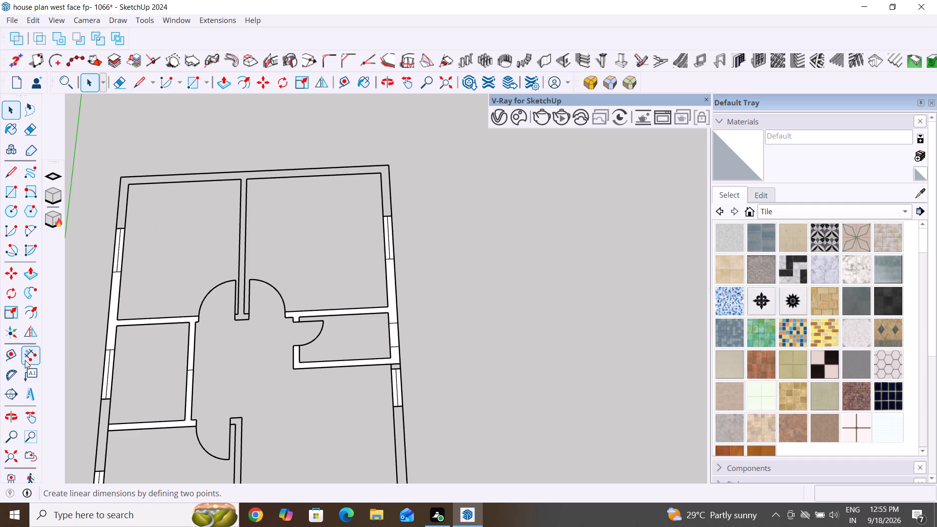
# Place two guides with the Tape Measure, 1' to each side of the midline on the small left-hand room's inner wall.
pyautogui.click(10, 358)
pyautogui.scroll(8, 147, 384)
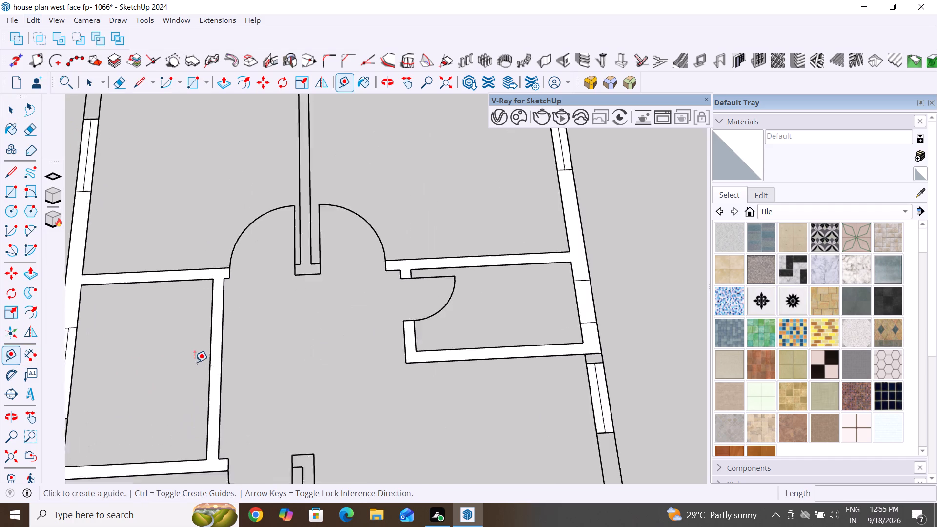
pyautogui.scroll(6, 195, 362)
pyautogui.click(225, 367)
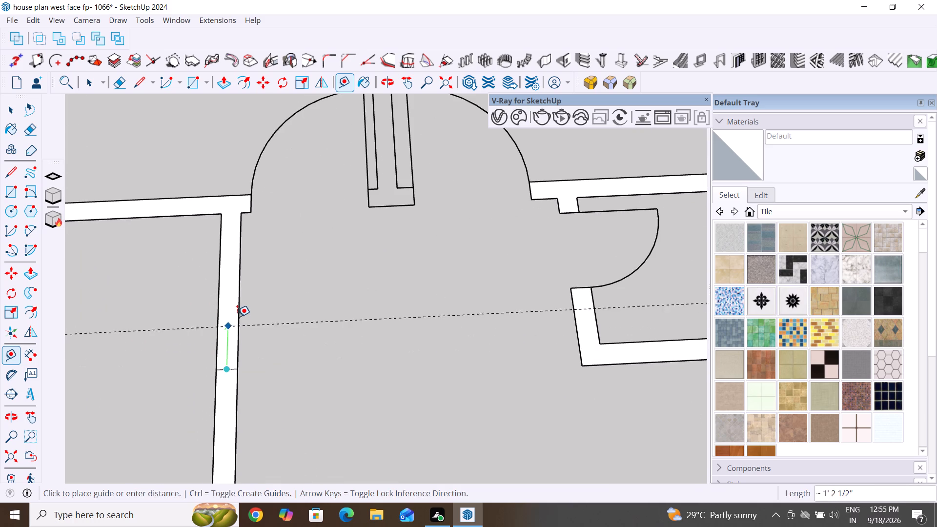
pyautogui.write("1'")
pyautogui.press('Return')
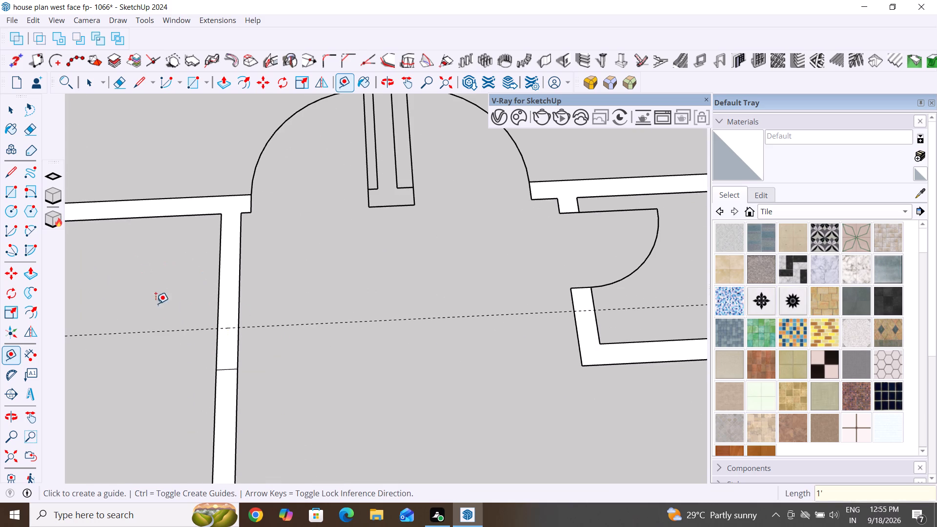
pyautogui.click(225, 370)
pyautogui.scroll(-4, 225, 370)
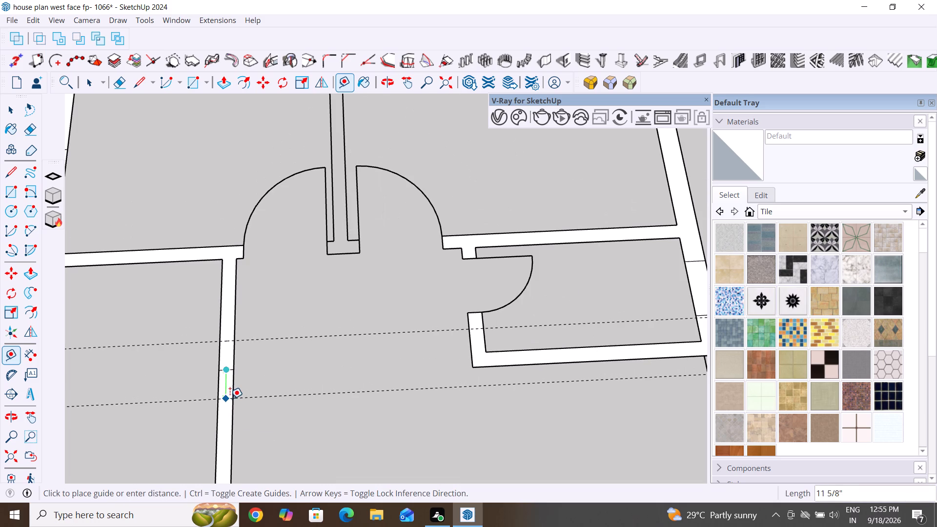
pyautogui.write("1'")
pyautogui.press('Return')
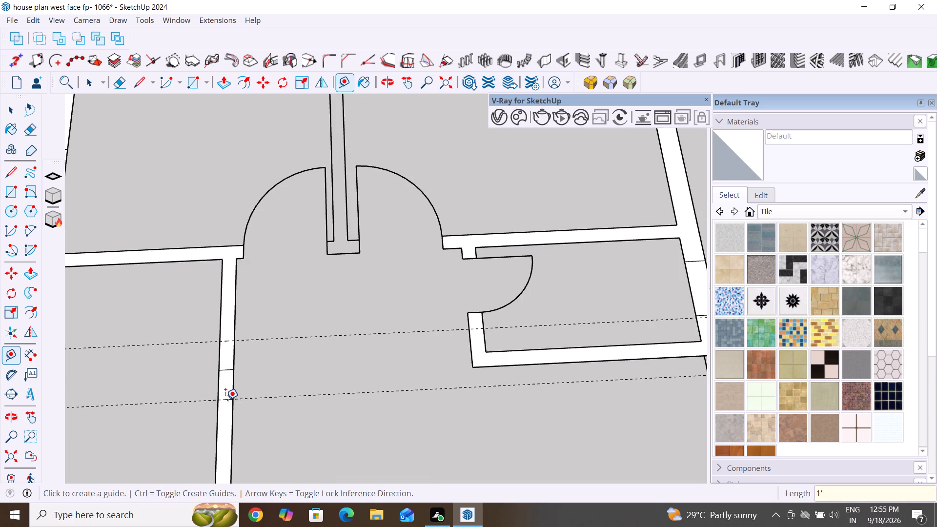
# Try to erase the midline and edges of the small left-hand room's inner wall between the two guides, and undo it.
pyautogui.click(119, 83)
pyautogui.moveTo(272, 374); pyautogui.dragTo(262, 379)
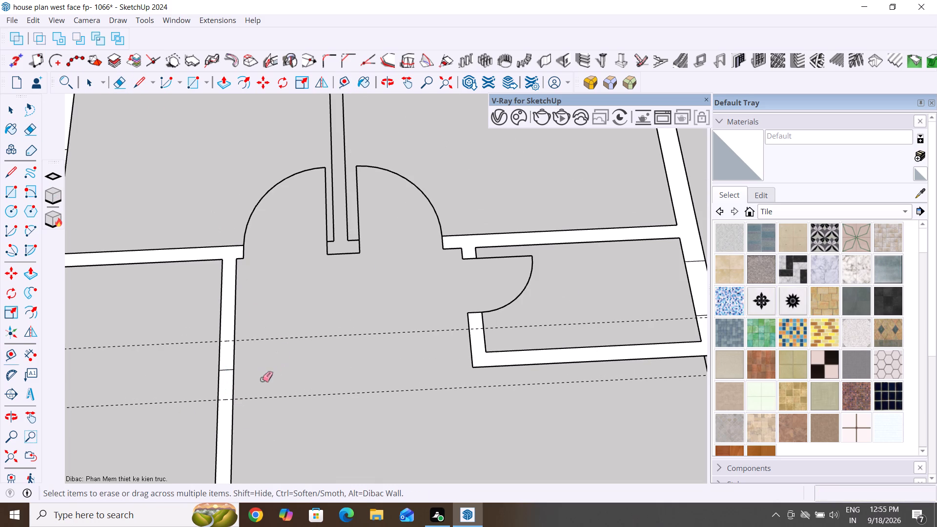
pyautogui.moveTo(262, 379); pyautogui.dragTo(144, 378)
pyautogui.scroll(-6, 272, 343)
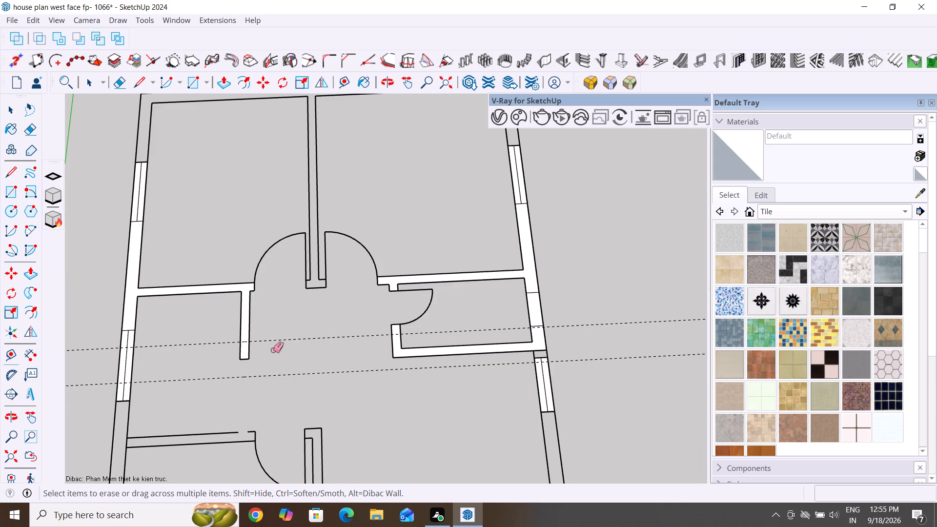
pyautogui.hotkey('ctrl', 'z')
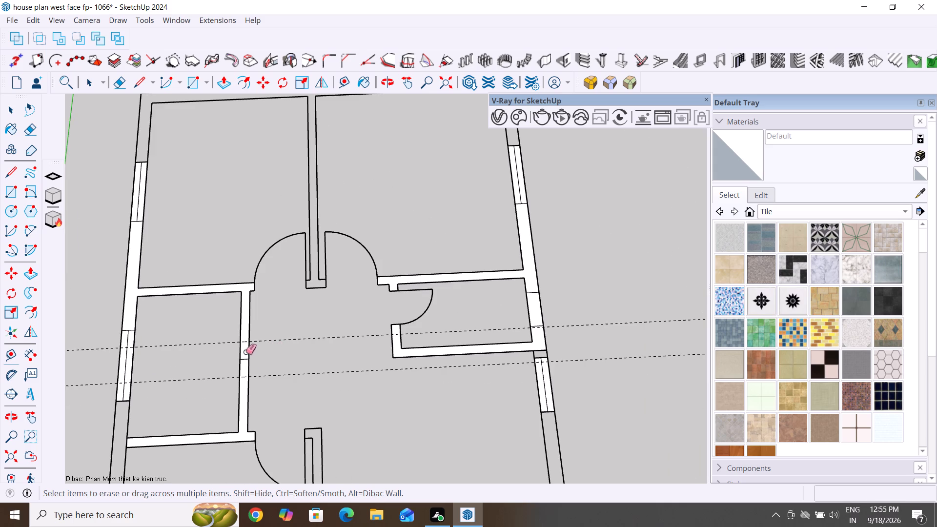
# Draw two 6" lines across the small left-hand room's inner wall, one along each guide.
pyautogui.click(12, 171)
pyautogui.scroll(5, 203, 351)
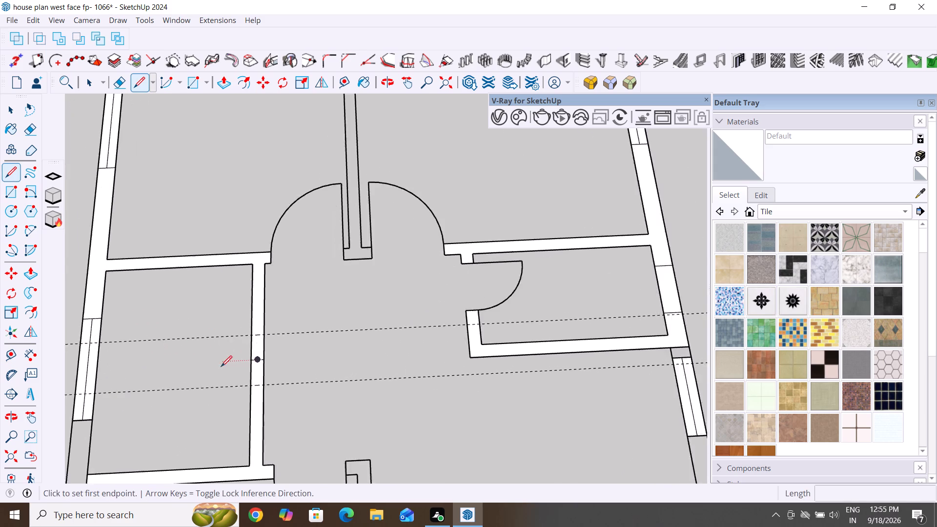
pyautogui.scroll(12, 243, 387)
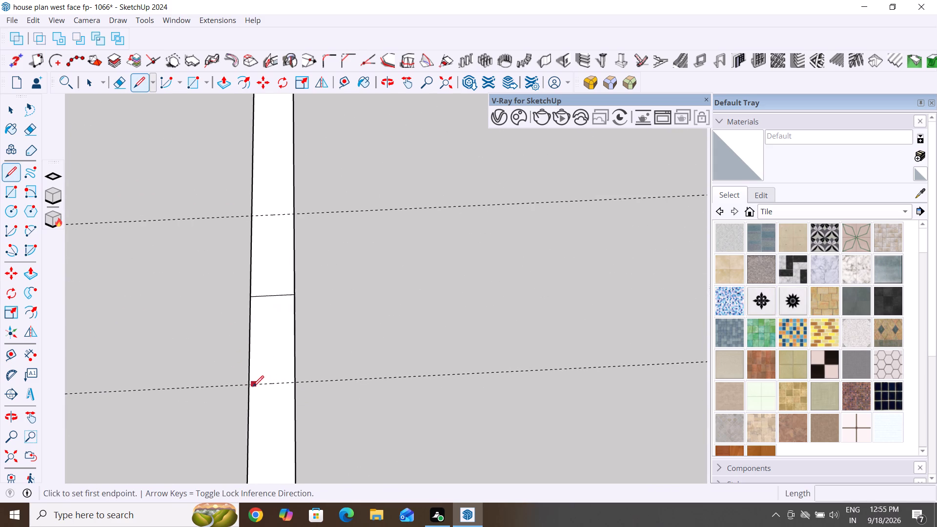
pyautogui.click(247, 385)
pyautogui.click(294, 381)
pyautogui.click(251, 215)
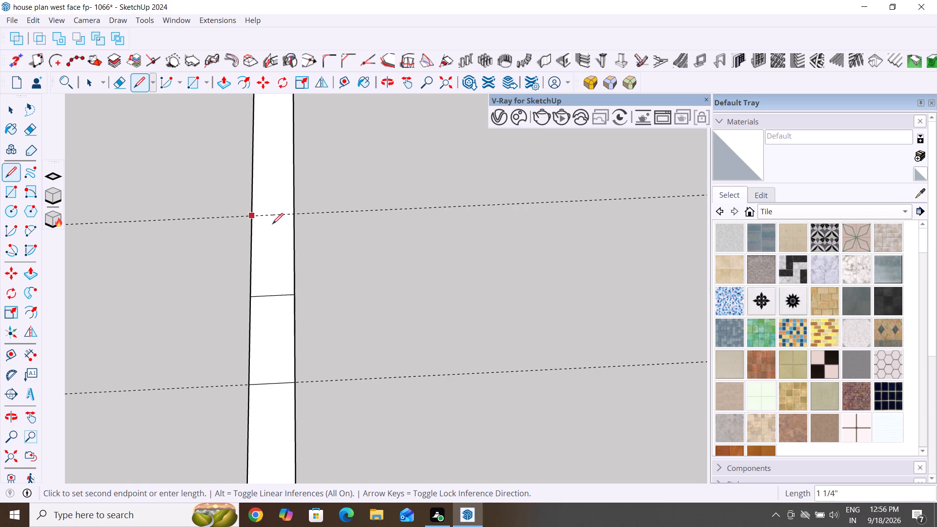
pyautogui.click(295, 216)
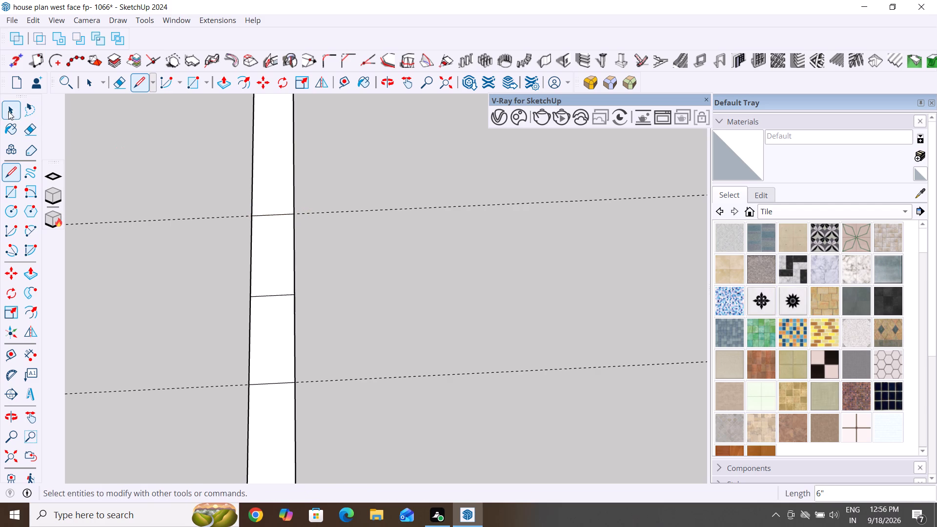
pyautogui.click(8, 111)
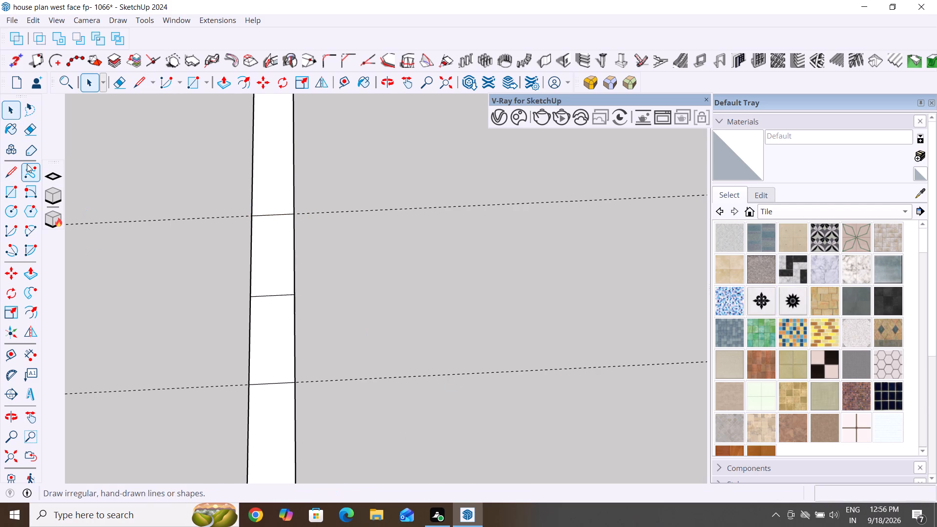
# Erase the midline and both wall edges between the two new cross lines to make a 2' opening.
pyautogui.click(123, 83)
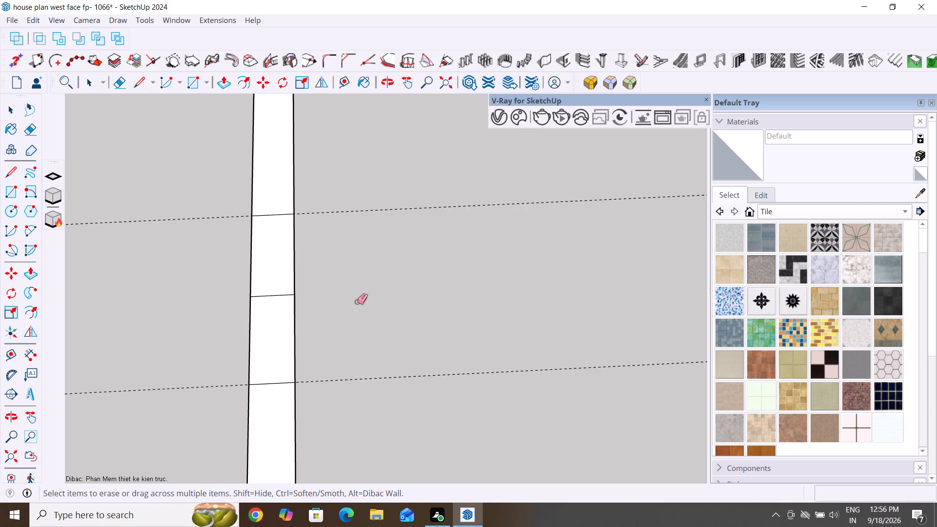
pyautogui.moveTo(357, 302); pyautogui.dragTo(171, 293)
pyautogui.moveTo(307, 250); pyautogui.dragTo(260, 261)
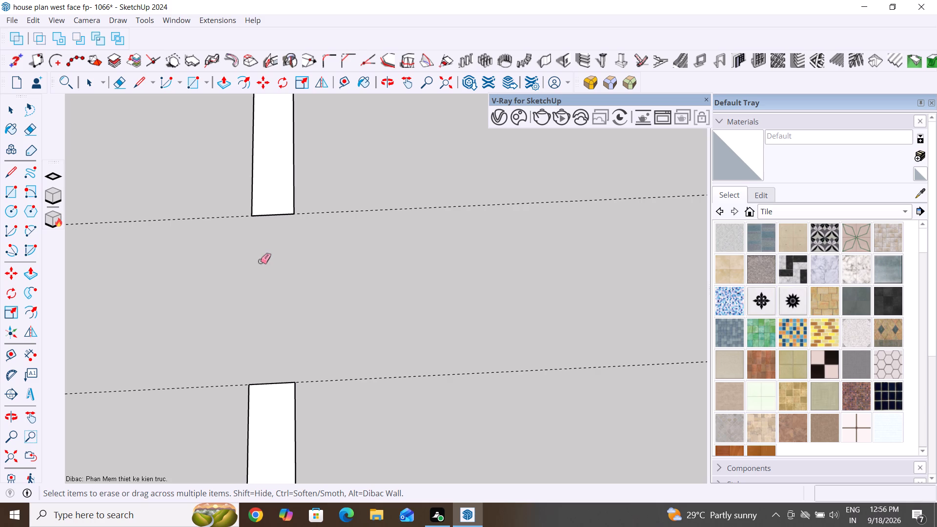
pyautogui.scroll(-5, 310, 380)
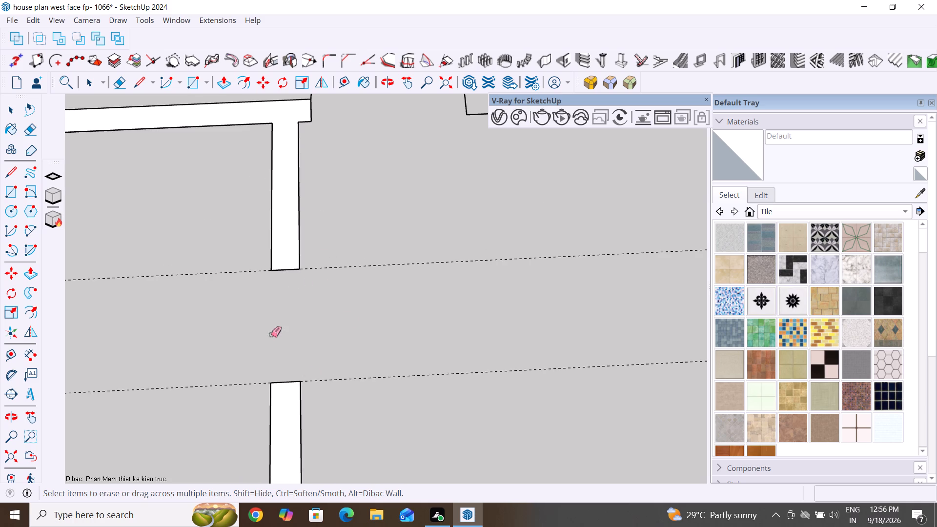
# Delete all the guides left around the small left-hand room's new wall opening.
pyautogui.click(15, 112)
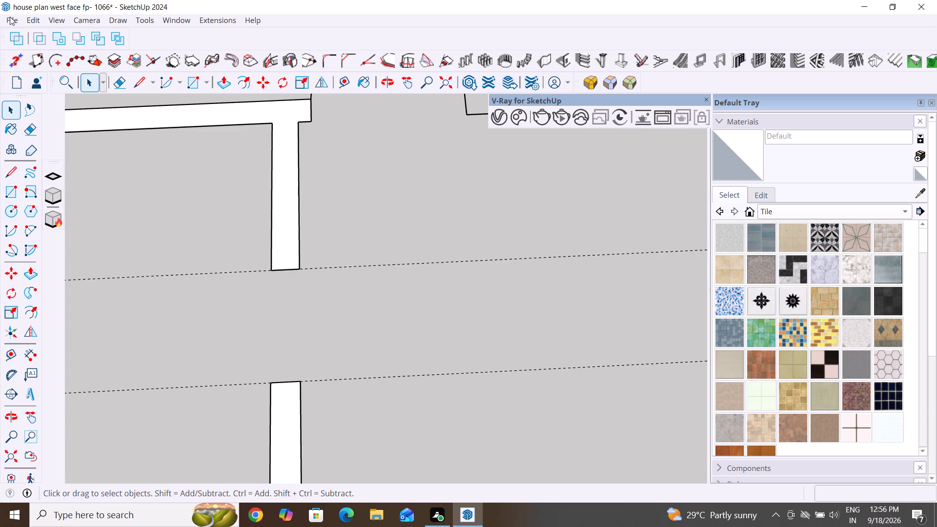
pyautogui.click(9, 17)
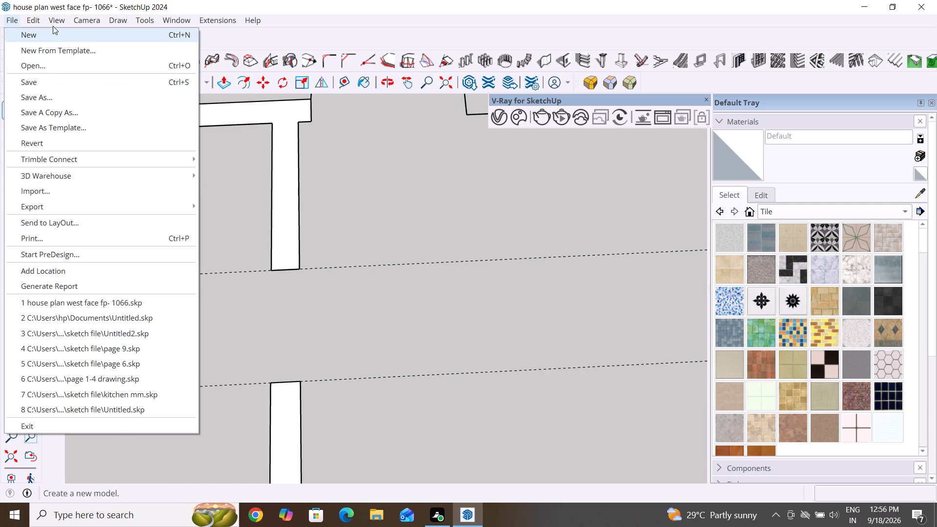
pyautogui.click(84, 139)
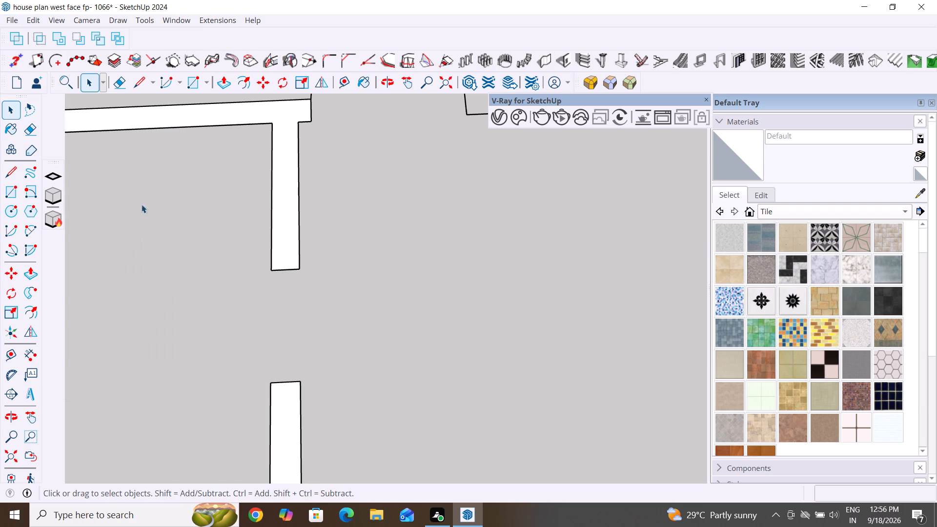
# Examine the whole floor plan and the window in the outer wall beside the staircase.
pyautogui.scroll(-17, 512, 322)
pyautogui.scroll(-3, 282, 370)
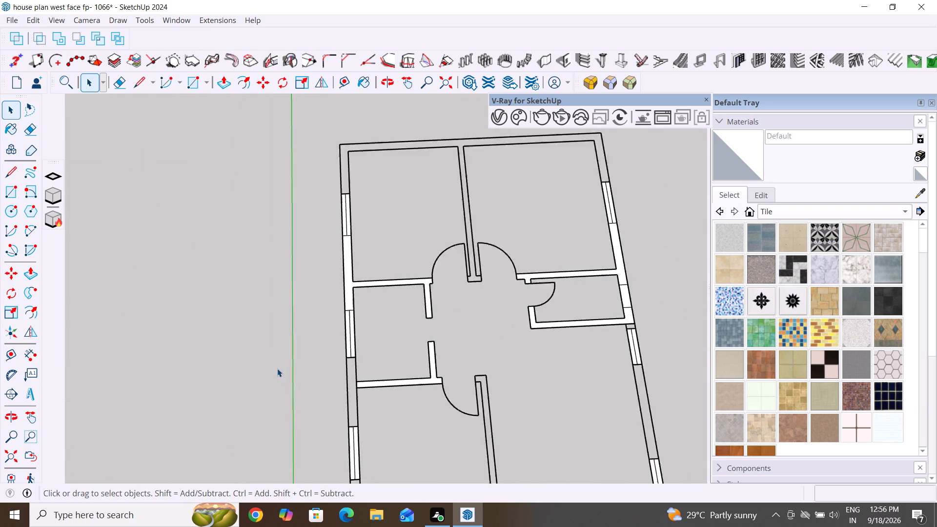
pyautogui.scroll(-2, 277, 368)
pyautogui.scroll(-10, 330, 373)
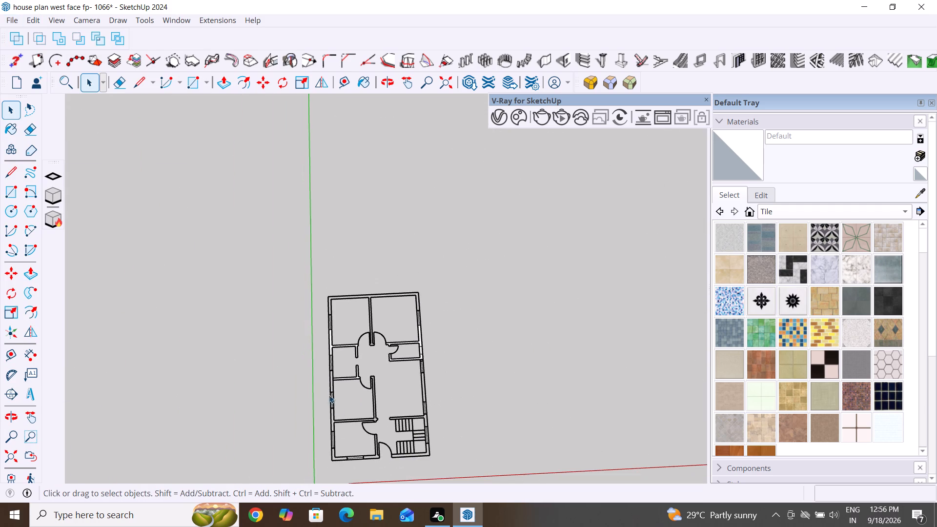
pyautogui.middleClick(377, 440)
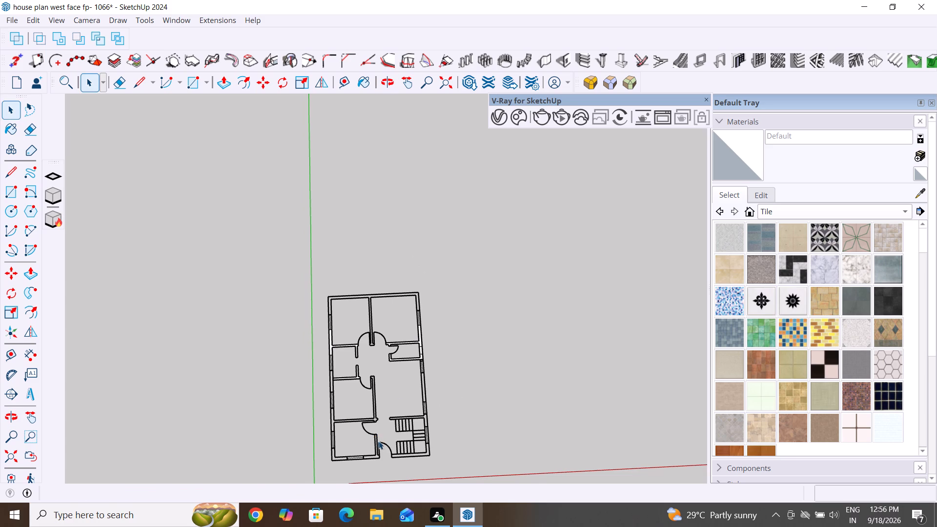
pyautogui.scroll(-5, 395, 309)
pyautogui.moveTo(498, 329); pyautogui.dragTo(471, 377, button='middle')
pyautogui.scroll(12, 399, 425)
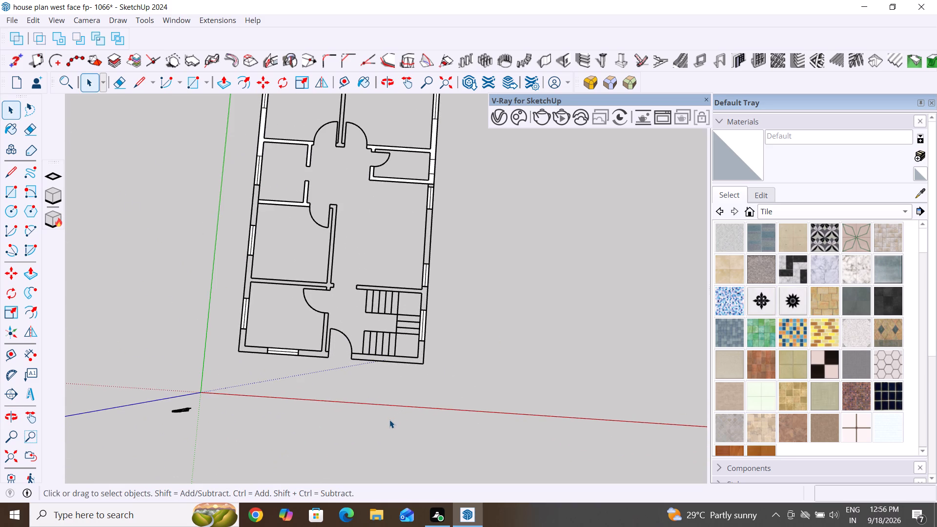
pyautogui.scroll(6, 440, 336)
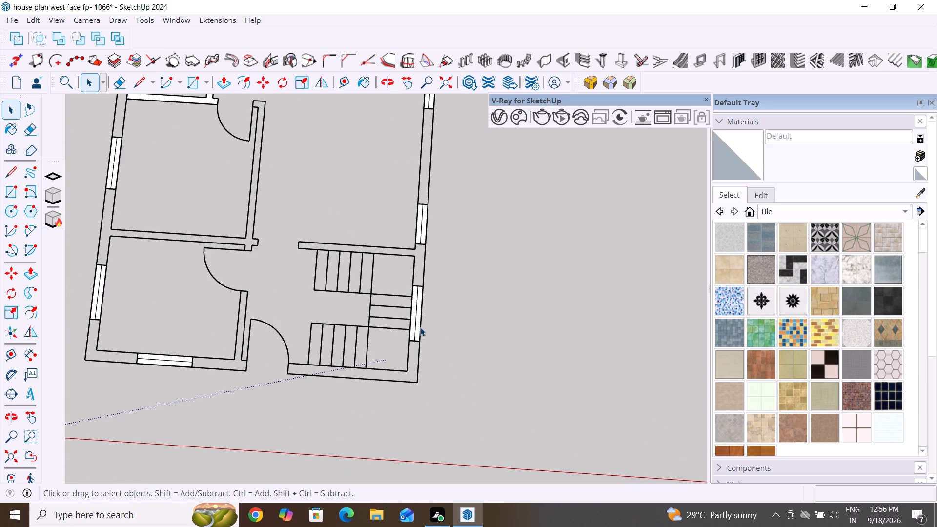
pyautogui.click(417, 324)
pyautogui.click(352, 417)
# Delete the two white faces inside the side-wall window of the front left room, keeping its lines.
pyautogui.scroll(-2, 412, 439)
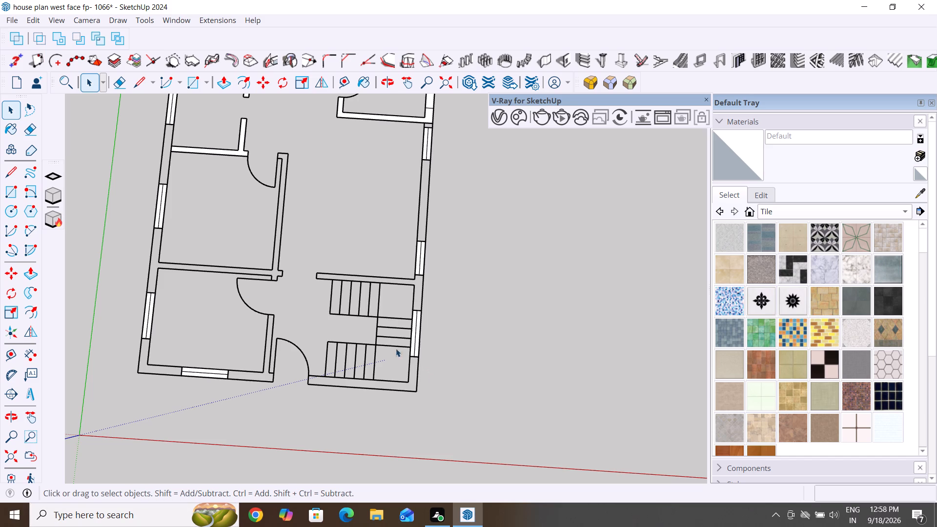
pyautogui.scroll(-4, 259, 366)
pyautogui.moveTo(244, 426); pyautogui.dragTo(260, 420, button='middle')
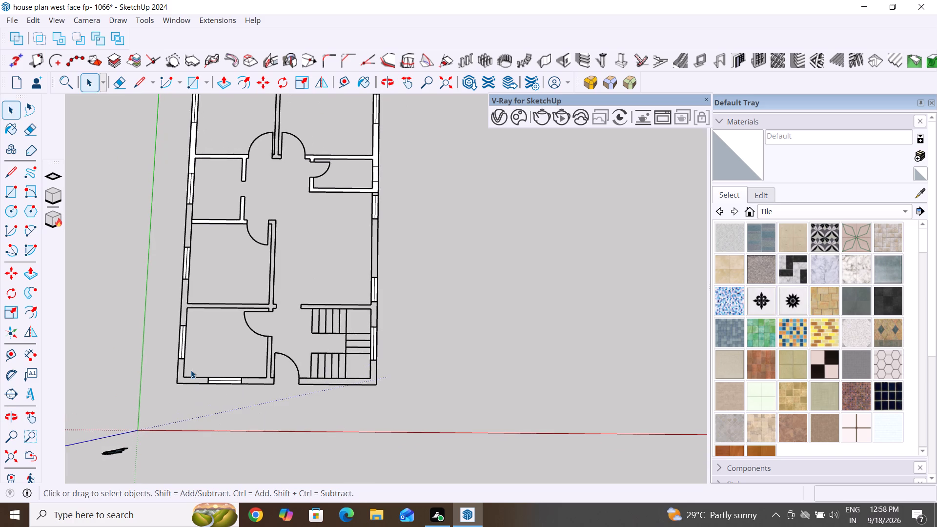
pyautogui.scroll(4, 191, 370)
pyautogui.scroll(8, 143, 327)
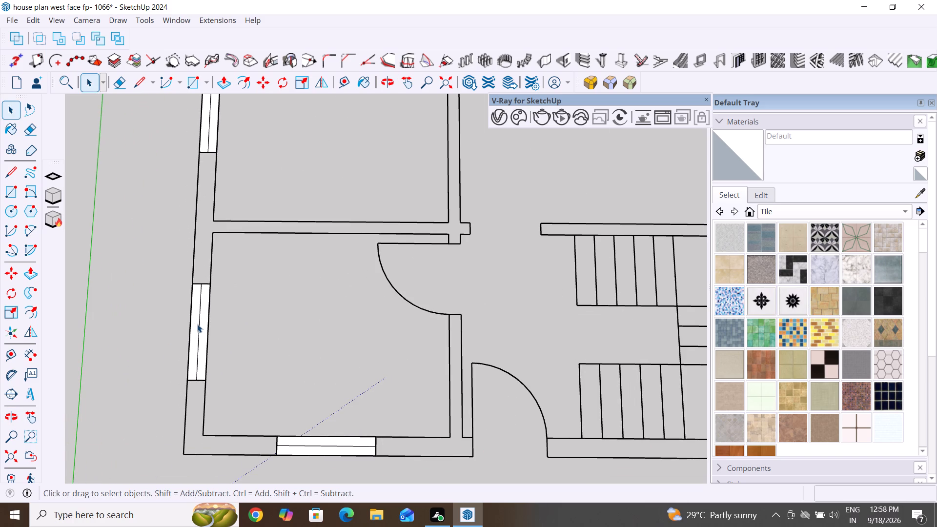
pyautogui.click(197, 324)
pyautogui.press('Delete')
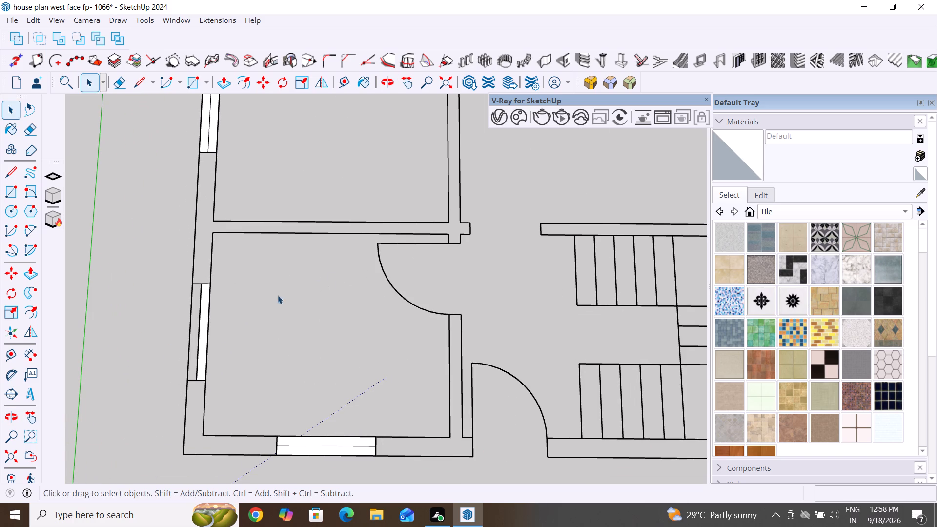
pyautogui.click(203, 352)
pyautogui.press('Delete')
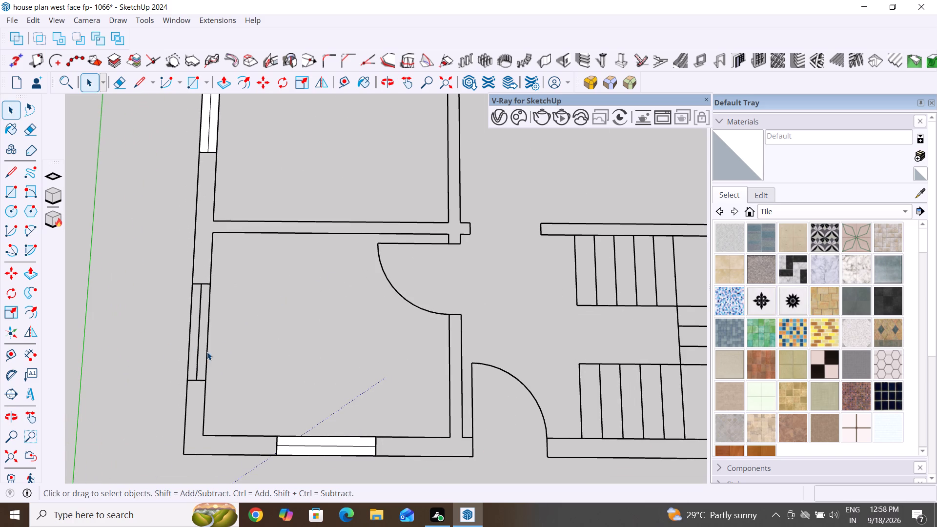
# Delete the two white faces inside the outer-wall window of the middle left room, keeping its lines.
pyautogui.scroll(-5, 287, 346)
pyautogui.scroll(-5, 396, 252)
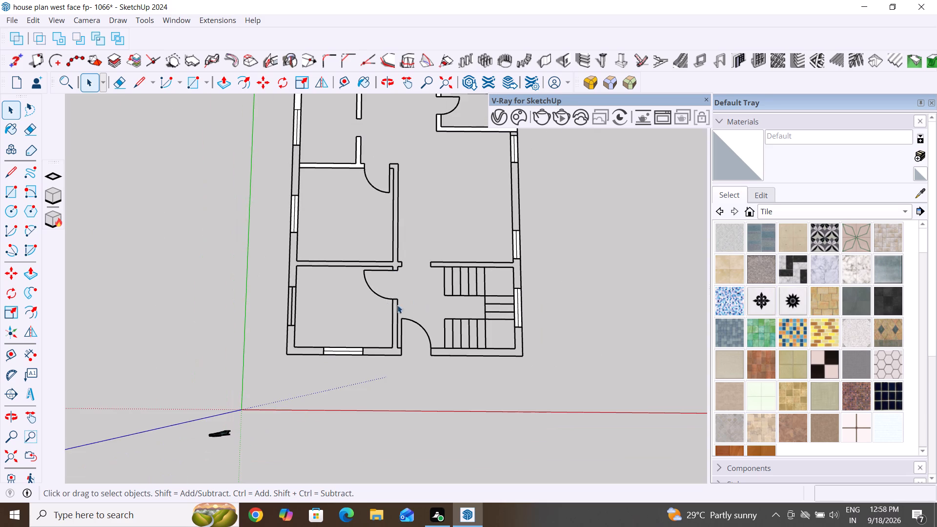
pyautogui.scroll(-5, 355, 309)
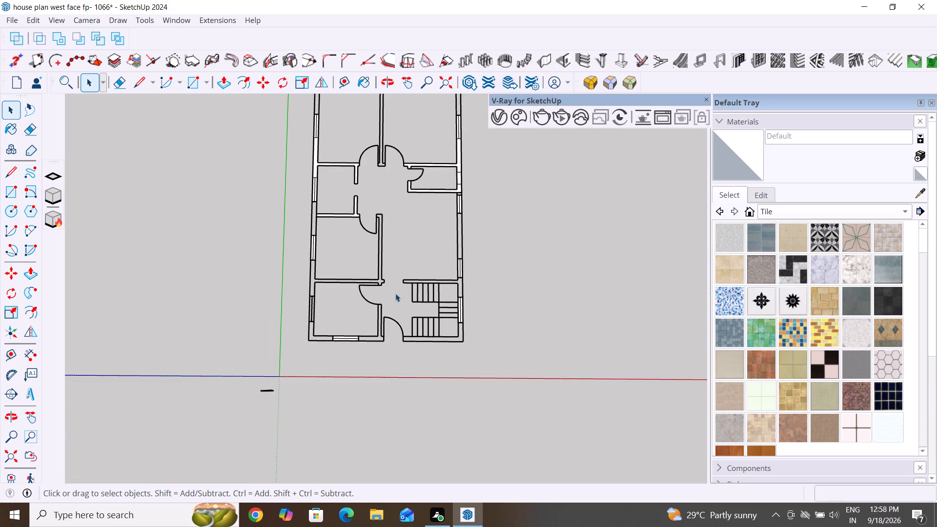
pyautogui.scroll(8, 302, 251)
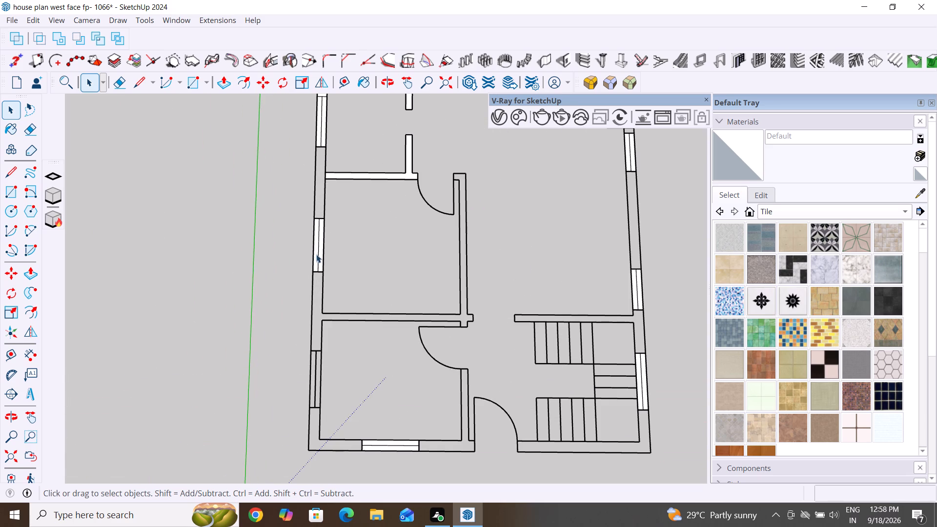
pyautogui.click(316, 253)
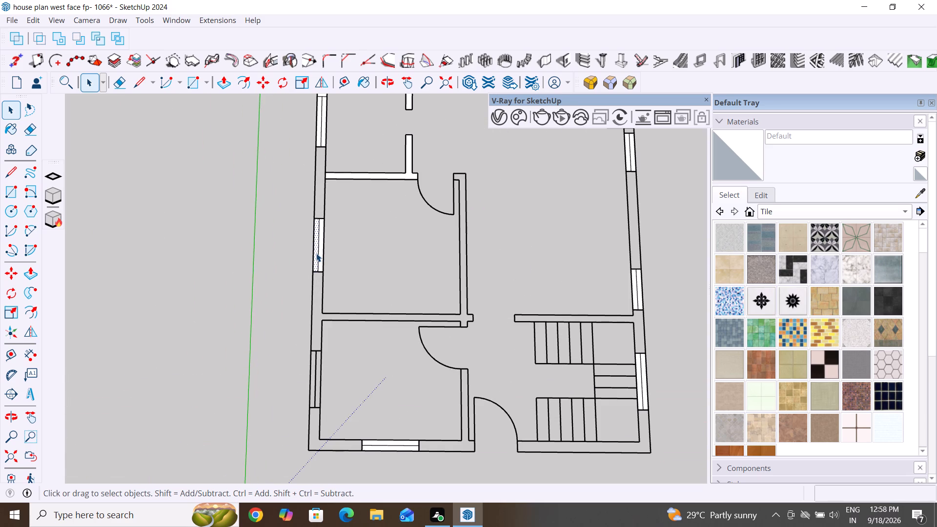
pyautogui.press('Delete')
pyautogui.click(322, 254)
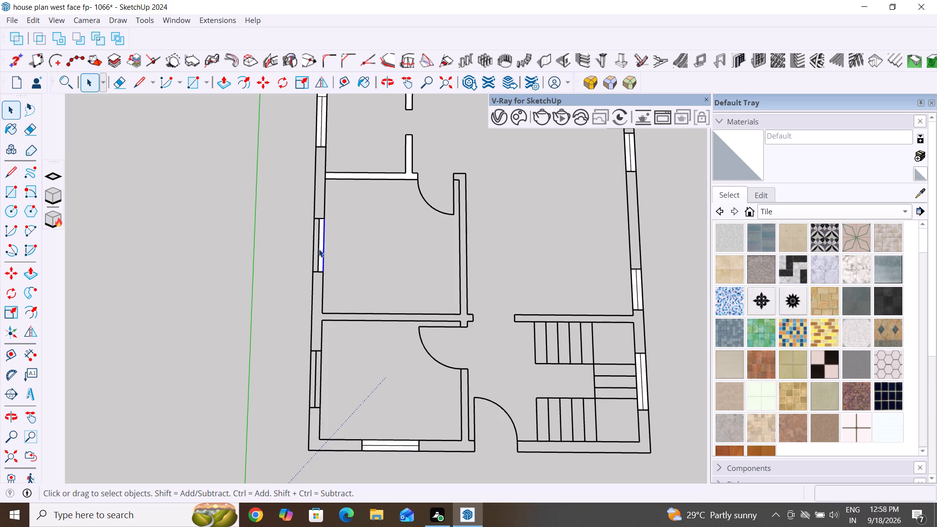
pyautogui.scroll(5, 319, 249)
pyautogui.click(321, 254)
pyautogui.press('Delete')
pyautogui.scroll(-2, 380, 332)
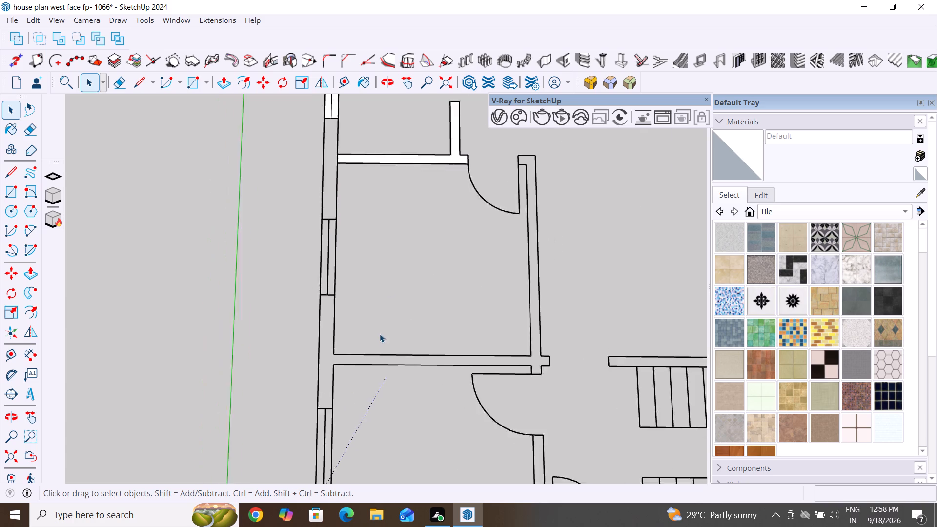
pyautogui.scroll(-3, 380, 334)
pyautogui.click(427, 197)
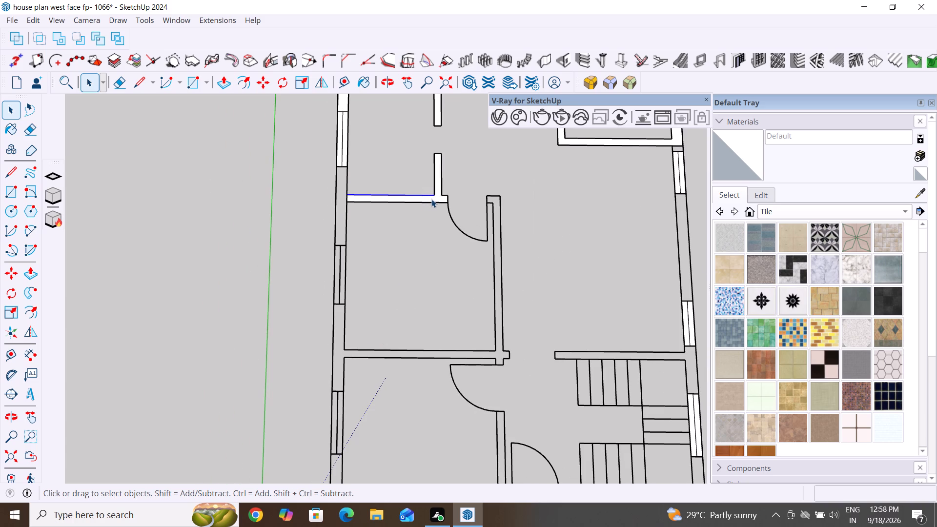
# Delete the two white faces inside the front-wall window of the front left room, keeping its lines.
pyautogui.scroll(-5, 421, 278)
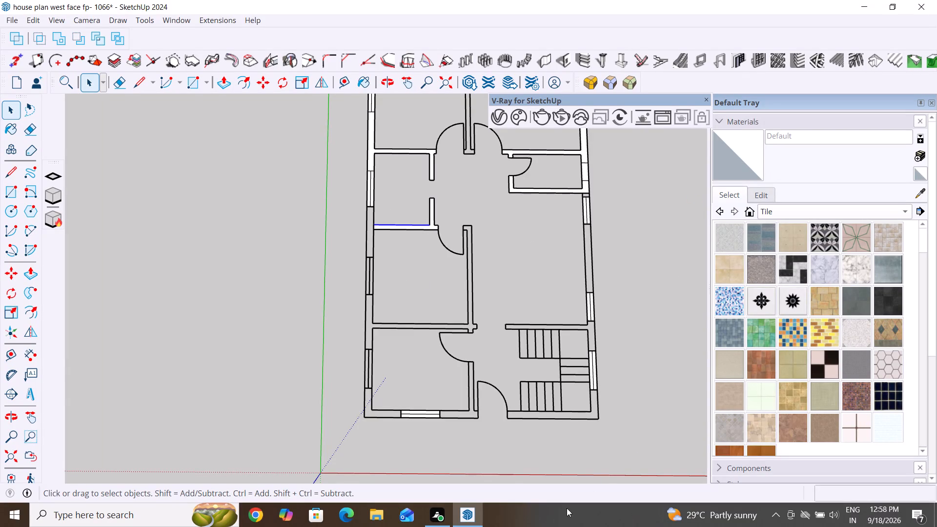
pyautogui.scroll(11, 426, 409)
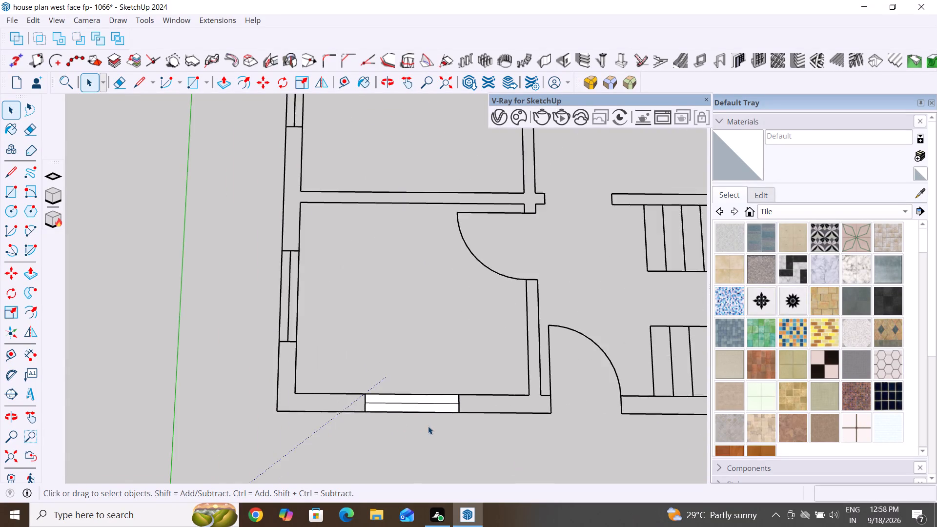
pyautogui.scroll(4, 428, 426)
pyautogui.click(431, 396)
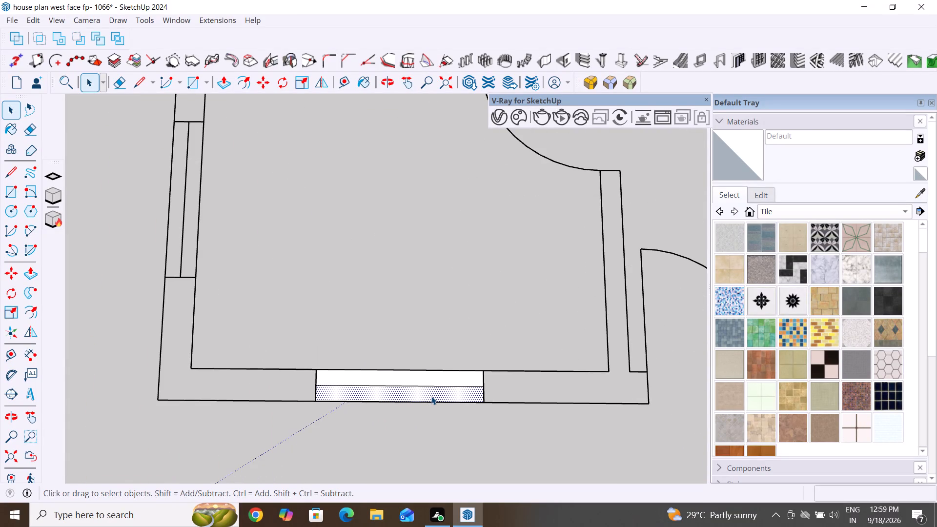
pyautogui.press('Delete')
pyautogui.click(448, 377)
pyautogui.press('Delete')
pyautogui.scroll(-11, 360, 370)
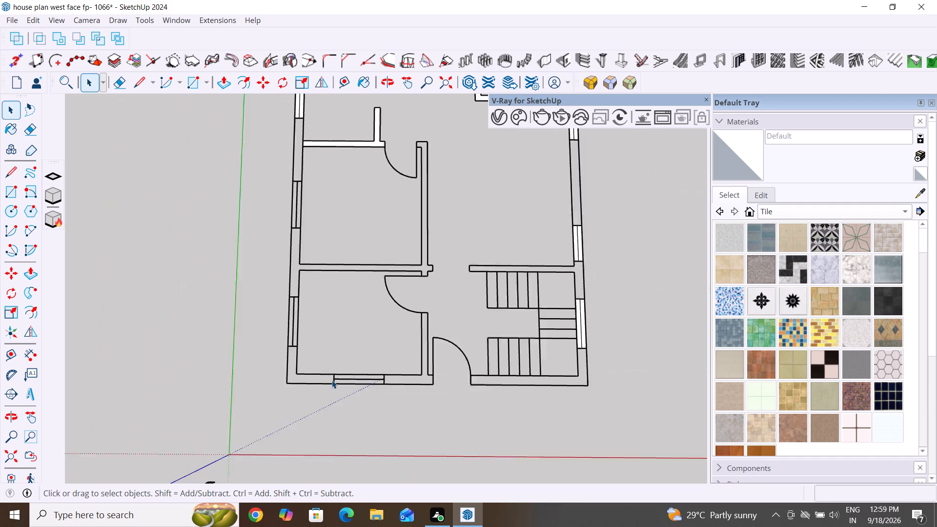
# Delete the two white faces inside the outer-wall window beside the staircase, keeping its lines.
pyautogui.scroll(-7, 332, 380)
pyautogui.scroll(5, 434, 376)
pyautogui.scroll(6, 528, 352)
pyautogui.scroll(4, 510, 317)
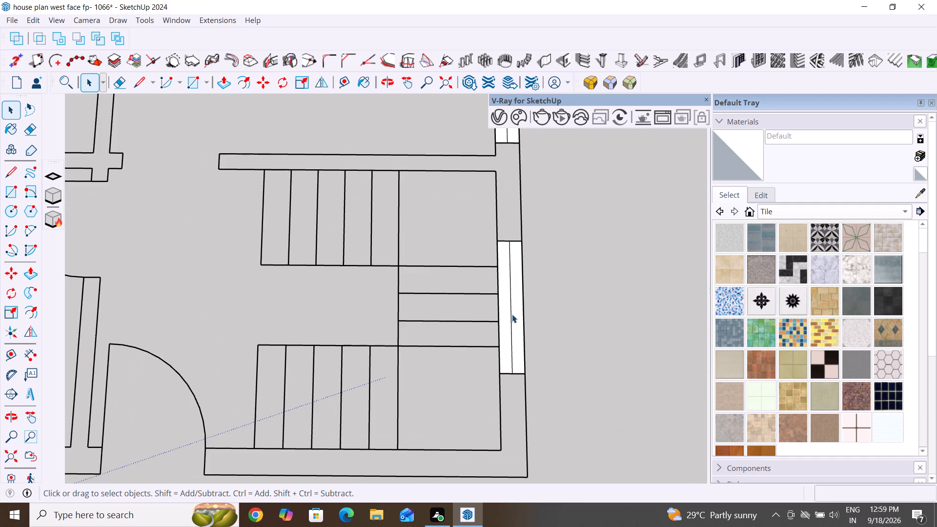
pyautogui.click(504, 303)
pyautogui.press('Delete')
pyautogui.click(513, 304)
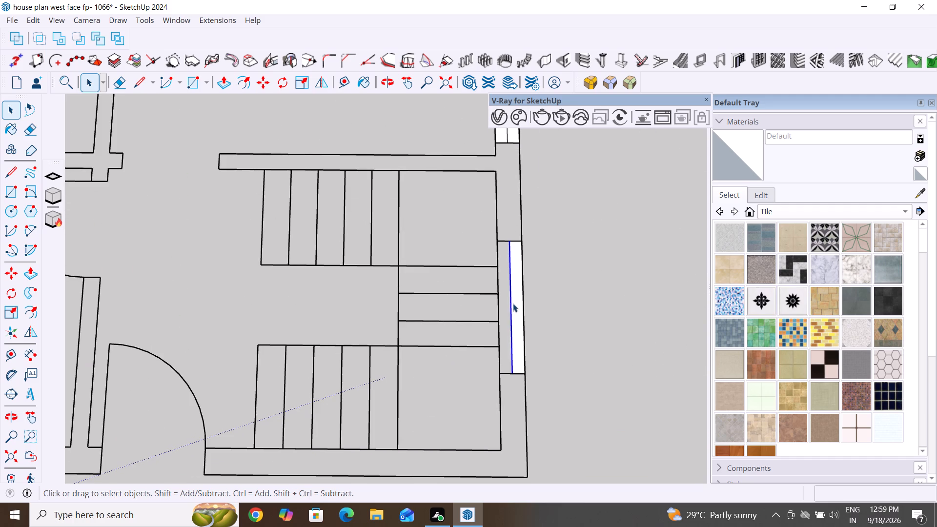
pyautogui.click(520, 305)
pyautogui.press('Delete')
pyautogui.scroll(-6, 527, 356)
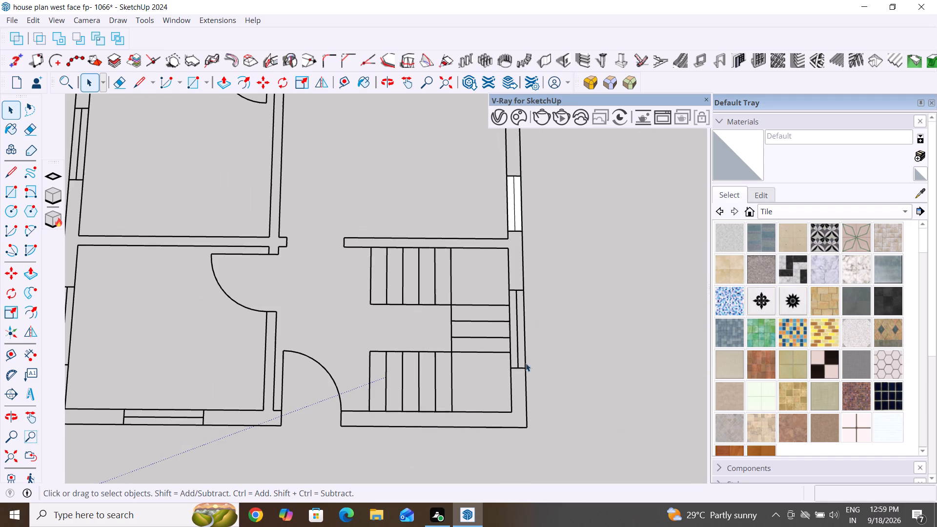
# Delete the two white faces inside the right outer-wall window just beyond the staircase wall, keeping its lines.
pyautogui.scroll(9, 533, 175)
pyautogui.click(493, 217)
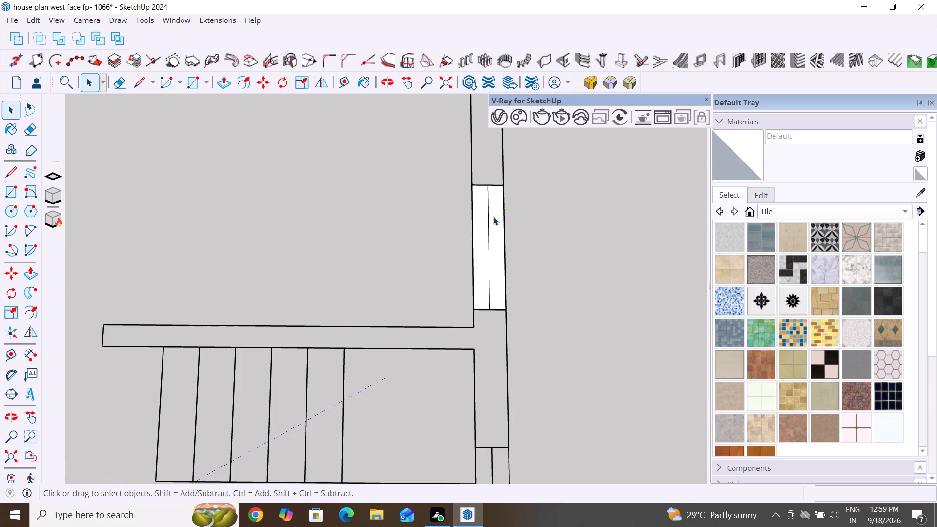
pyautogui.press('Delete')
pyautogui.click(480, 209)
pyautogui.press('Delete')
pyautogui.scroll(-5, 479, 341)
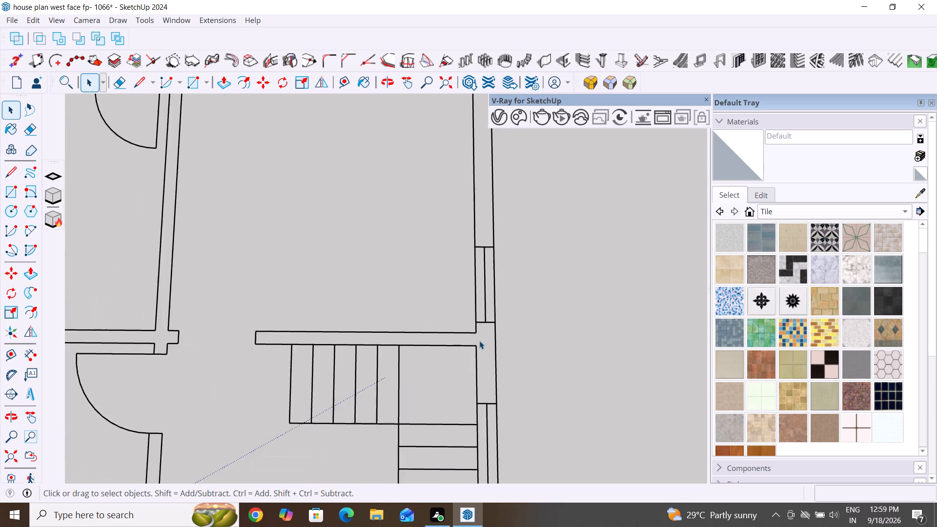
# Delete the white face of the wall between the small left-hand room and the middle left room.
pyautogui.scroll(-13, 479, 341)
pyautogui.scroll(3, 290, 258)
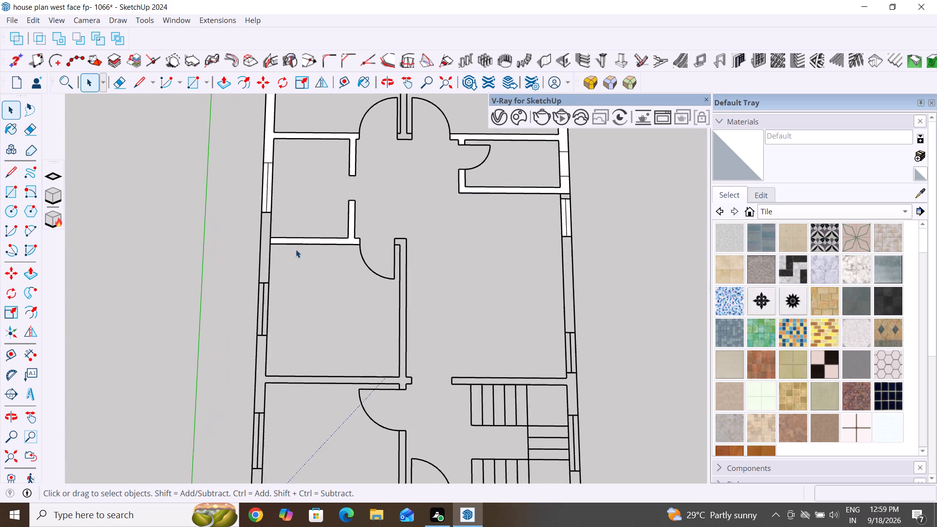
pyautogui.scroll(6, 296, 249)
pyautogui.click(331, 244)
pyautogui.press('Delete')
pyautogui.scroll(-3, 269, 434)
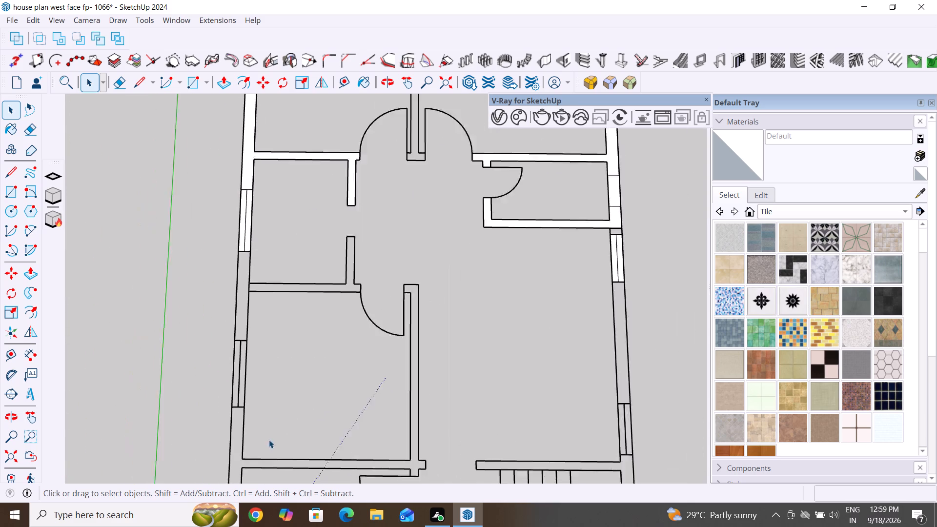
# Delete the two white faces inside the small left-hand room's outer-wall window, keeping its lines.
pyautogui.scroll(-2, 269, 440)
pyautogui.scroll(12, 253, 220)
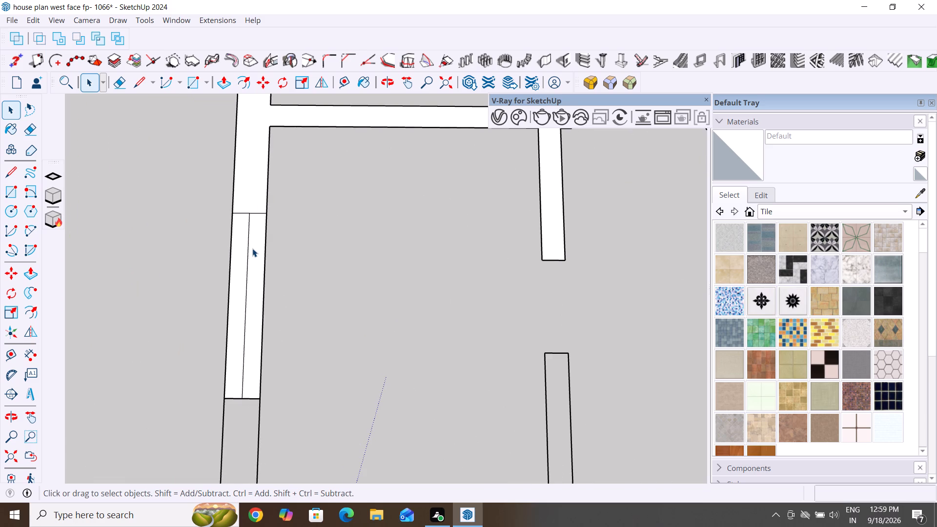
pyautogui.click(252, 248)
pyautogui.press('Delete')
pyautogui.click(245, 227)
pyautogui.press('Delete')
# Delete the white wall face adjoining the rear end of the small left-hand room's window.
pyautogui.click(258, 191)
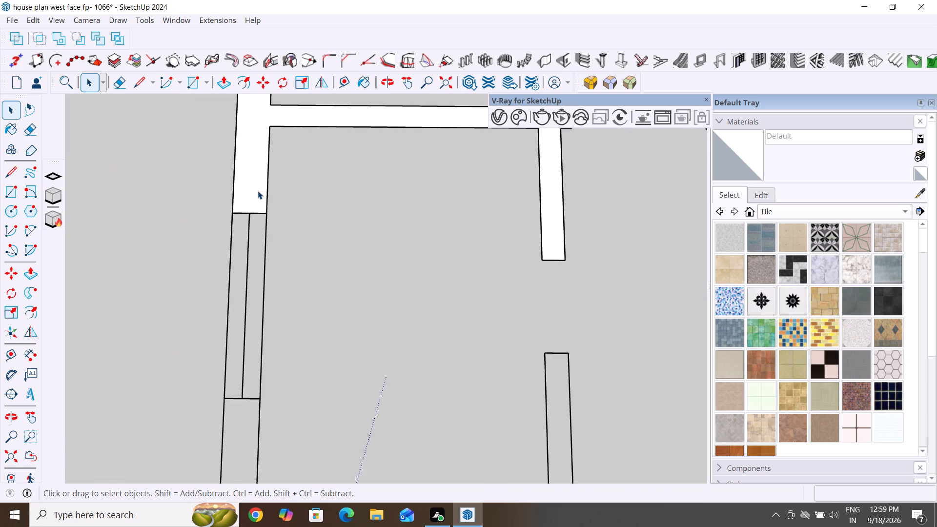
pyautogui.press('Delete')
pyautogui.scroll(-11, 376, 361)
pyautogui.scroll(-11, 475, 310)
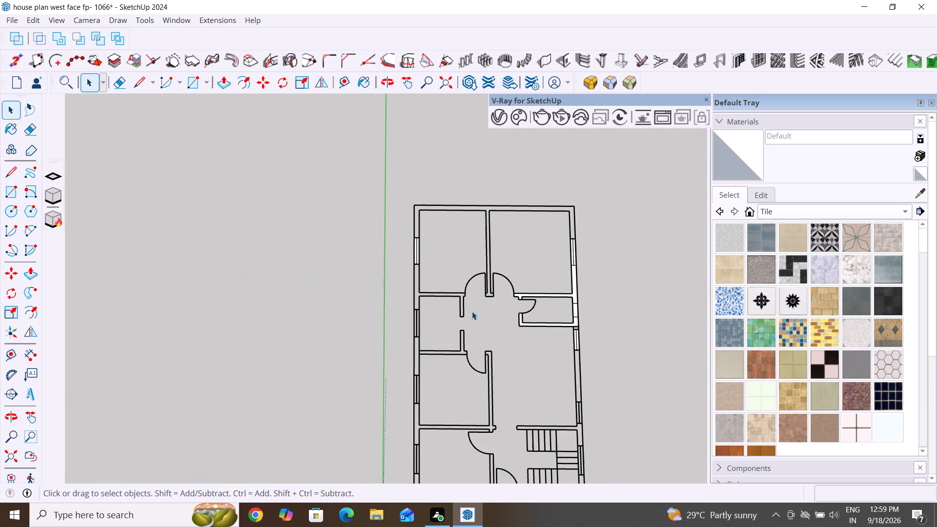
# Delete the two white faces inside the right outer-wall window just in front of the small right-hand room, keeping its lines.
pyautogui.scroll(20, 570, 344)
pyautogui.scroll(1, 570, 344)
pyautogui.click(574, 310)
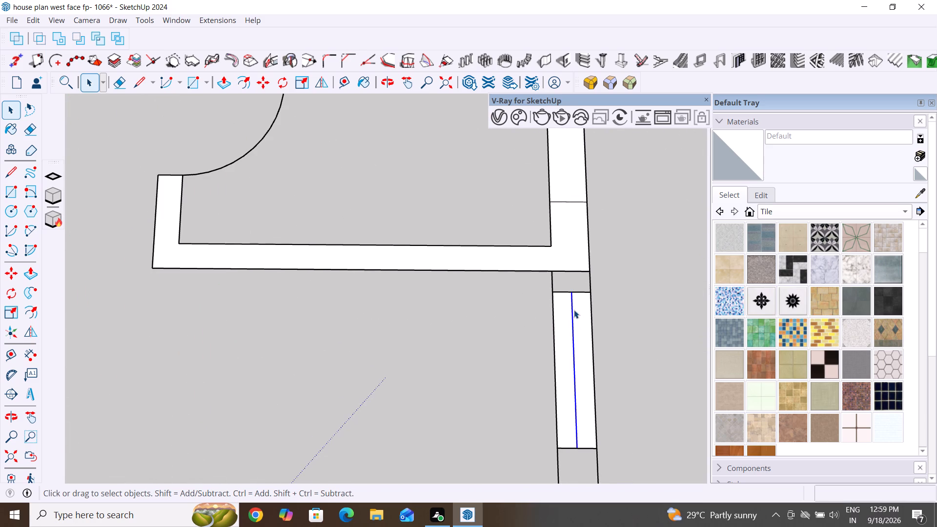
pyautogui.click(584, 310)
pyautogui.press('Delete')
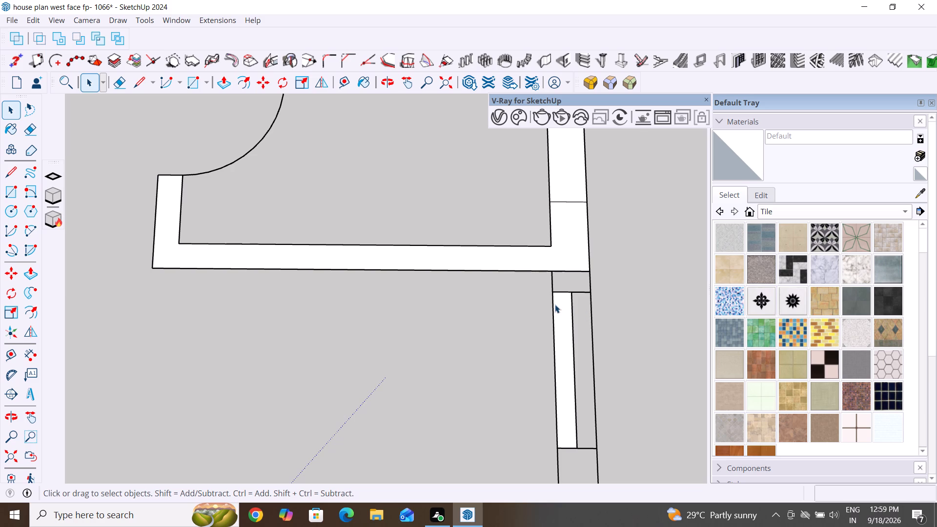
pyautogui.click(561, 306)
pyautogui.press('Delete')
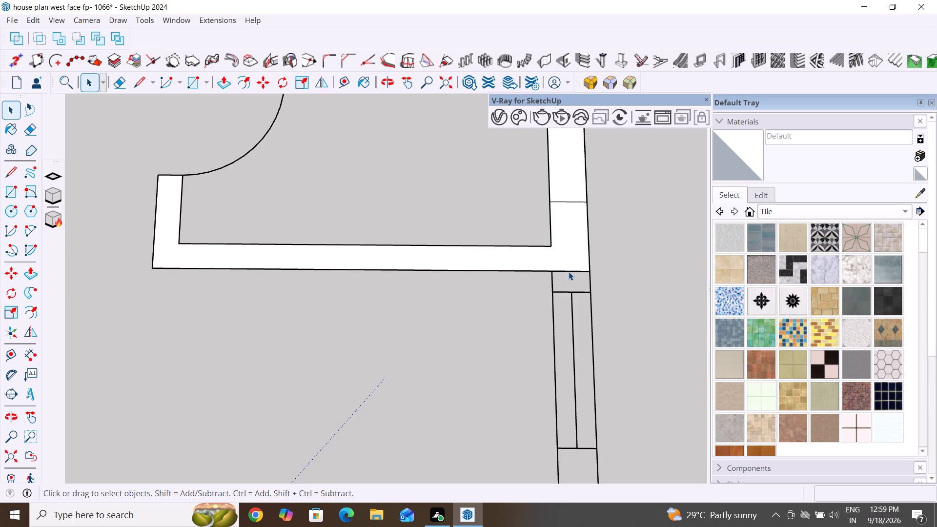
# Delete the white faces of the walls around the small right-hand room, including the face in its small outer-wall opening.
pyautogui.click(576, 242)
pyautogui.press('Delete')
pyautogui.scroll(-11, 452, 403)
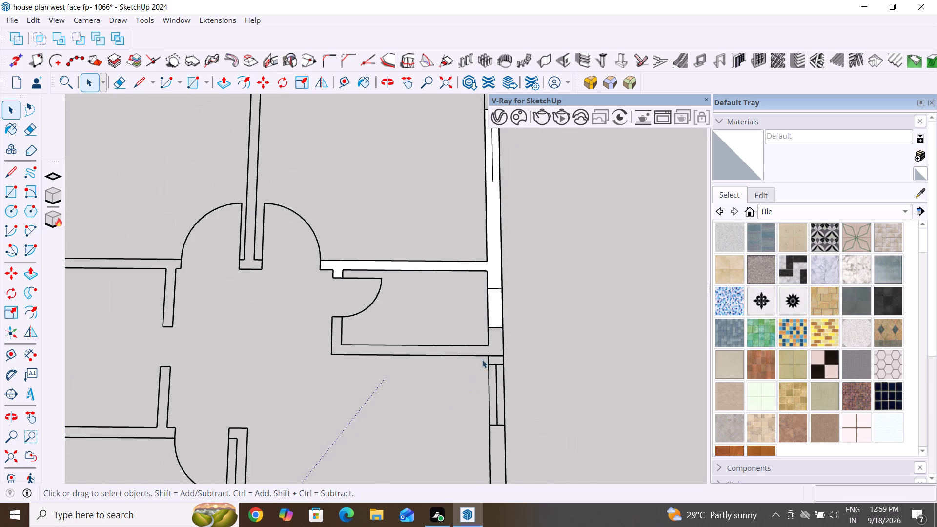
pyautogui.click(493, 307)
pyautogui.press('Delete')
pyautogui.click(496, 279)
pyautogui.press('Delete')
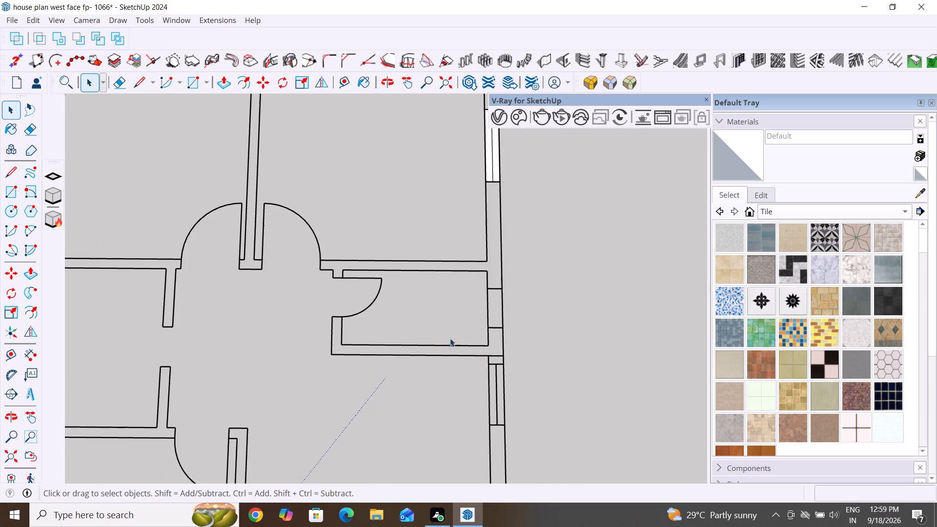
# Delete the two white faces inside the rear right room's outer-wall window, keeping its lines.
pyautogui.scroll(-6, 393, 415)
pyautogui.scroll(8, 452, 263)
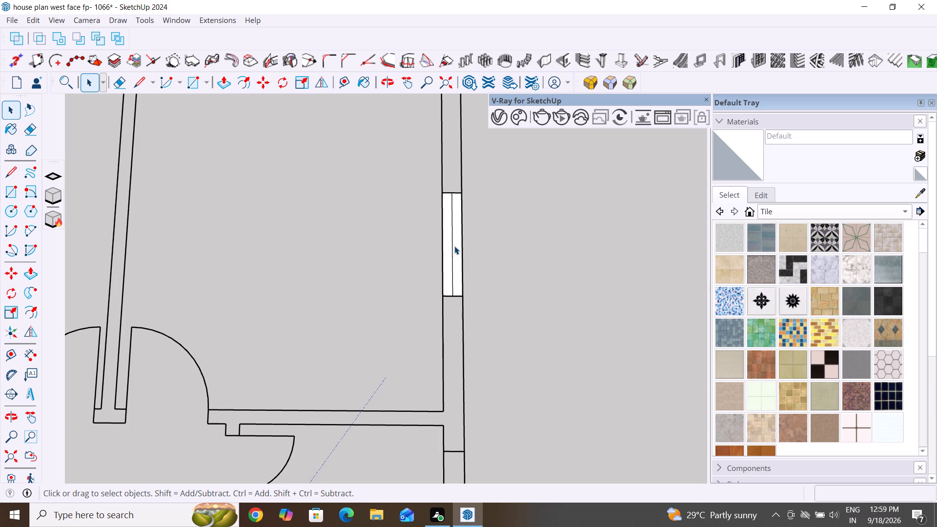
pyautogui.click(456, 244)
pyautogui.press('Delete')
pyautogui.click(448, 235)
pyautogui.press('Delete')
# Delete the two white faces inside the rear left room's outer-wall window, keeping its lines.
pyautogui.scroll(-4, 550, 355)
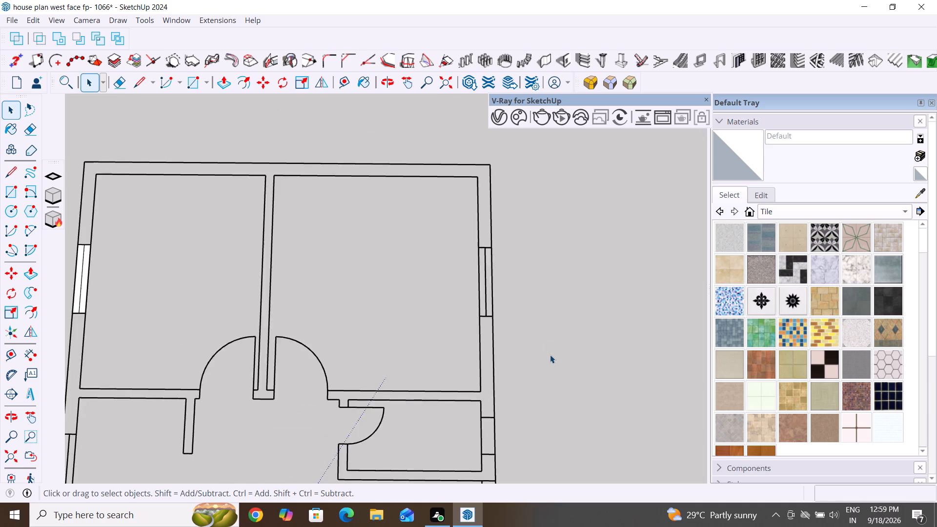
pyautogui.scroll(-11, 550, 355)
pyautogui.scroll(4, 520, 397)
pyautogui.scroll(-8, 532, 387)
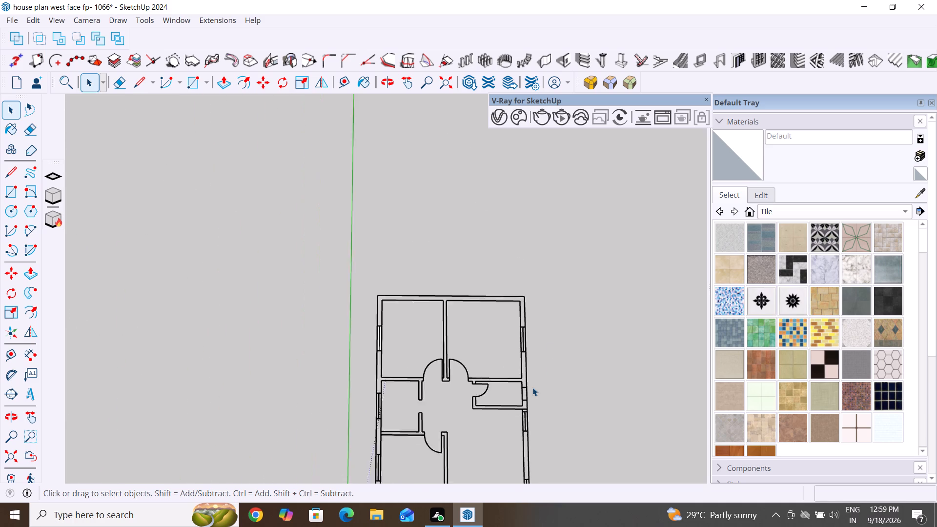
pyautogui.scroll(13, 380, 350)
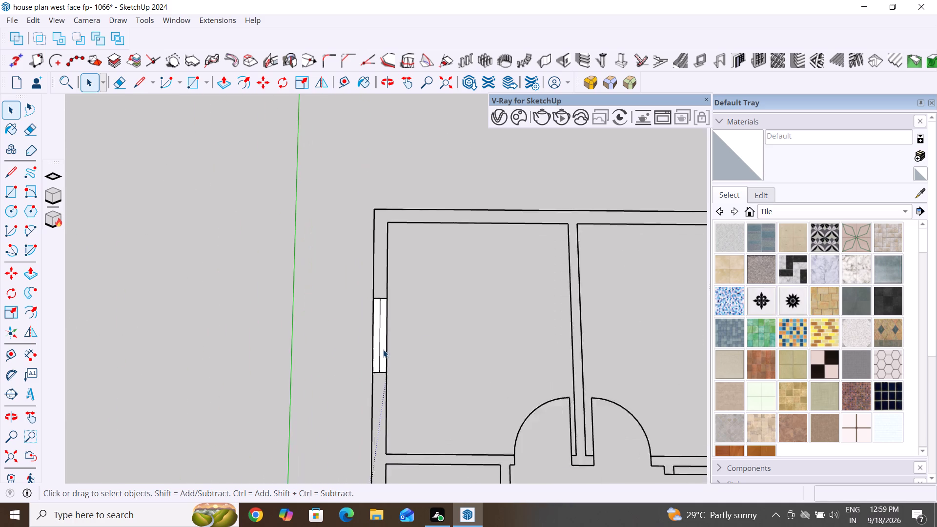
pyautogui.click(382, 349)
pyautogui.press('Delete')
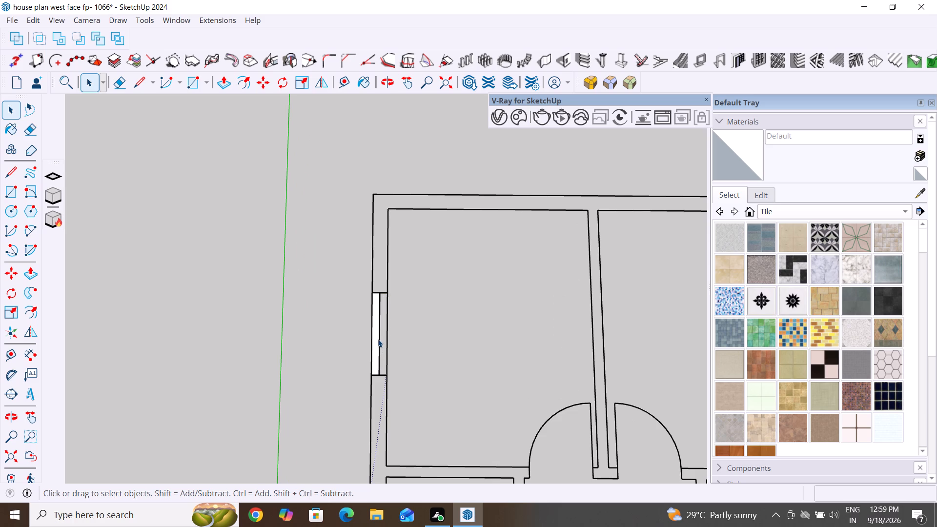
pyautogui.click(376, 333)
pyautogui.press('Delete')
# Examine the whole floor plan from above and from lower angles for any remaining white wall or window faces.
pyautogui.scroll(-9, 528, 292)
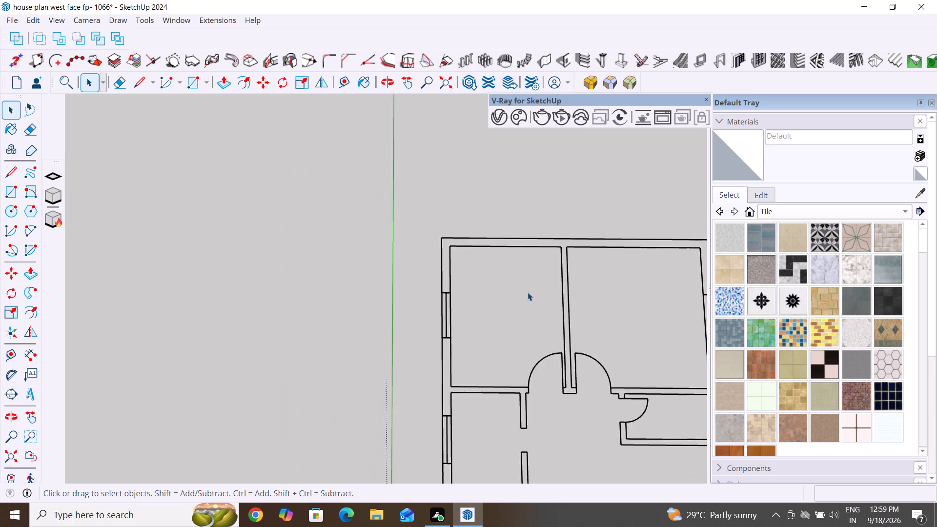
pyautogui.scroll(-12, 528, 292)
pyautogui.scroll(-6, 551, 376)
pyautogui.scroll(6, 570, 421)
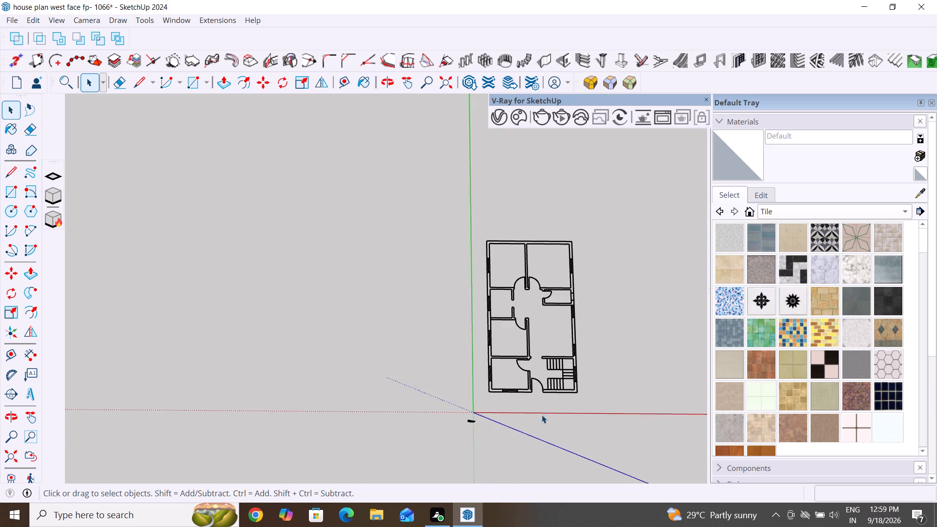
pyautogui.scroll(5, 495, 396)
pyautogui.scroll(4, 653, 354)
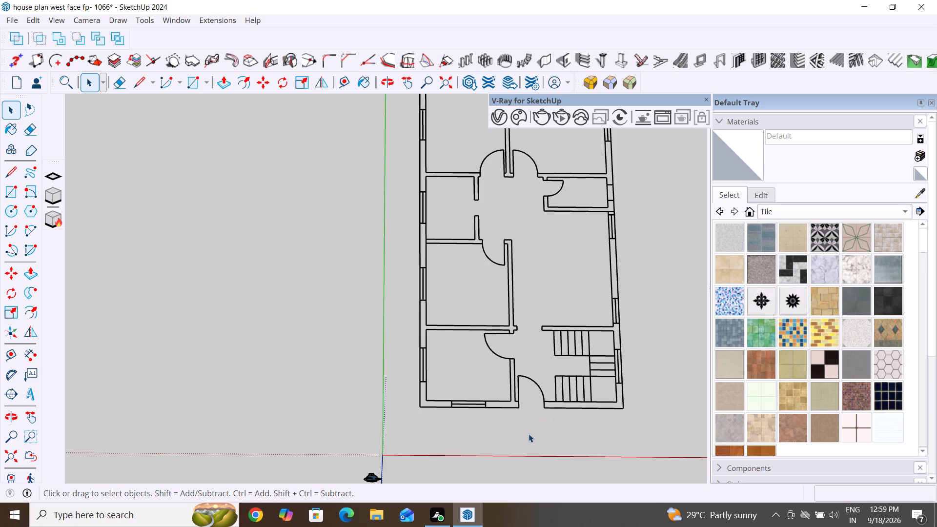
pyautogui.scroll(-4, 528, 434)
pyautogui.moveTo(539, 441); pyautogui.dragTo(560, 348, button='middle')
pyautogui.scroll(1, 537, 442)
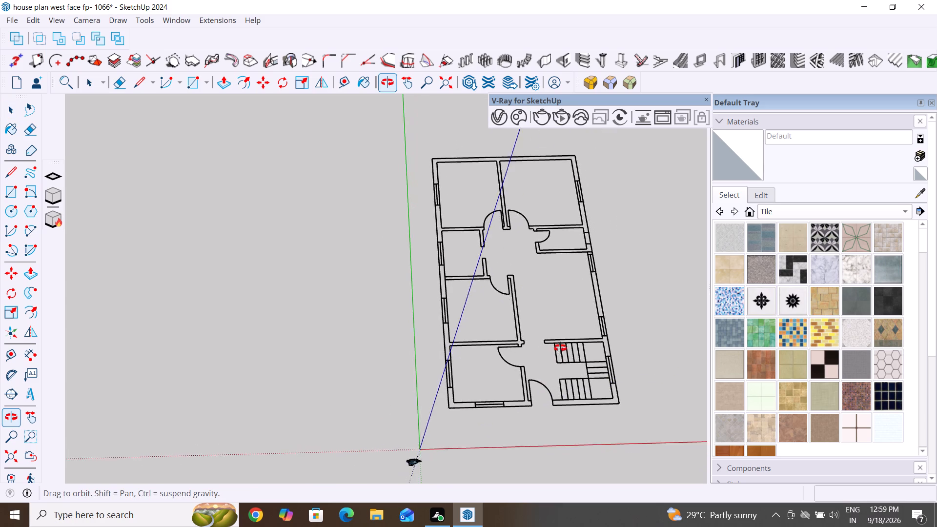
pyautogui.moveTo(560, 348); pyautogui.dragTo(487, 278, button='middle')
pyautogui.moveTo(522, 388); pyautogui.dragTo(536, 297, button='middle')
pyautogui.moveTo(541, 365); pyautogui.dragTo(543, 345, button='middle')
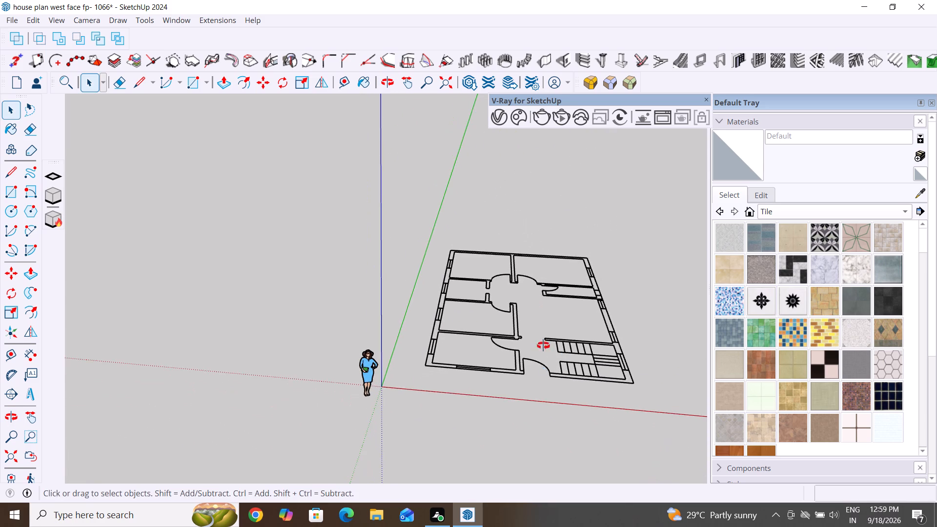
pyautogui.moveTo(543, 345); pyautogui.dragTo(541, 310, button='middle')
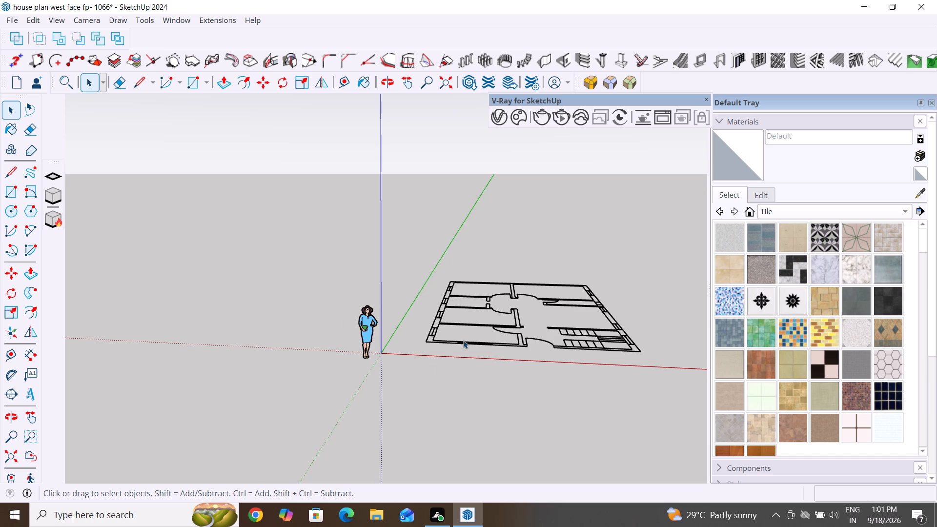
pyautogui.scroll(-10, 383, 387)
pyautogui.moveTo(362, 414); pyautogui.dragTo(400, 494, button='middle')
pyautogui.scroll(4, 494, 388)
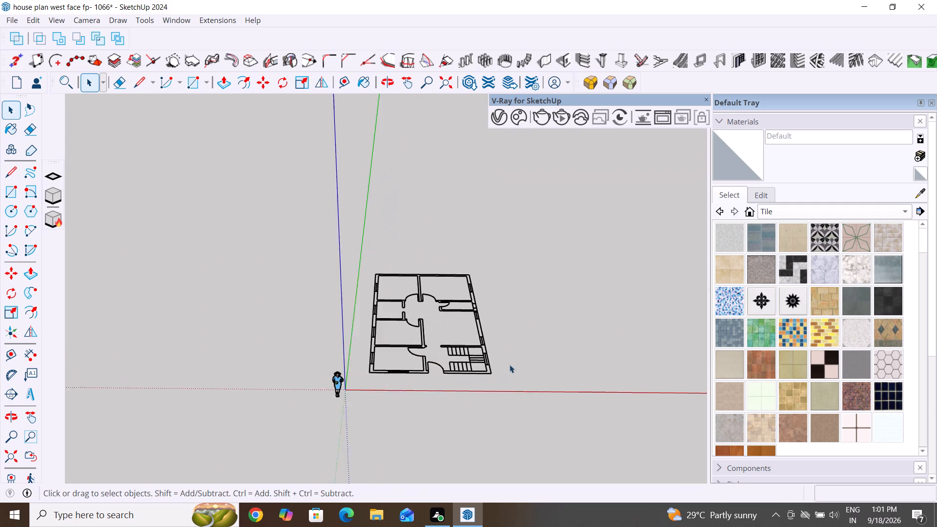
pyautogui.scroll(1, 509, 365)
pyautogui.moveTo(550, 303); pyautogui.dragTo(545, 375, button='middle')
pyautogui.scroll(4, 524, 346)
pyautogui.moveTo(502, 363); pyautogui.dragTo(496, 341, button='middle')
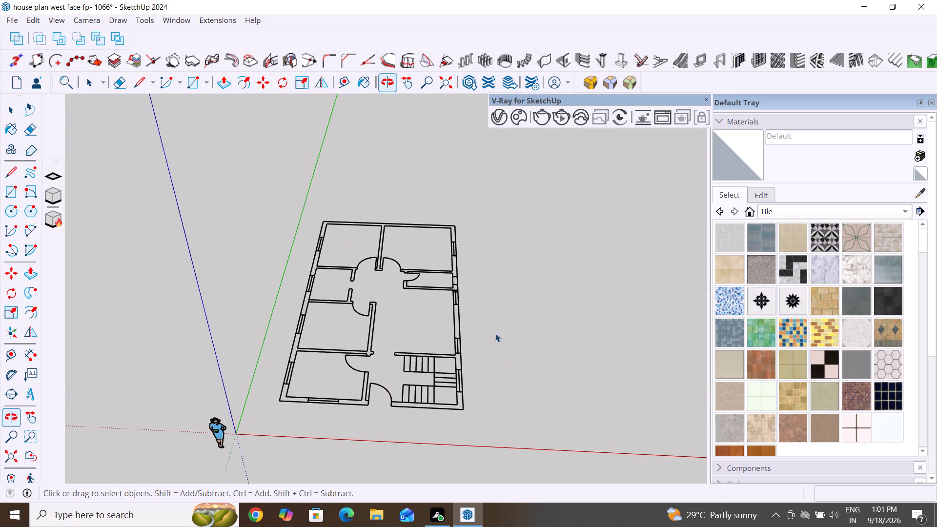
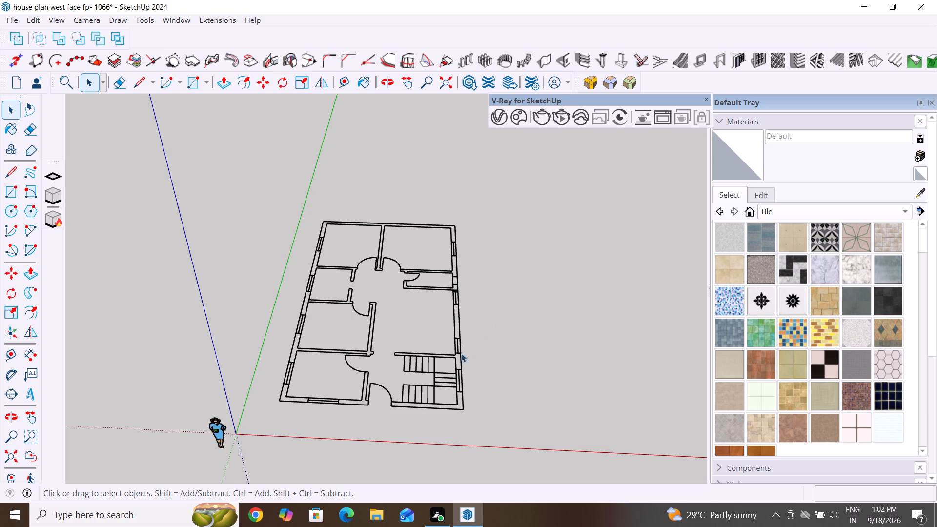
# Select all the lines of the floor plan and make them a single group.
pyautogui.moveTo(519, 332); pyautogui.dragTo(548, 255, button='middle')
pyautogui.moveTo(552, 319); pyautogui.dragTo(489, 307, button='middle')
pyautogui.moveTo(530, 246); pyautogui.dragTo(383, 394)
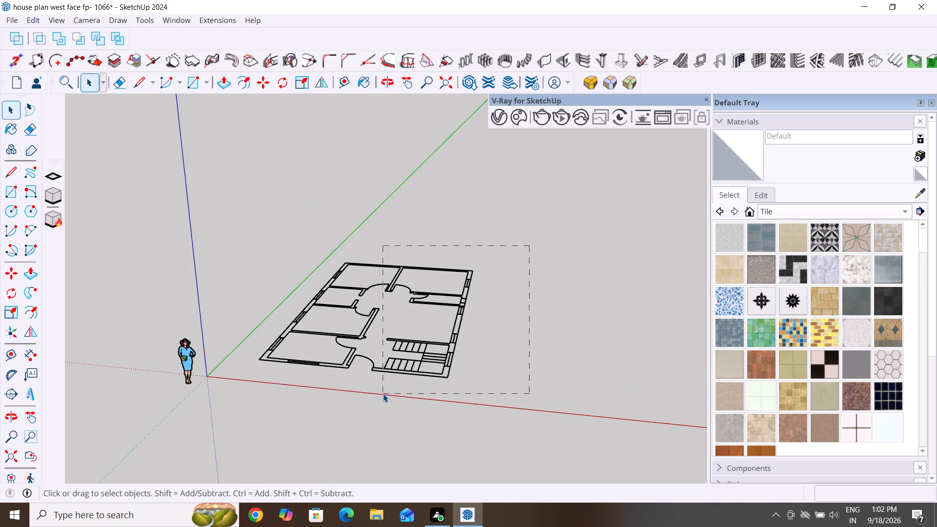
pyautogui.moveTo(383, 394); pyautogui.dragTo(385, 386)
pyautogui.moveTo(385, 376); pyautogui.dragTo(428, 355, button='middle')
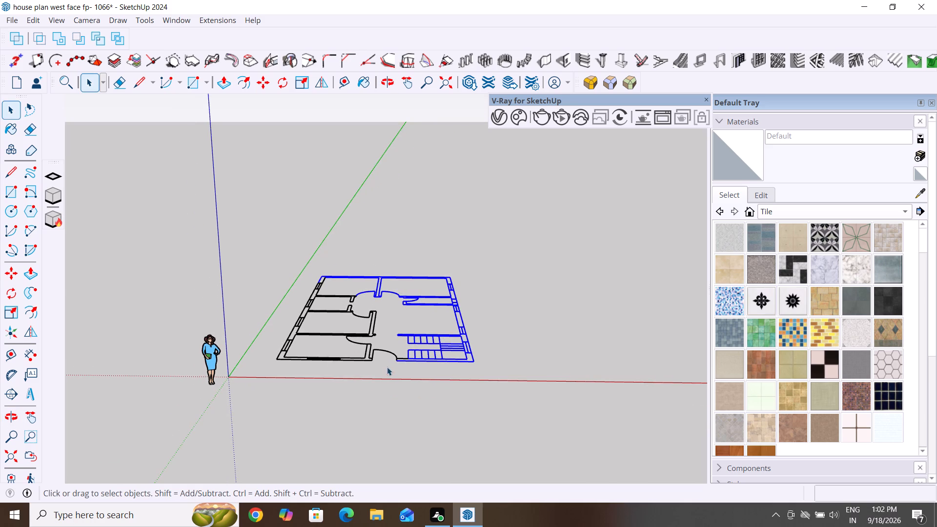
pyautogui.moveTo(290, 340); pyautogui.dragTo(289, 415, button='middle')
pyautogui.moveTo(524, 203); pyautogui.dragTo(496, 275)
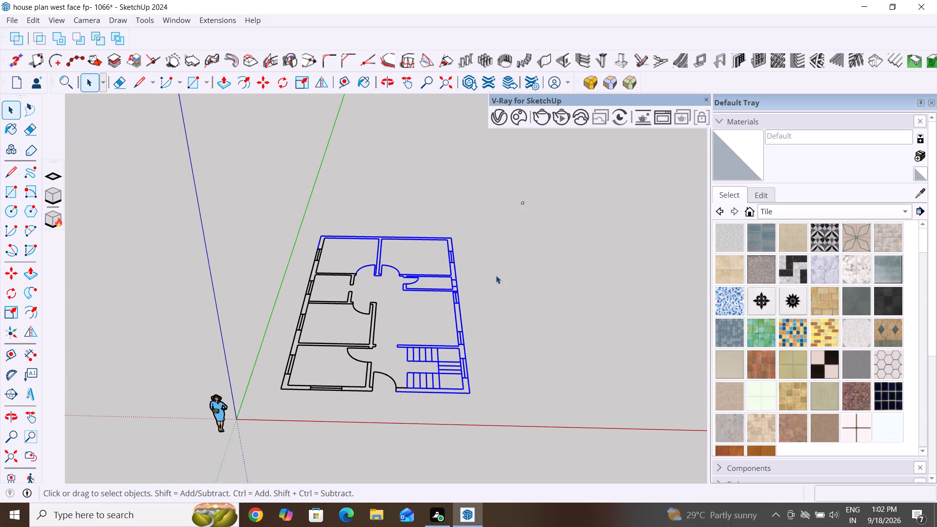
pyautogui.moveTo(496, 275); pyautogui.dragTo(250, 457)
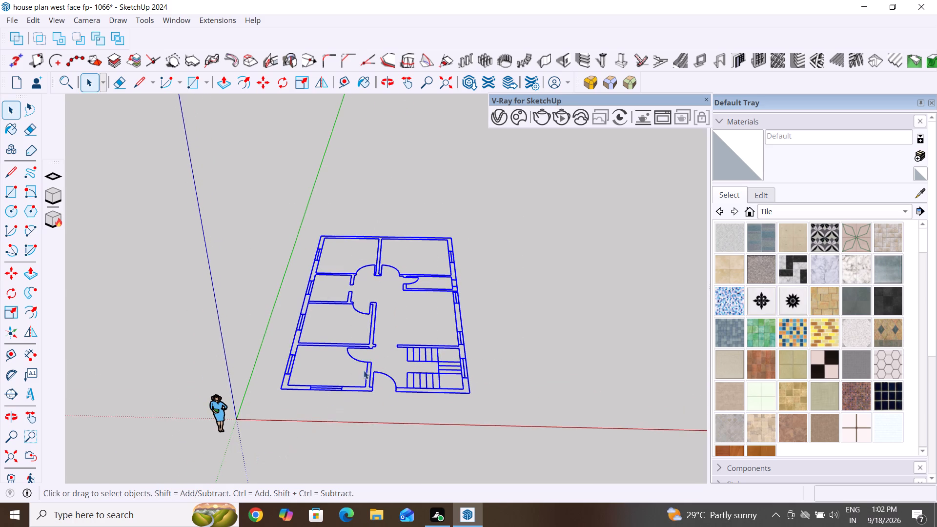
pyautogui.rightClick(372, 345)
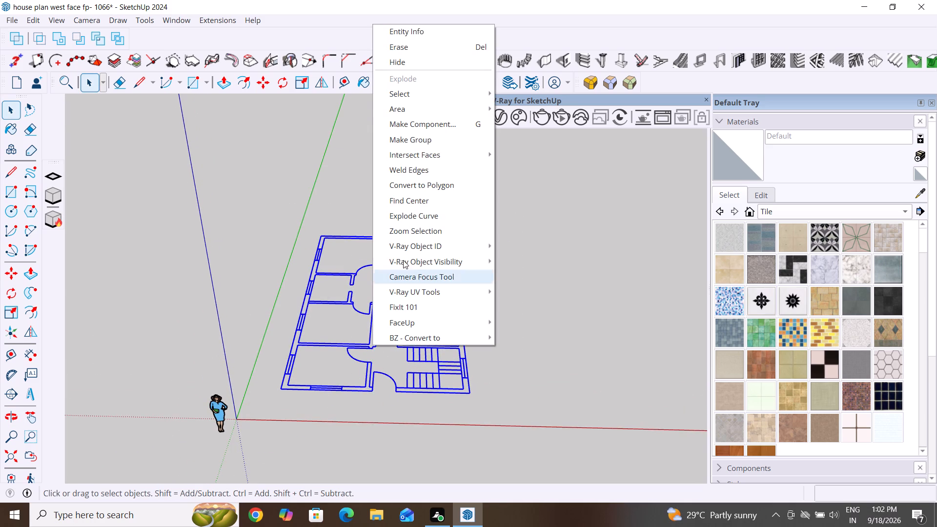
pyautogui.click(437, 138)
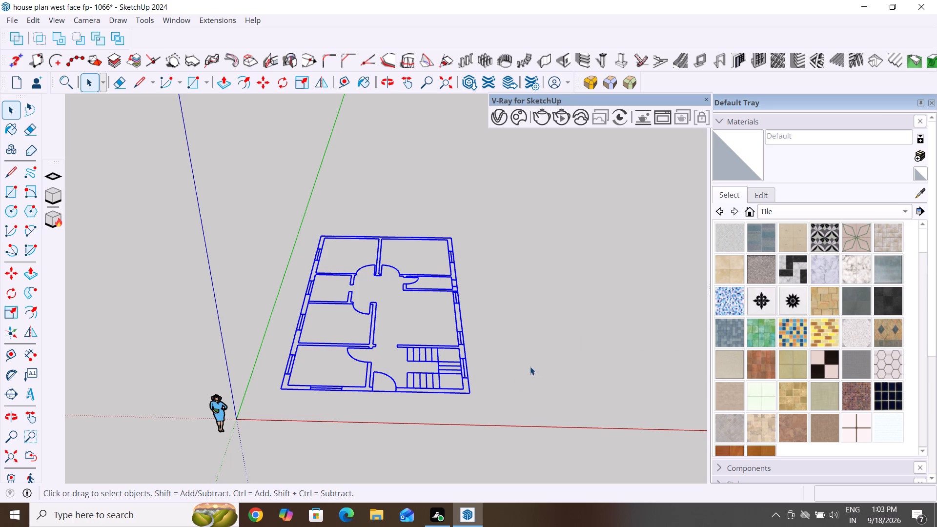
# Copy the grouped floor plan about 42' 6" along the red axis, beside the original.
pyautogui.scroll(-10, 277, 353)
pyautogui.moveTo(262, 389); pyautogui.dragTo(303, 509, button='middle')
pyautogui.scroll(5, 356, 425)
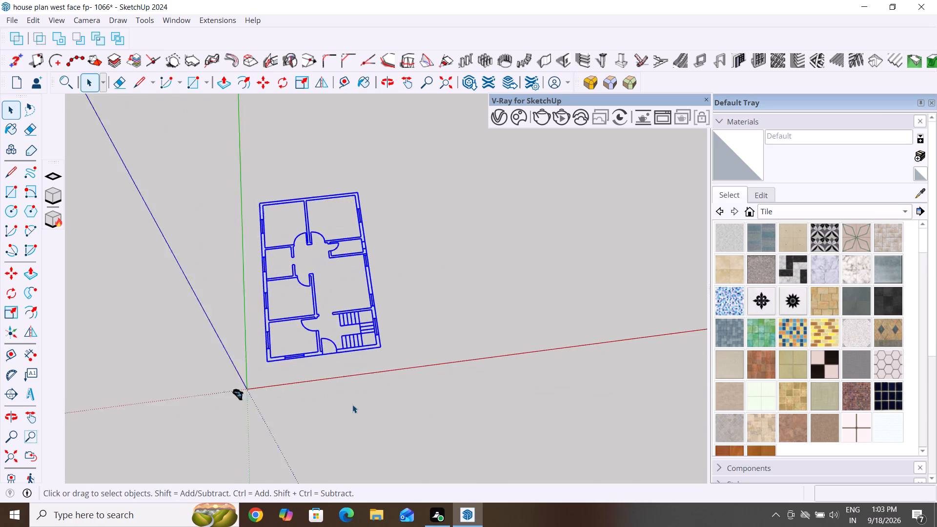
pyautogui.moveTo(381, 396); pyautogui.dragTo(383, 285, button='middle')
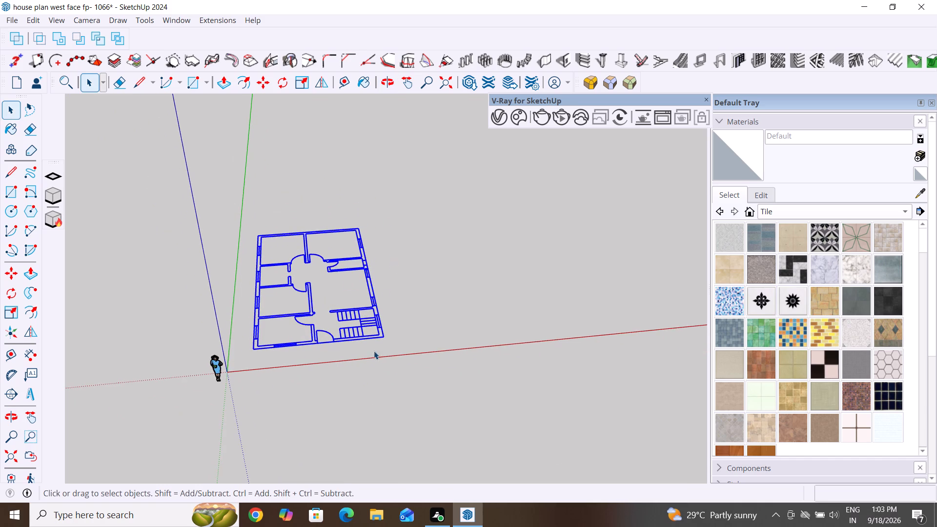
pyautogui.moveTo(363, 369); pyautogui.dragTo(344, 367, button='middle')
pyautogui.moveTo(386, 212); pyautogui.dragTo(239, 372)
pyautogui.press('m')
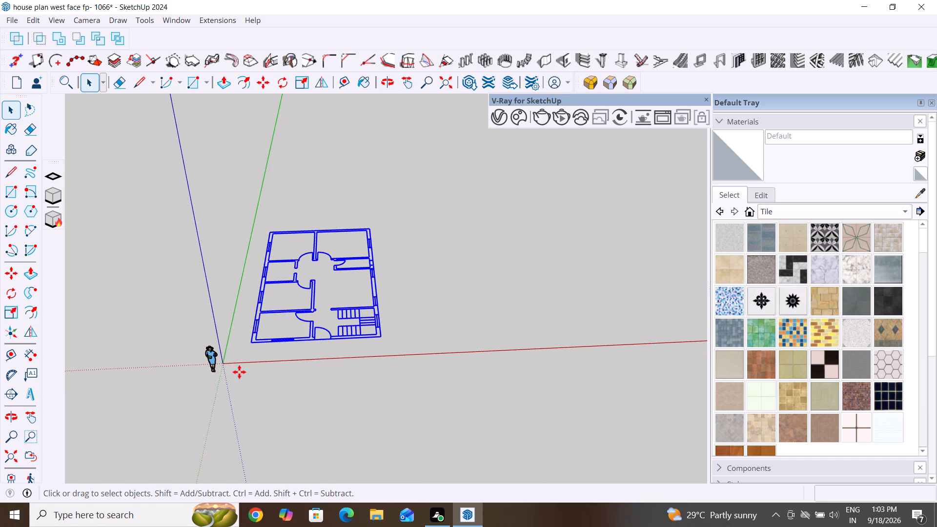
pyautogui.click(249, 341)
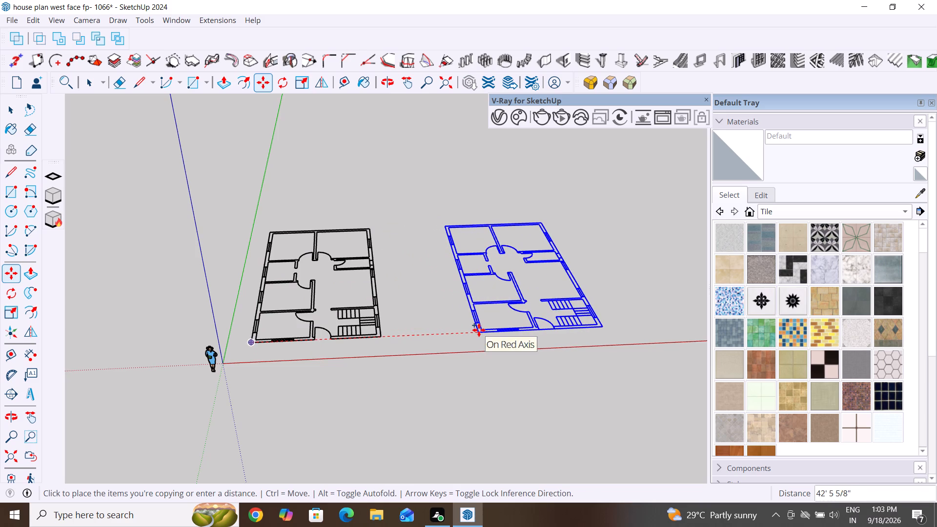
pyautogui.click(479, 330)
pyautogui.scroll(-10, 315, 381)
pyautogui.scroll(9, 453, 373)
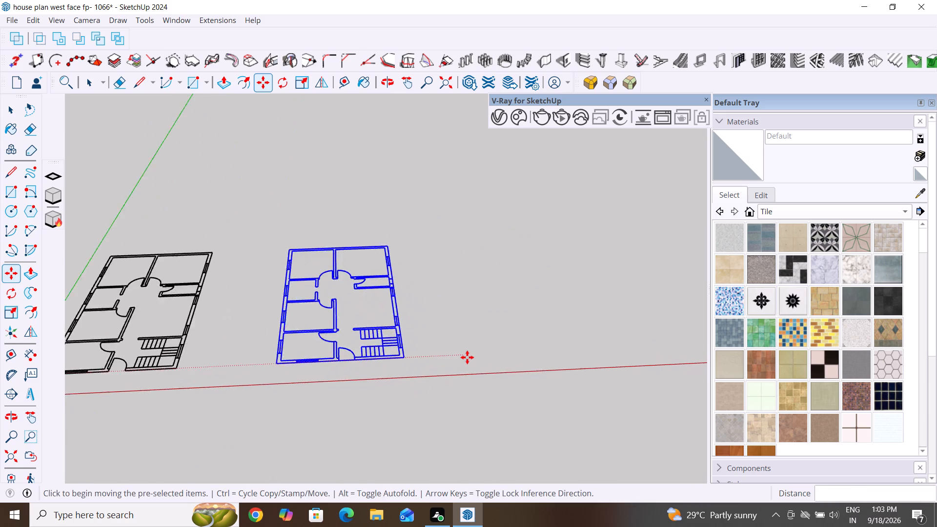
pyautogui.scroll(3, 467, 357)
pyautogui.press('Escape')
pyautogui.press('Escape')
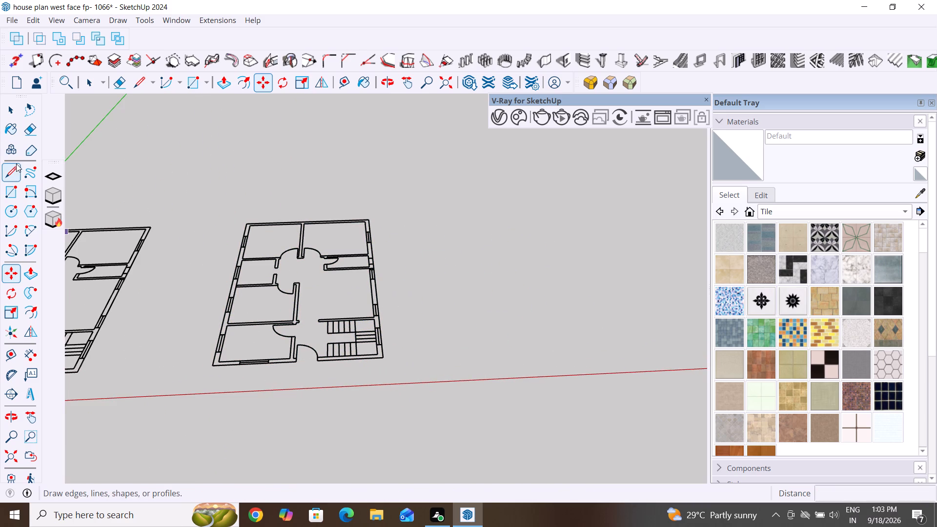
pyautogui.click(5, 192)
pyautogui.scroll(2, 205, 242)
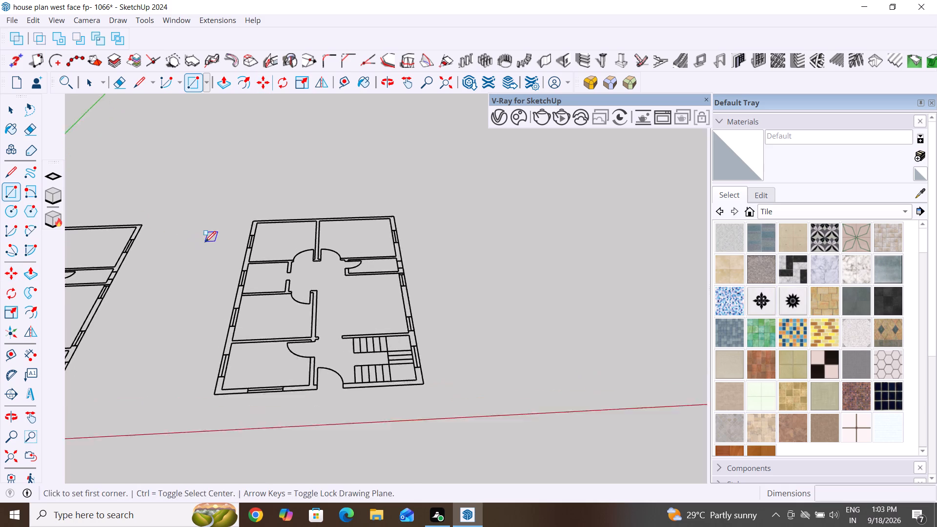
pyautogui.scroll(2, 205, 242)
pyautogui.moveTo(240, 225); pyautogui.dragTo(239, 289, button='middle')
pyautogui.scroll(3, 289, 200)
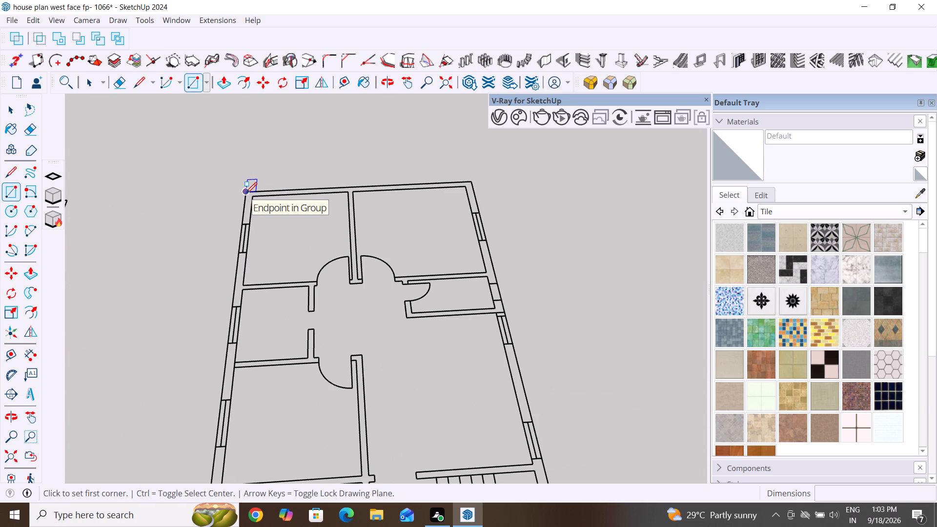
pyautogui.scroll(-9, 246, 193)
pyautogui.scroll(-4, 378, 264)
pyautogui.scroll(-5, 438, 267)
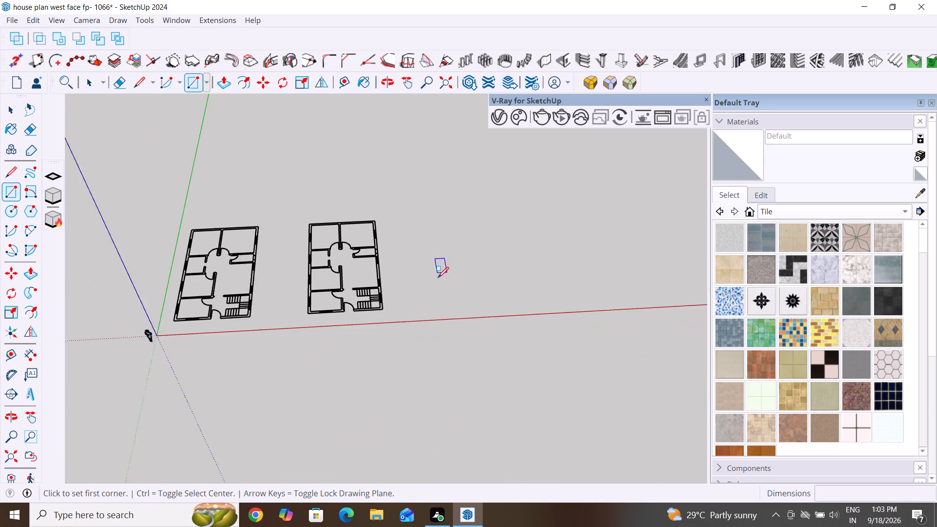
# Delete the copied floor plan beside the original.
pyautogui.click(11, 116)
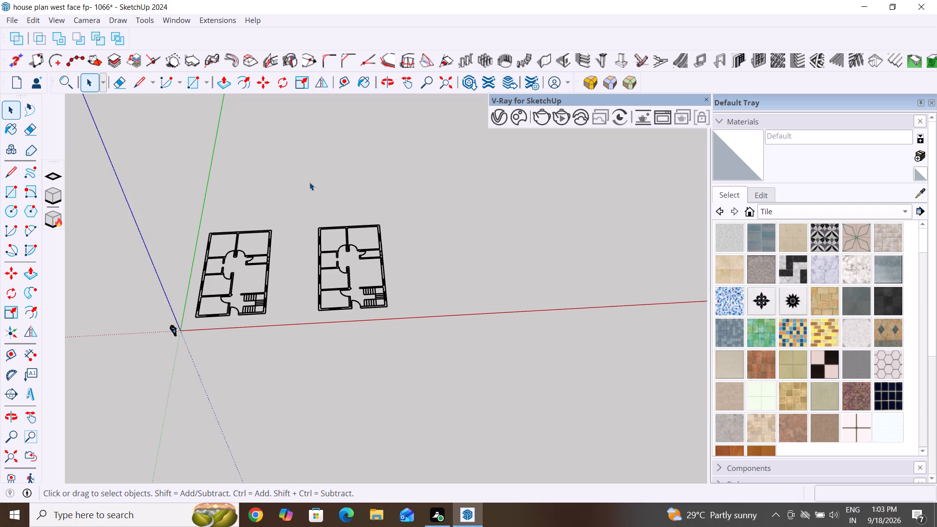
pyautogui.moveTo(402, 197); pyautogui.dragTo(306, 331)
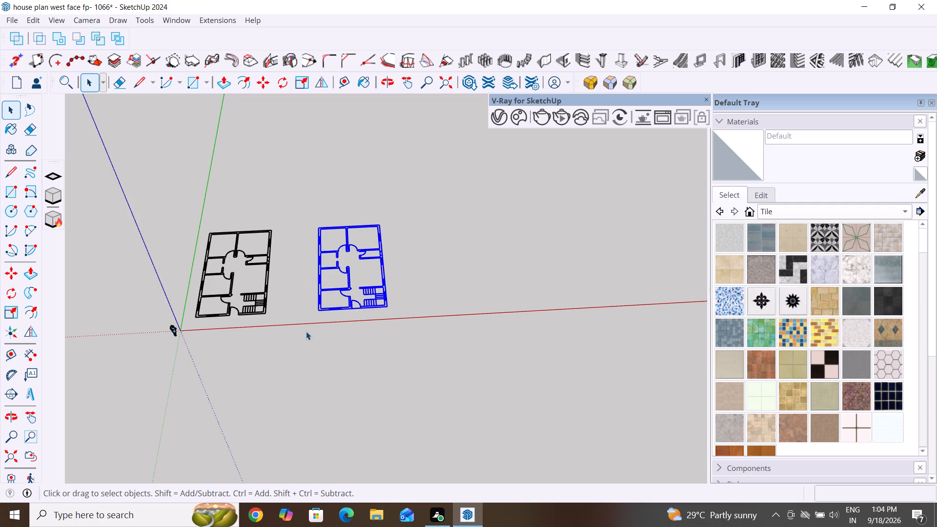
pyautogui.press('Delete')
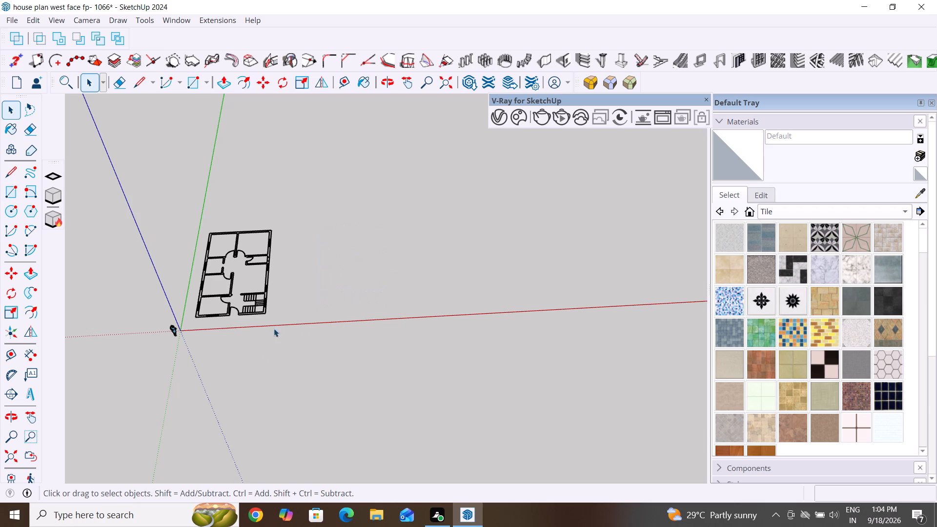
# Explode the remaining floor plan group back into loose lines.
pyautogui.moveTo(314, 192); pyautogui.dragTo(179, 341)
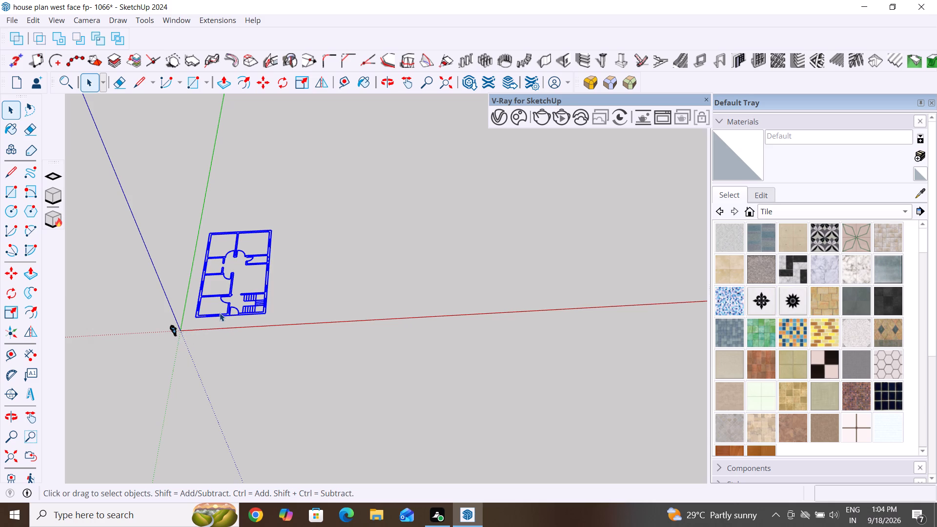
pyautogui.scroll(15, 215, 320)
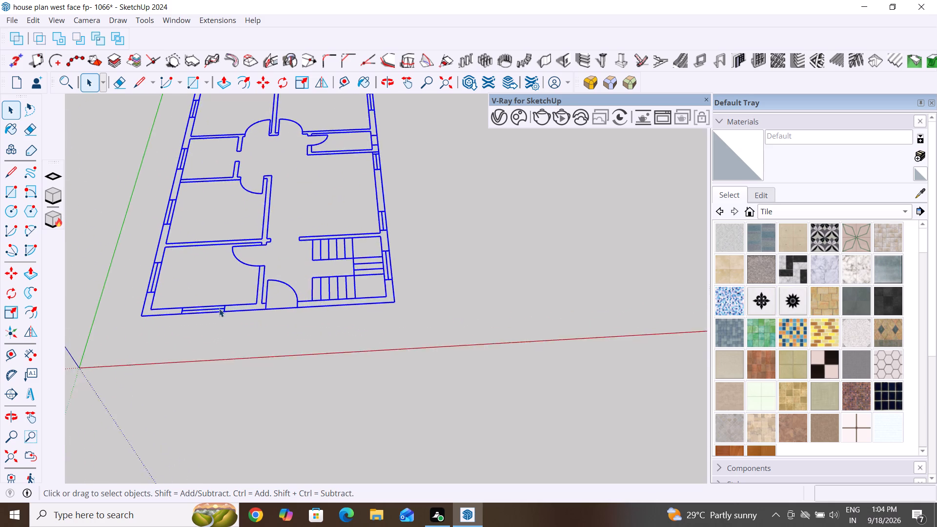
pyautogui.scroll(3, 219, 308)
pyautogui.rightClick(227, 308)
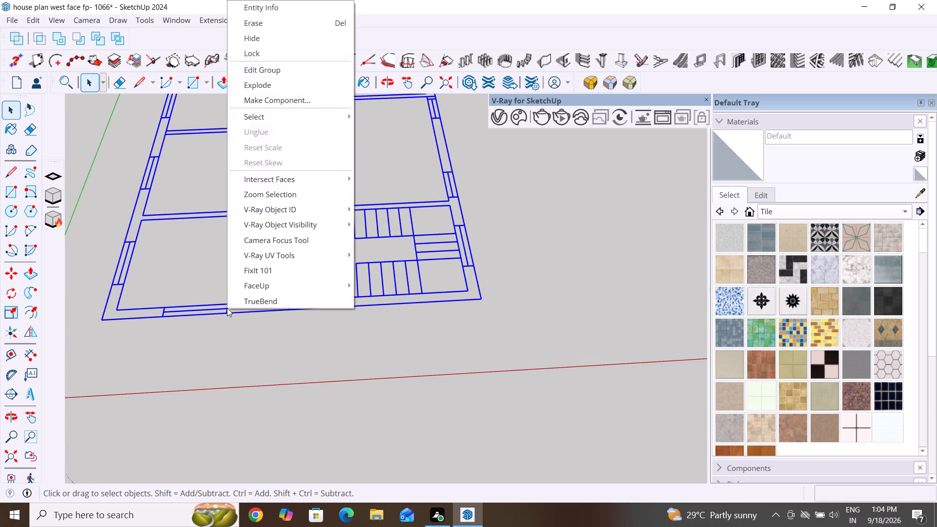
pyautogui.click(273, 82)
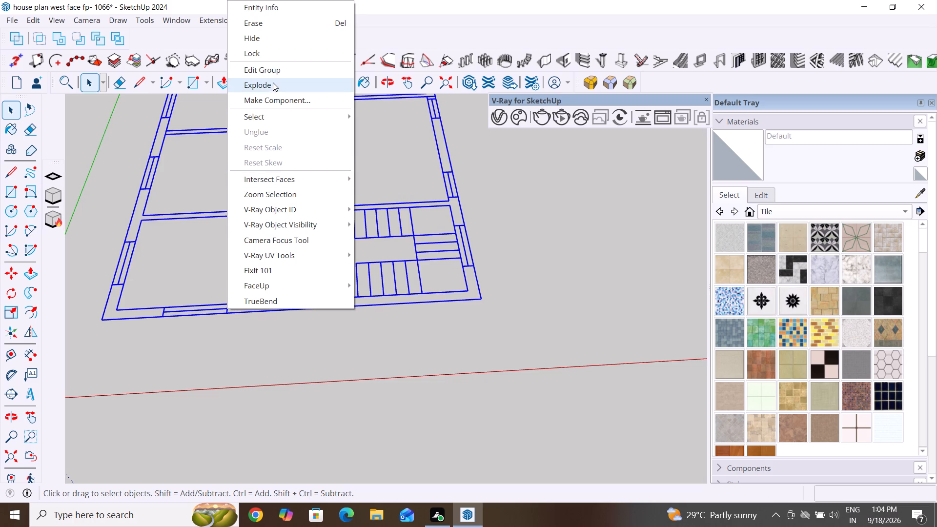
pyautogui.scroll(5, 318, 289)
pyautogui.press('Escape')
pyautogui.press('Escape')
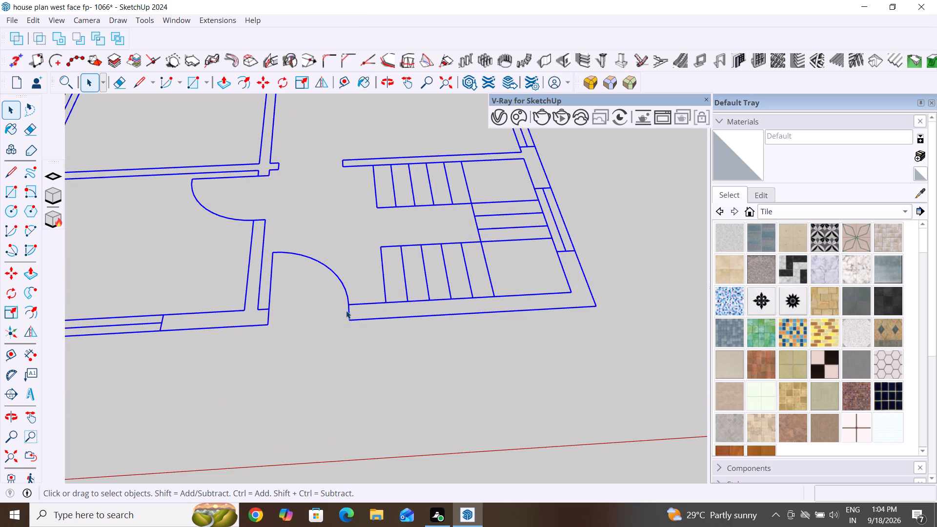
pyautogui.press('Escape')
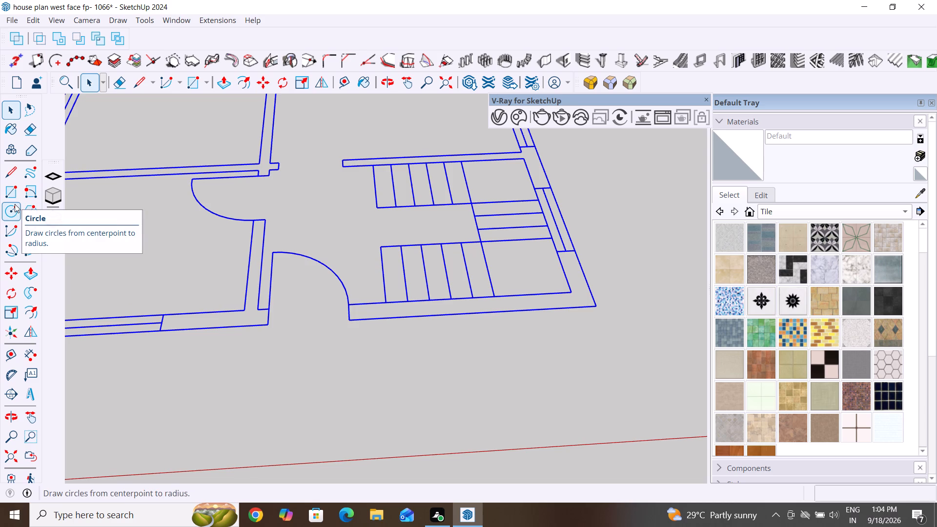
# Draw a 3' line across the main entrance door opening, joining the outer corners of the front wall.
pyautogui.click(18, 170)
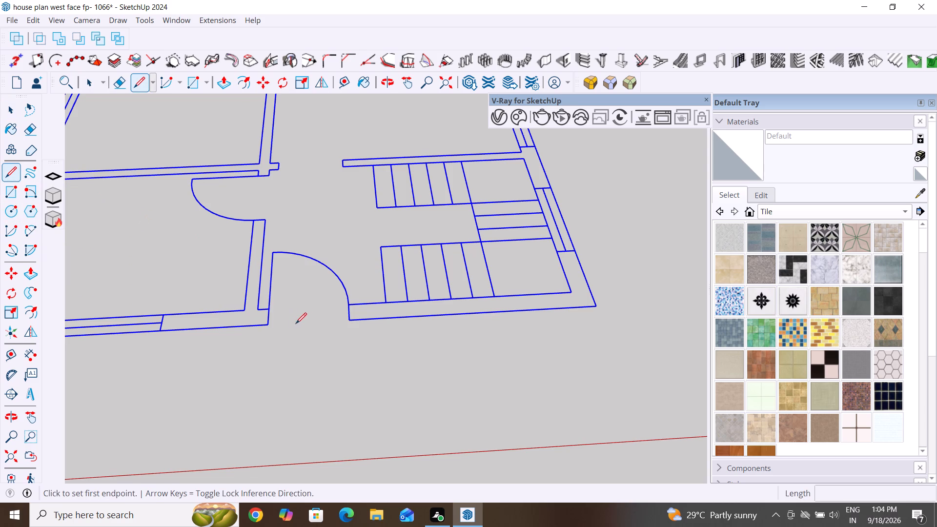
pyautogui.scroll(7, 298, 321)
pyautogui.click(241, 326)
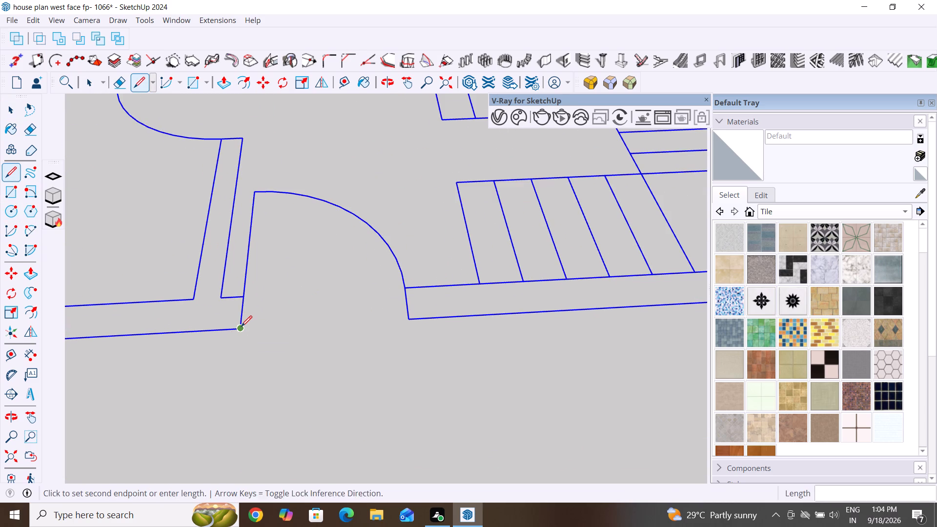
pyautogui.click(408, 316)
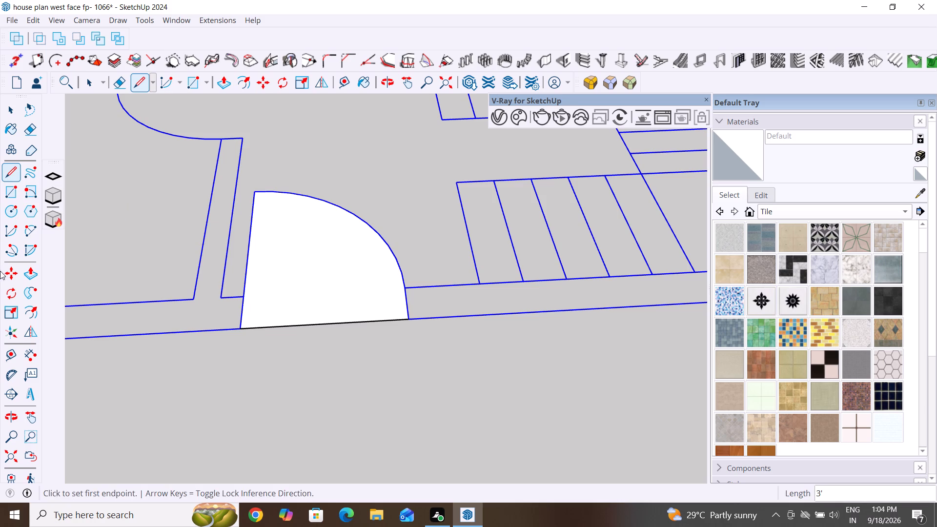
# Create a guide parallel to the entrance line, 10" outside the front wall.
pyautogui.click(18, 359)
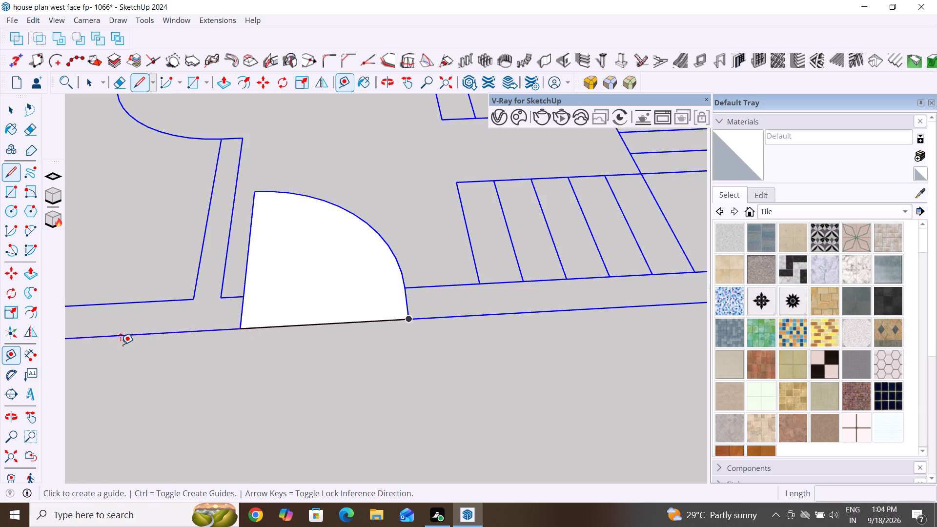
pyautogui.click(309, 325)
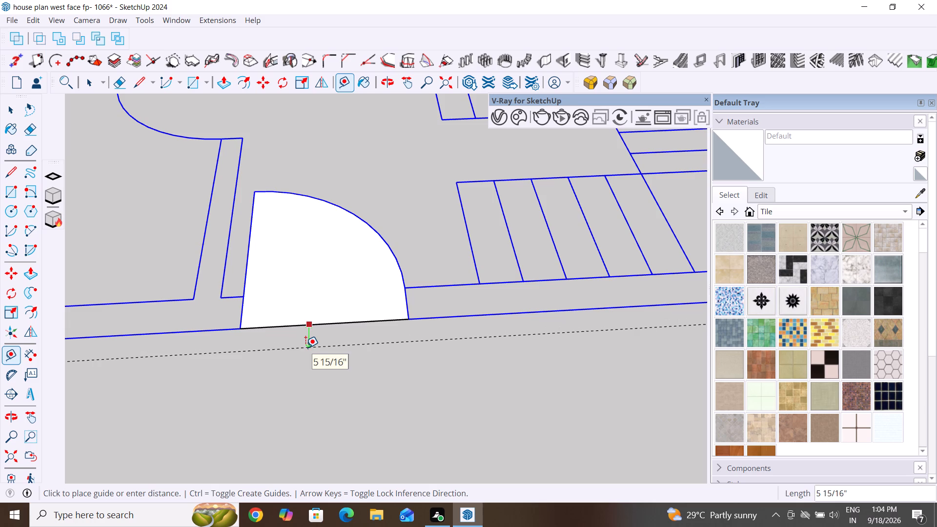
pyautogui.moveTo(306, 347); pyautogui.dragTo(455, 191, button='middle')
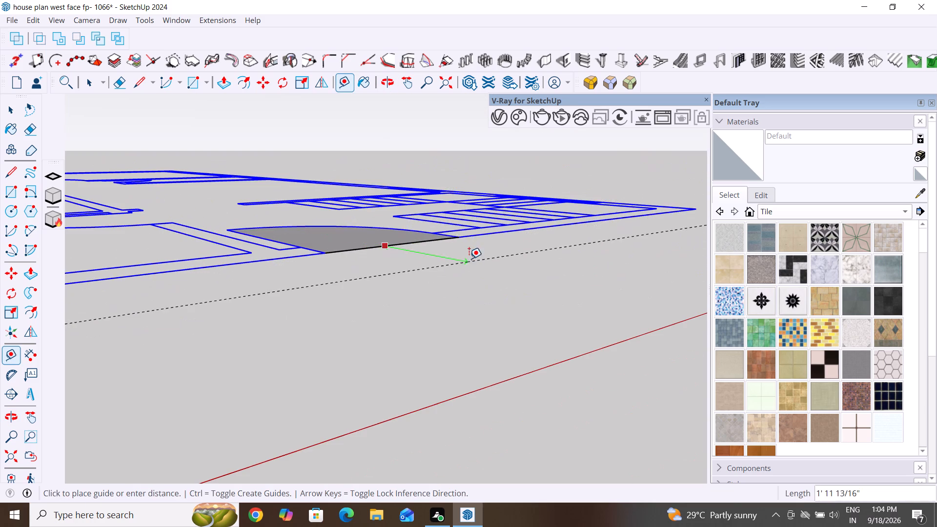
pyautogui.moveTo(469, 259); pyautogui.dragTo(531, 336, button='middle')
pyautogui.scroll(-11, 247, 170)
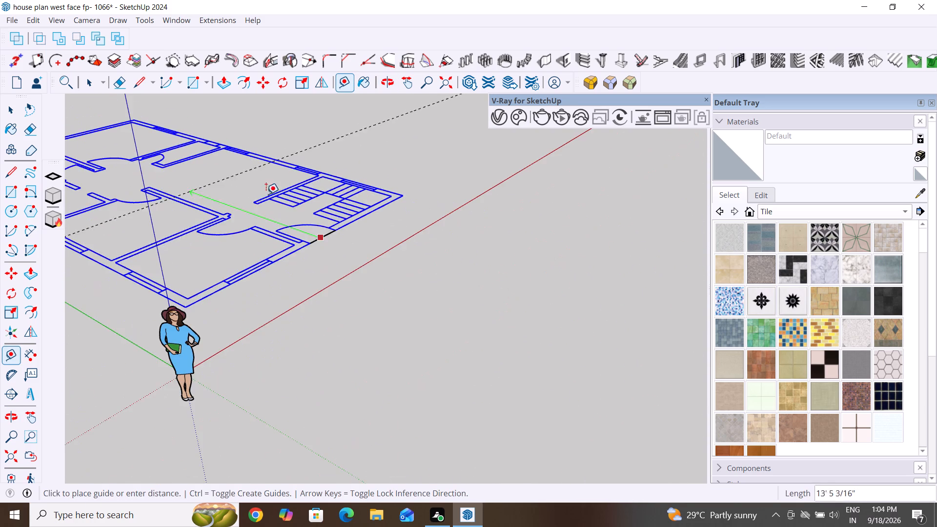
pyautogui.moveTo(313, 245); pyautogui.dragTo(352, 285, button='middle')
pyautogui.scroll(9, 358, 284)
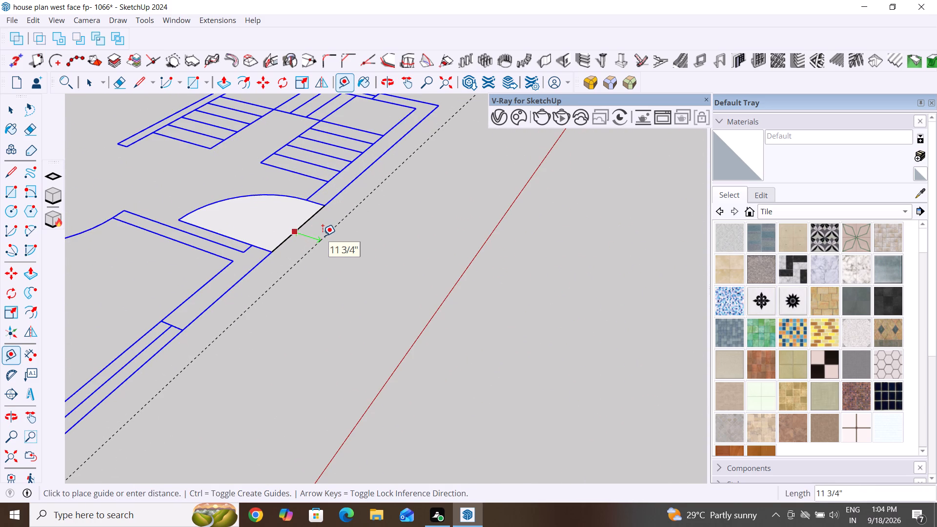
pyautogui.write('10"')
pyautogui.press('Return')
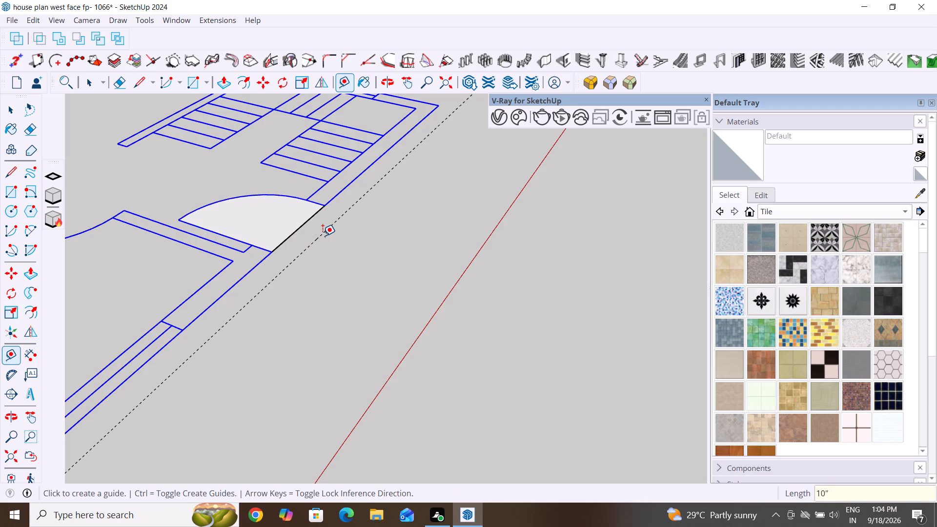
# Create a second parallel guide 10" farther out from the first guide in front of the entrance.
pyautogui.click(321, 234)
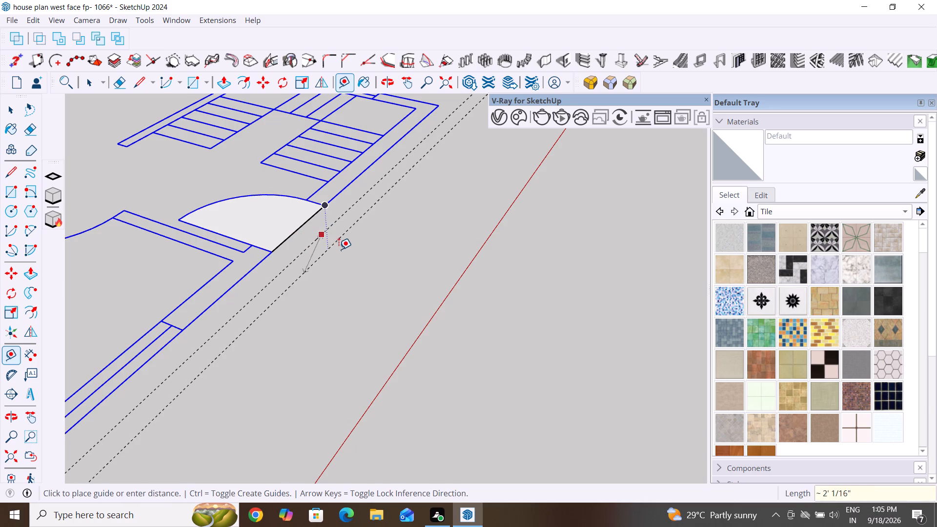
pyautogui.write('10"')
pyautogui.press('Return')
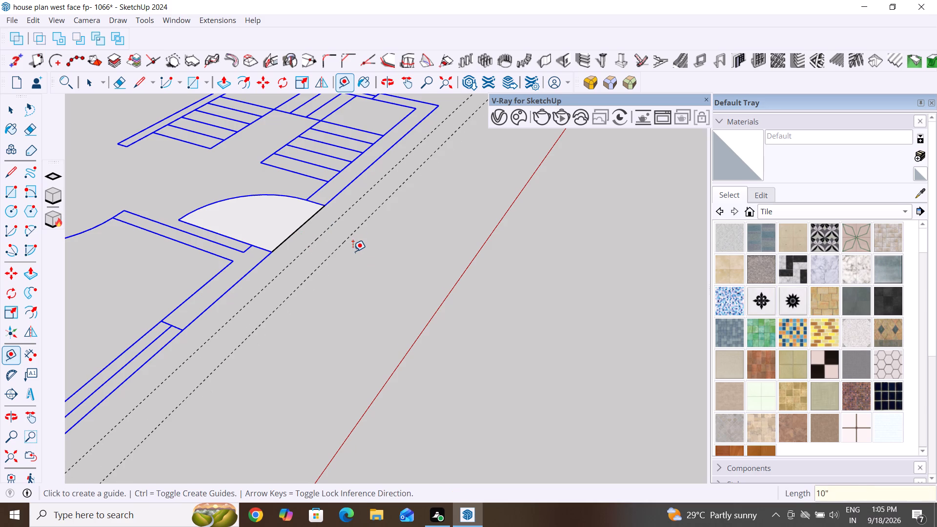
# Draw the outline of the entrance steps, 3' wide and 1' 8" deep, from the door opening to the outer guide.
pyautogui.moveTo(347, 255); pyautogui.dragTo(146, 324, button='middle')
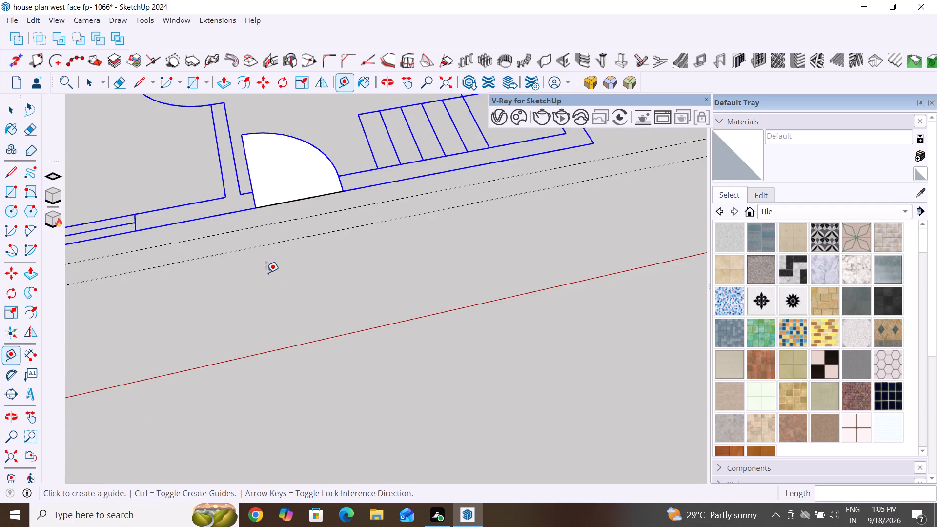
pyautogui.moveTo(263, 282); pyautogui.dragTo(229, 341, button='middle')
pyautogui.scroll(-1, 259, 288)
pyautogui.moveTo(408, 280); pyautogui.dragTo(391, 360, button='middle')
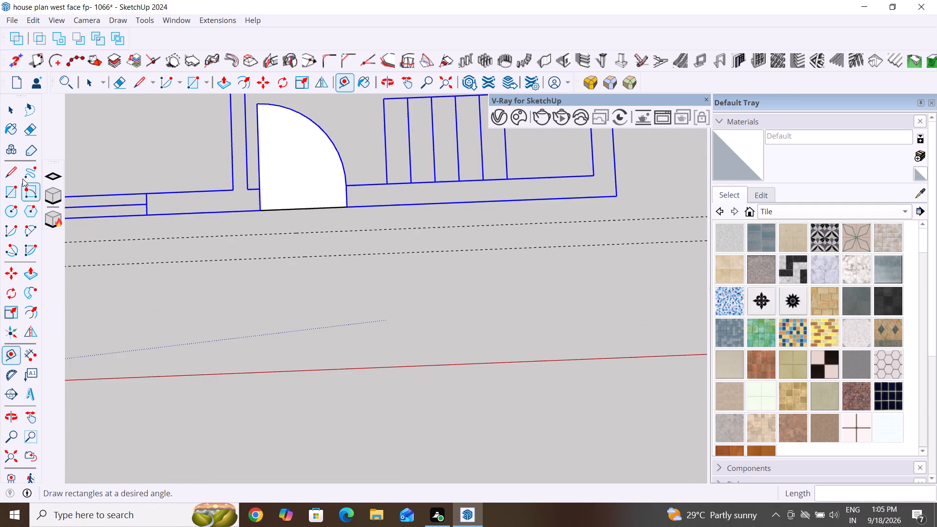
pyautogui.click(16, 169)
pyautogui.scroll(4, 253, 223)
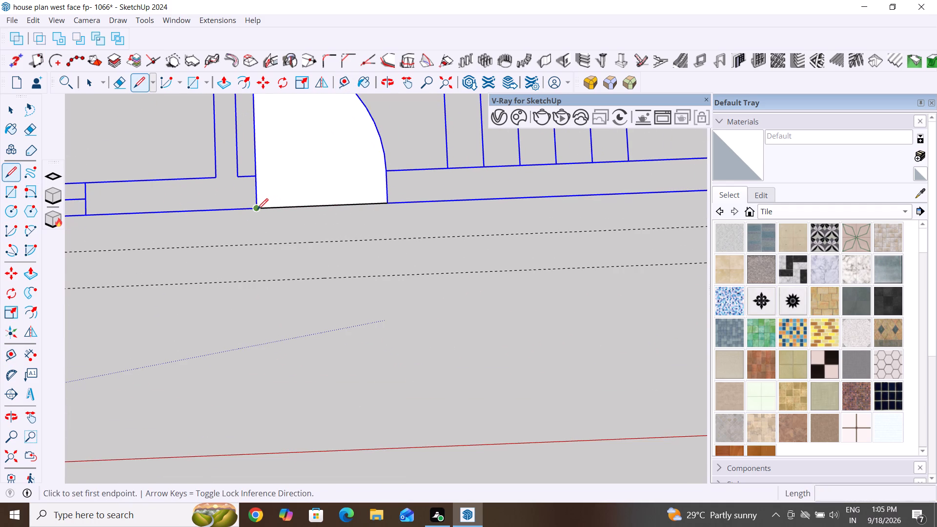
pyautogui.click(257, 209)
pyautogui.click(260, 283)
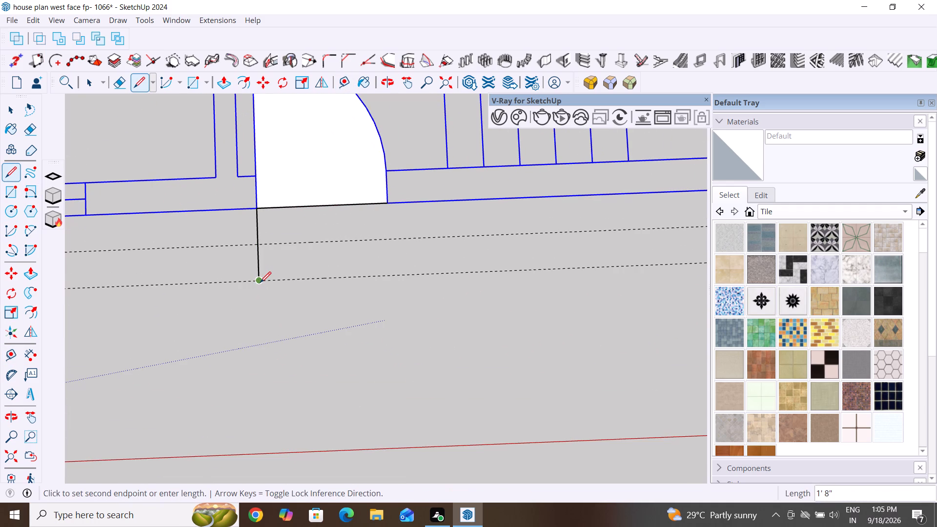
pyautogui.press('space')
pyautogui.press('space')
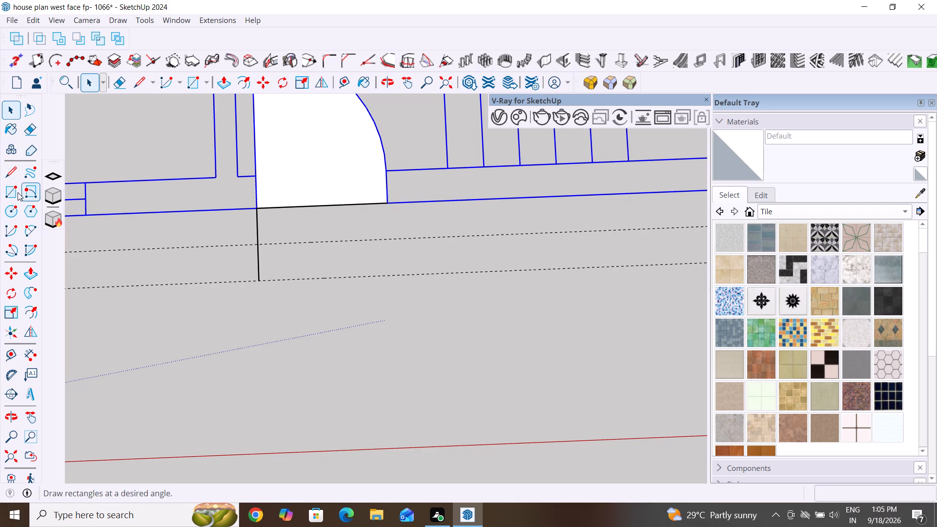
pyautogui.click(9, 176)
pyautogui.click(386, 203)
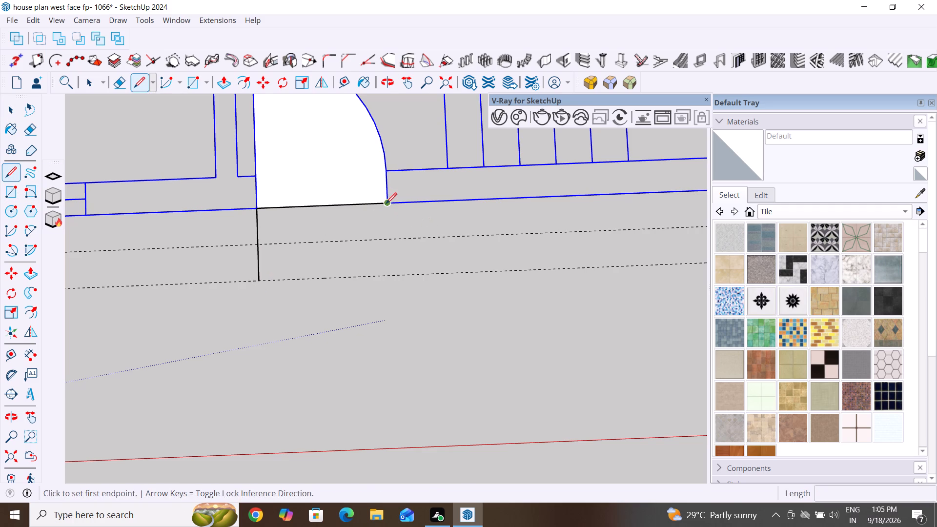
pyautogui.click(389, 274)
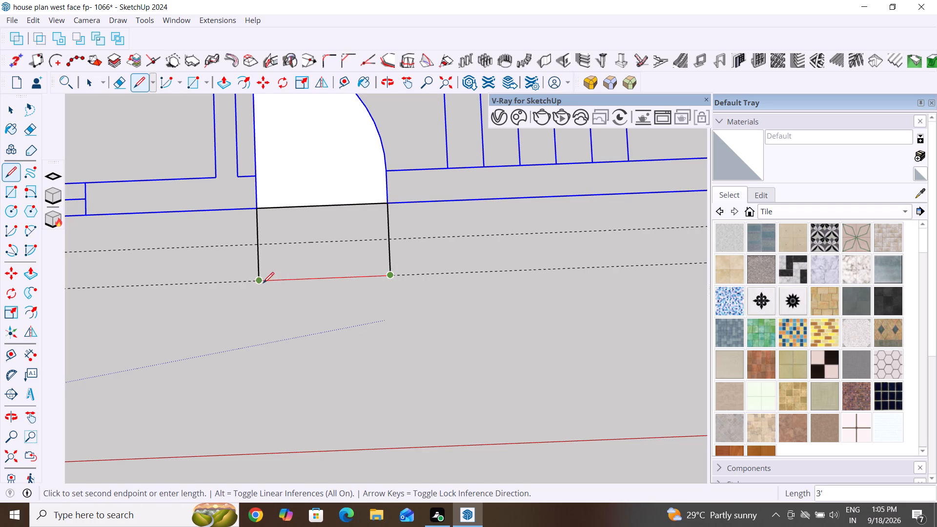
pyautogui.click(259, 283)
# Draw a 3' line along the inner guide to divide the entrance outline into two steps.
pyautogui.click(257, 247)
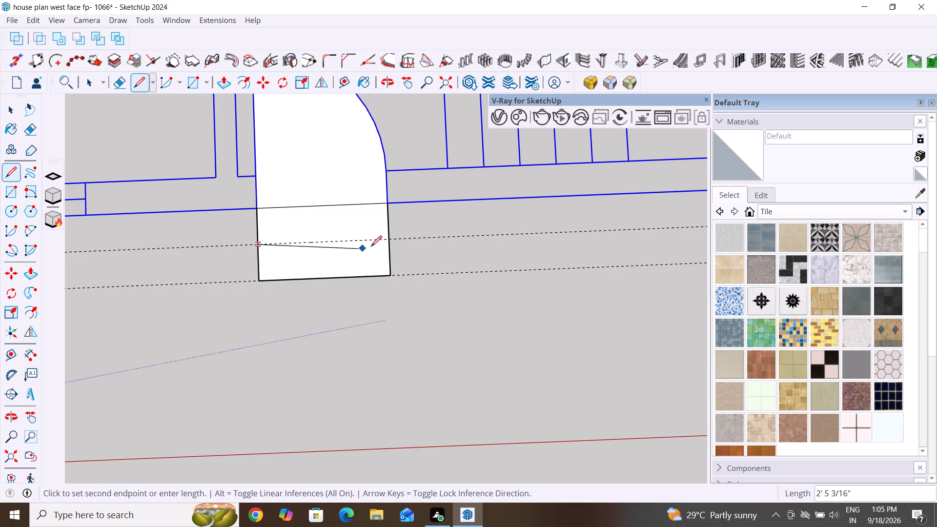
pyautogui.click(387, 240)
pyautogui.press('Escape')
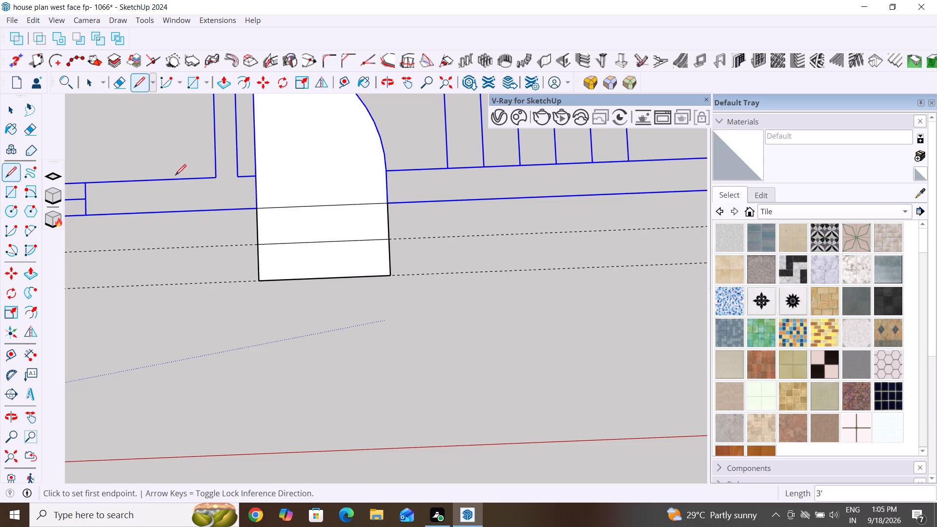
# Delete the door swing face and both entrance step faces, keeping only their edges.
pyautogui.click(4, 113)
pyautogui.click(435, 384)
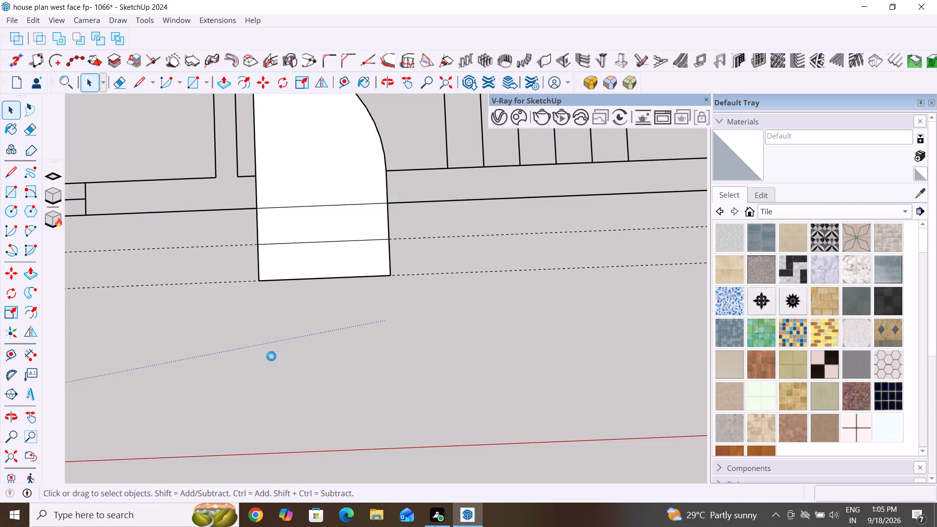
pyautogui.scroll(-11, 271, 356)
pyautogui.scroll(-4, 464, 317)
pyautogui.press('Escape')
pyautogui.click(361, 269)
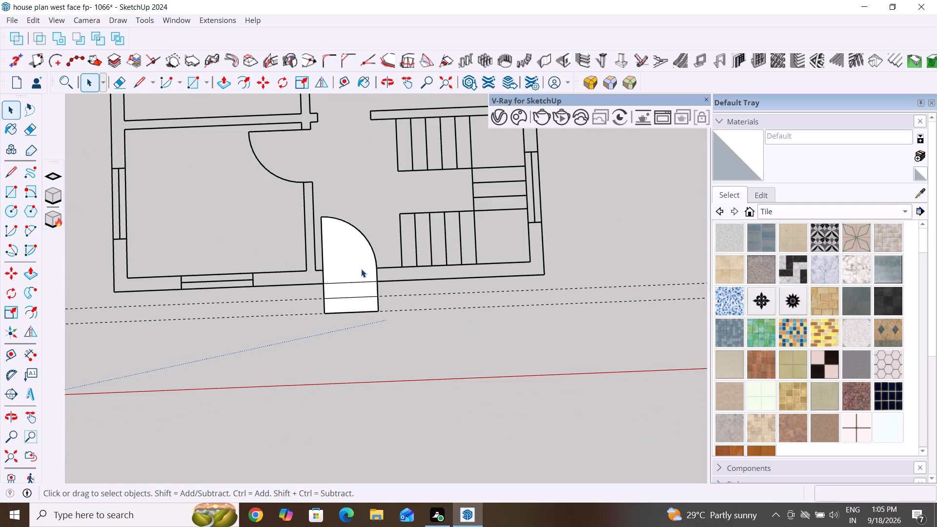
pyautogui.press('Delete')
pyautogui.click(360, 285)
pyautogui.press('Delete')
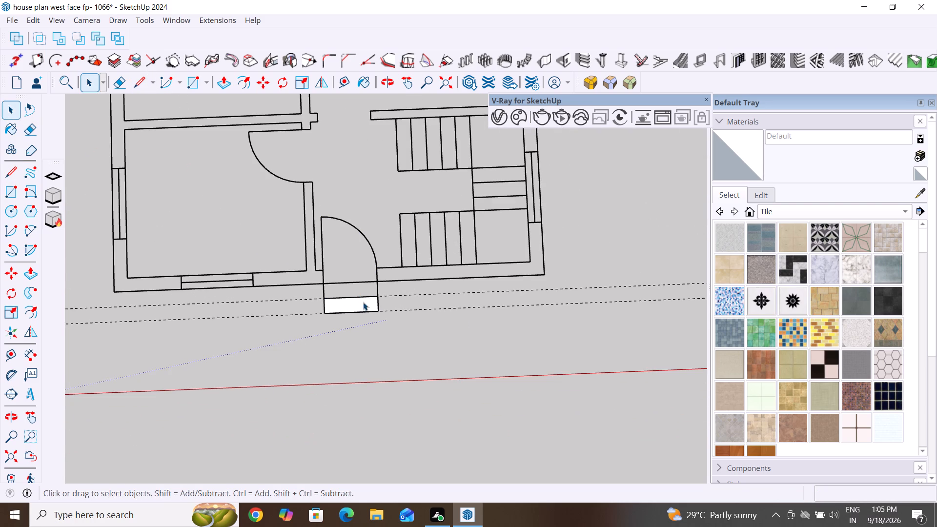
pyautogui.click(363, 302)
pyautogui.press('Delete')
# Delete the two parallel guides in front of the entrance.
pyautogui.scroll(-7, 390, 413)
pyautogui.moveTo(617, 296); pyautogui.dragTo(562, 351)
pyautogui.press('Delete')
# Select the whole floor plan, including the entrance steps, and make it a group.
pyautogui.scroll(-5, 534, 392)
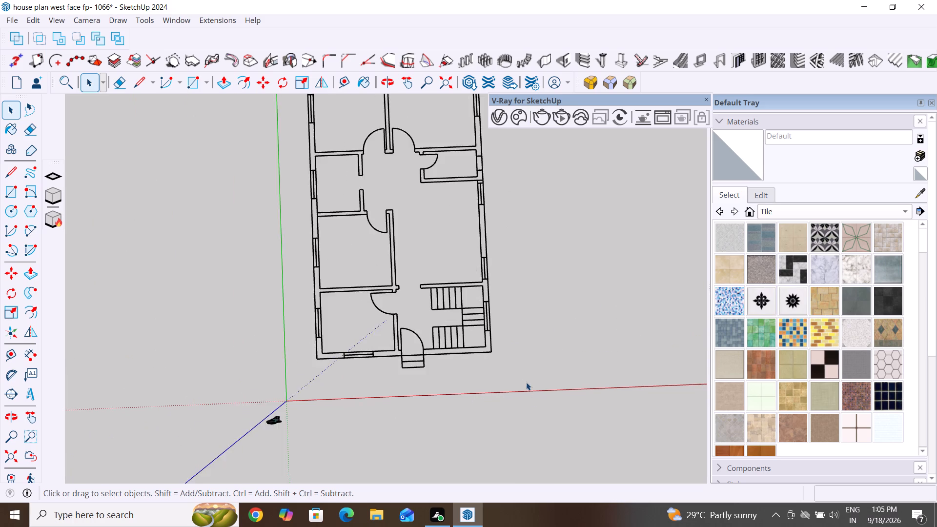
pyautogui.scroll(-4, 526, 382)
pyautogui.moveTo(542, 405); pyautogui.dragTo(361, 218, button='middle')
pyautogui.scroll(5, 374, 371)
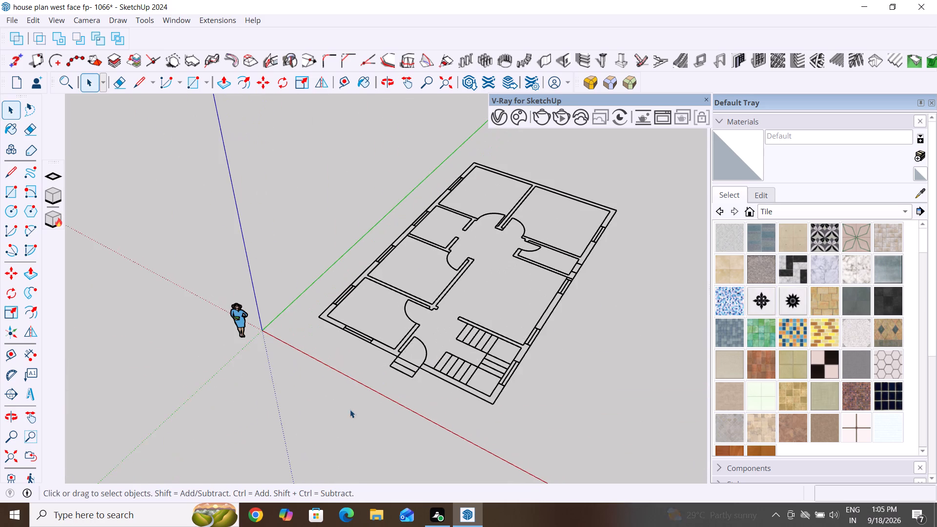
pyautogui.moveTo(350, 411); pyautogui.dragTo(484, 424, button='middle')
pyautogui.scroll(3, 495, 382)
pyautogui.moveTo(517, 365); pyautogui.dragTo(517, 324, button='middle')
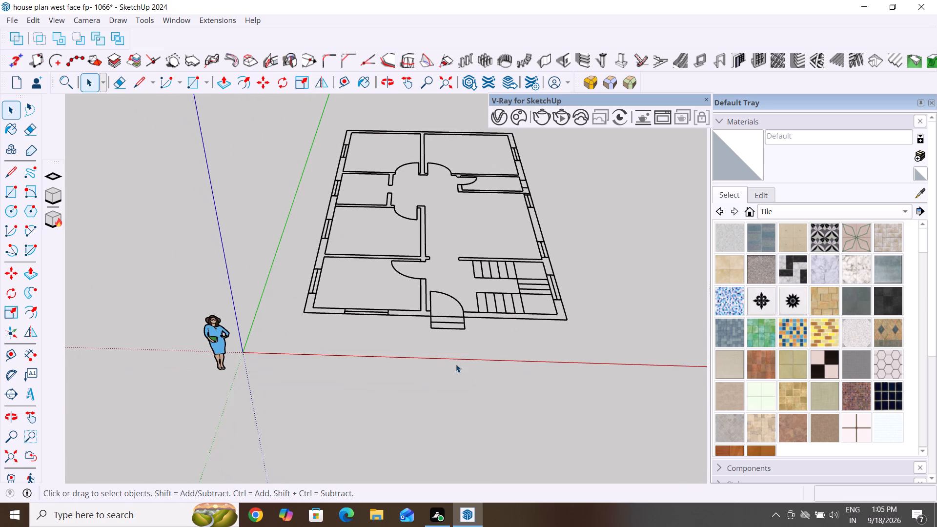
pyautogui.scroll(-6, 286, 390)
pyautogui.scroll(-3, 333, 385)
pyautogui.moveTo(367, 405); pyautogui.dragTo(375, 355, button='middle')
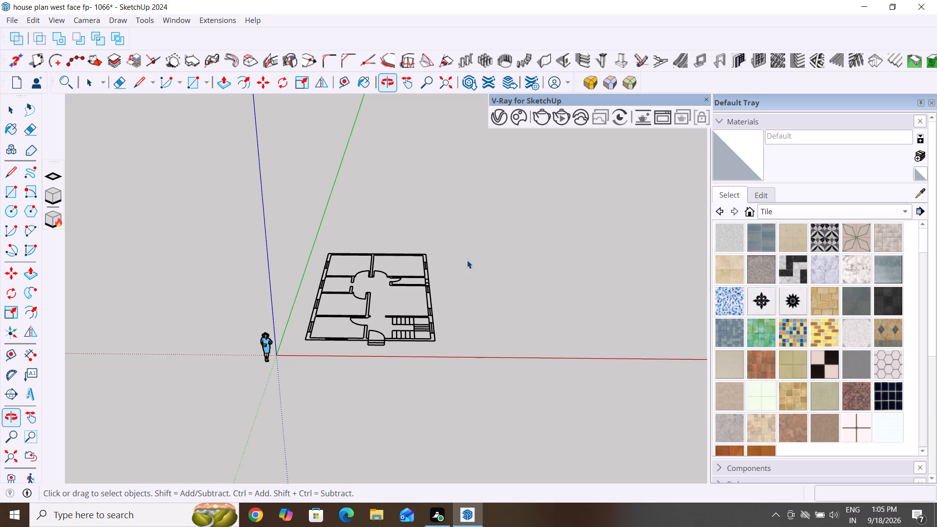
pyautogui.moveTo(479, 232); pyautogui.dragTo(295, 347)
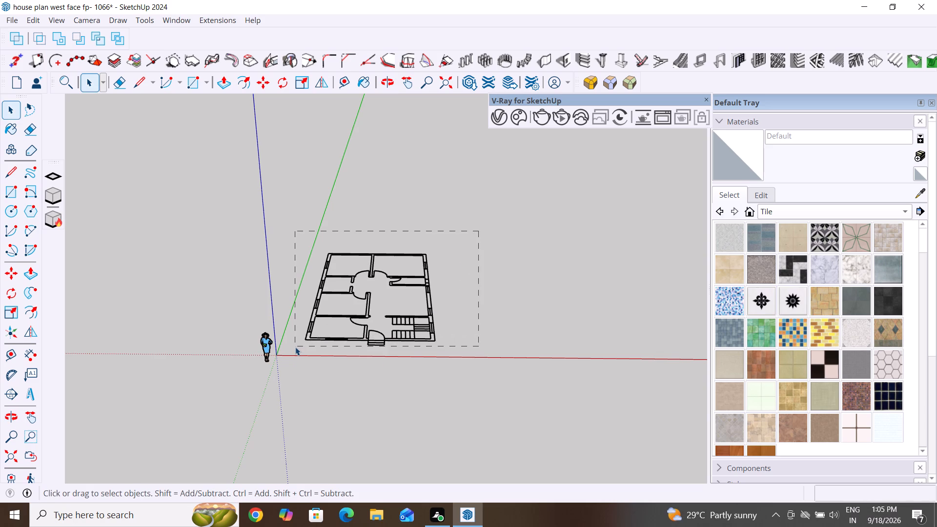
pyautogui.moveTo(295, 347); pyautogui.dragTo(298, 350)
pyautogui.scroll(1, 326, 346)
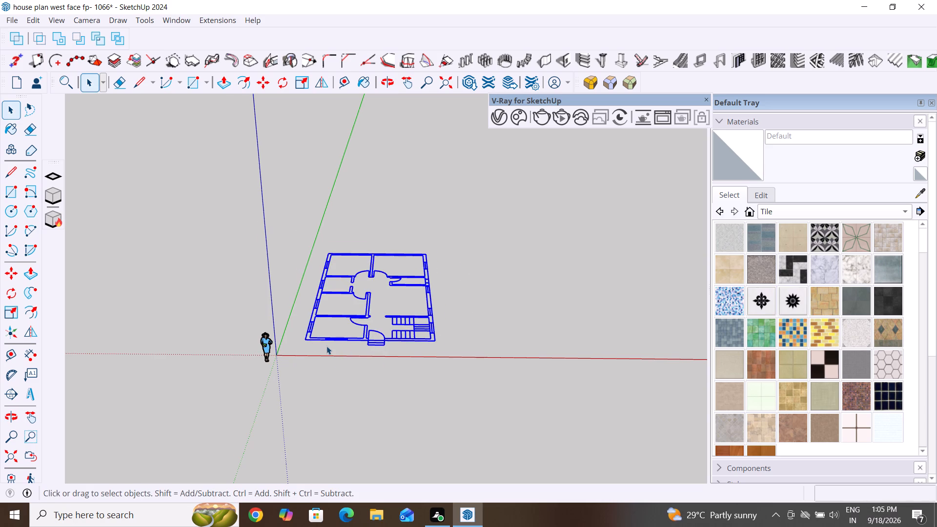
pyautogui.scroll(13, 326, 346)
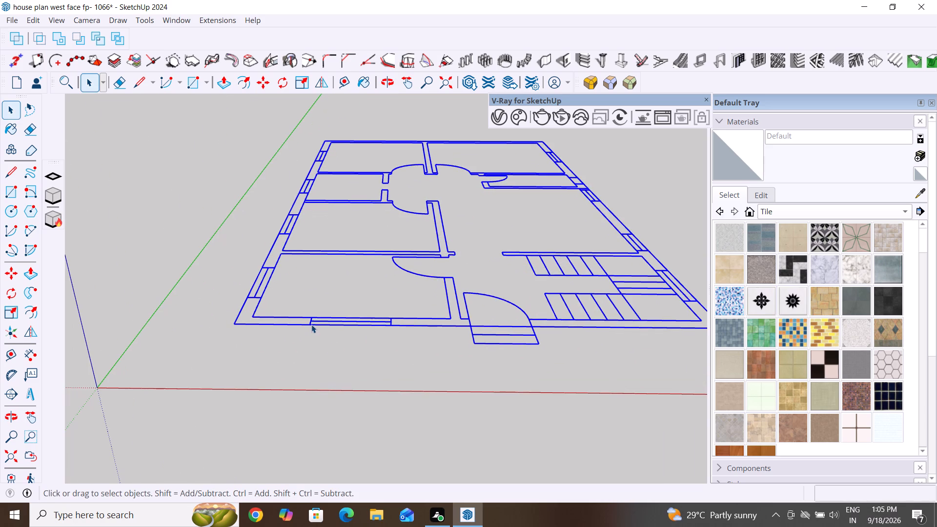
pyautogui.rightClick(311, 324)
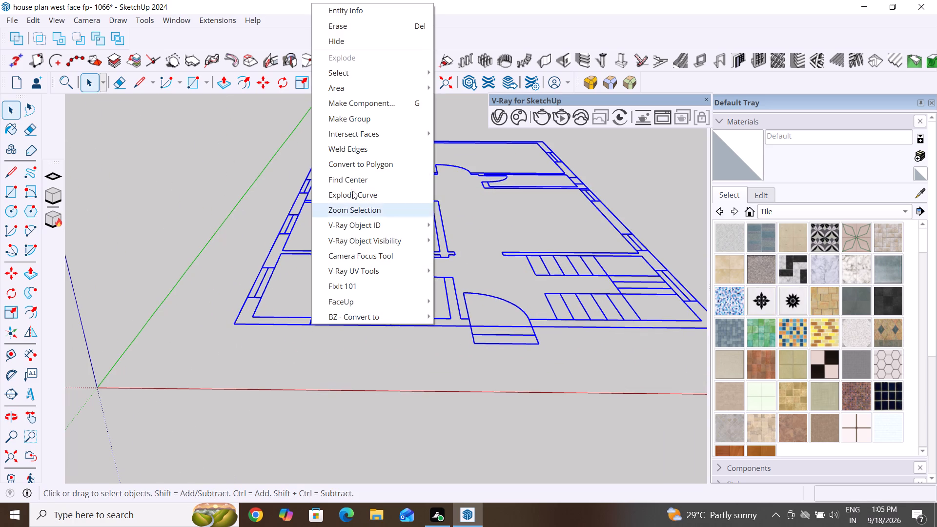
pyautogui.click(370, 121)
# Copy the floor plan group about 45' 8" along the red axis, beside the original.
pyautogui.scroll(-11, 268, 350)
pyautogui.moveTo(252, 378); pyautogui.dragTo(259, 444, button='middle')
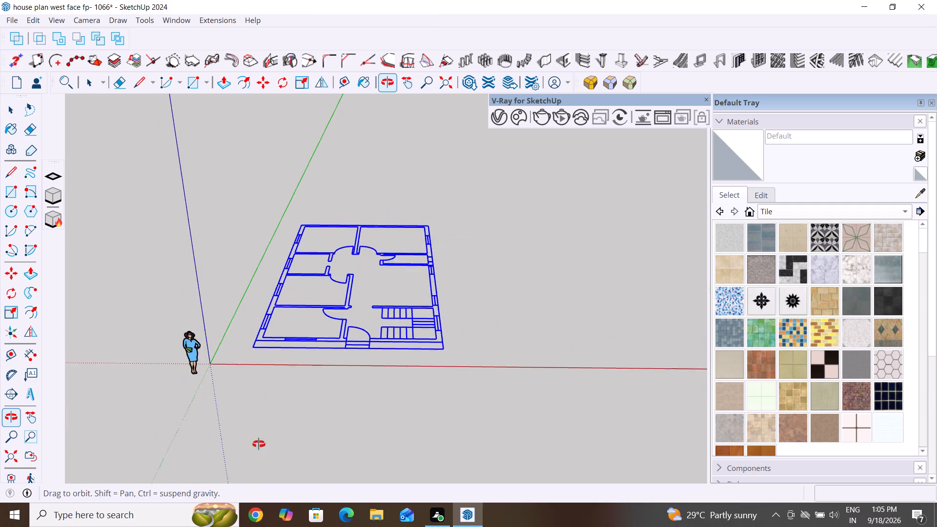
pyautogui.moveTo(259, 444); pyautogui.dragTo(253, 515, button='middle')
pyautogui.press('Escape')
pyautogui.press('Escape')
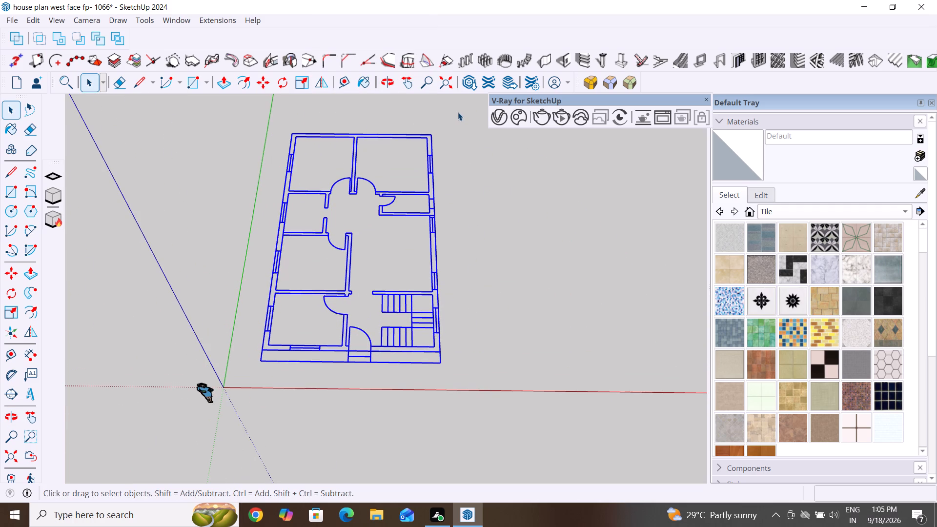
pyautogui.scroll(-6, 438, 149)
pyautogui.moveTo(452, 122); pyautogui.dragTo(314, 287)
pyautogui.press('m')
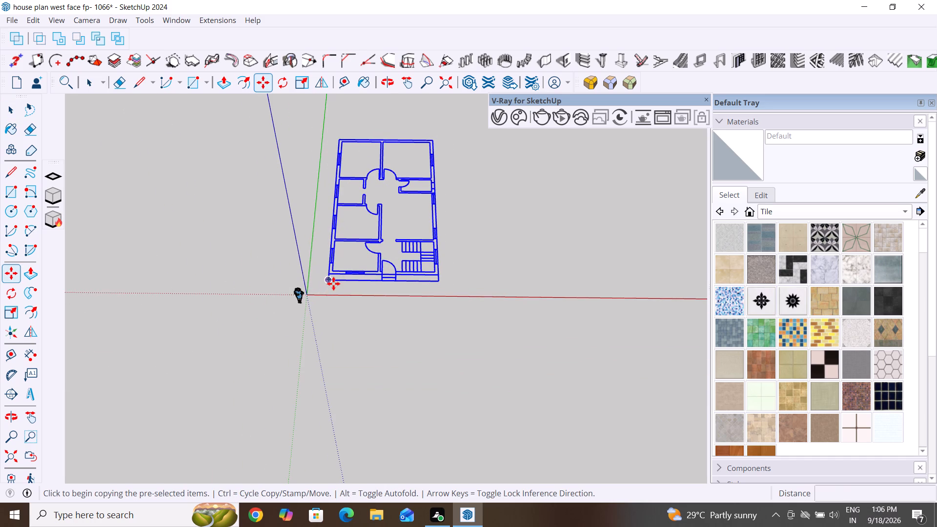
pyautogui.click(333, 284)
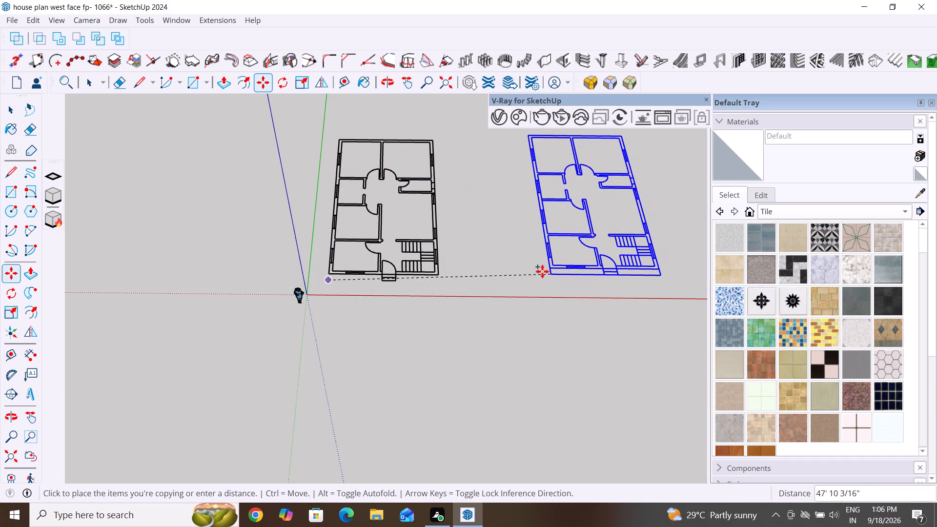
pyautogui.scroll(-7, 491, 293)
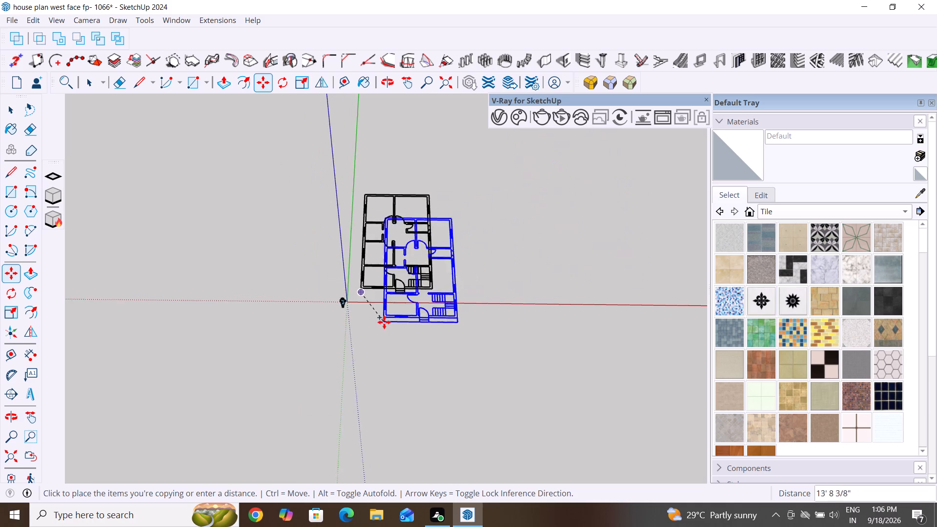
pyautogui.scroll(-3, 384, 322)
pyautogui.scroll(4, 421, 296)
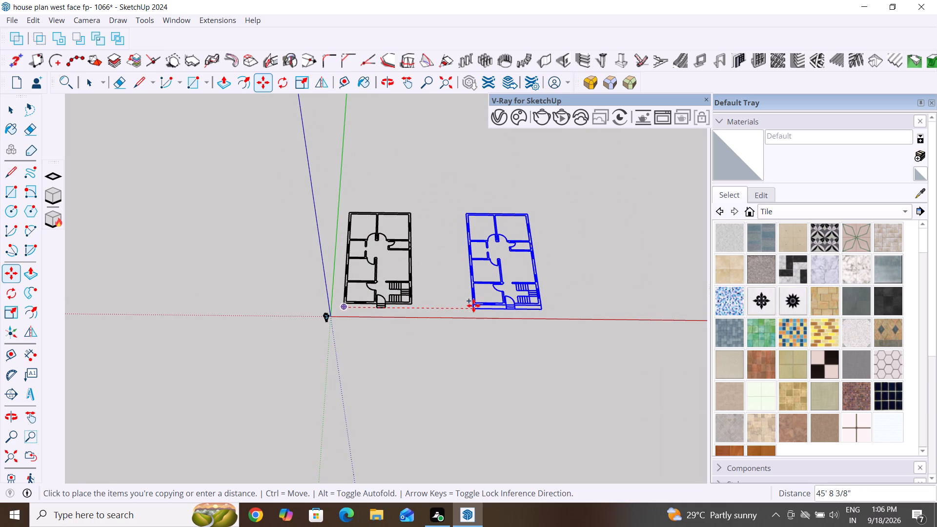
pyautogui.click(473, 305)
pyautogui.press('Escape')
pyautogui.press('Escape')
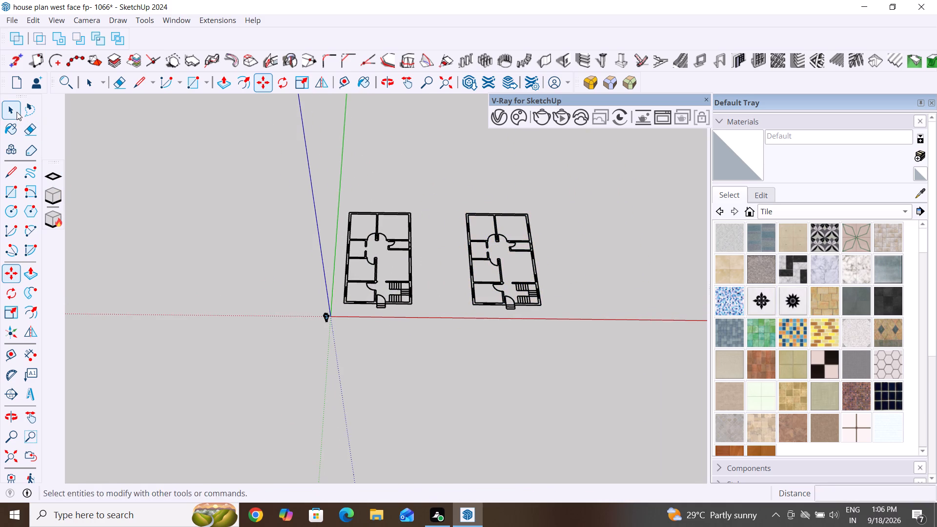
pyautogui.press('Escape')
pyautogui.click(17, 112)
# Draw a 24' x 42' rectangle over the copied plan, between opposite outer wall corners.
pyautogui.scroll(-10, 240, 365)
pyautogui.moveTo(425, 365); pyautogui.dragTo(454, 298, button='middle')
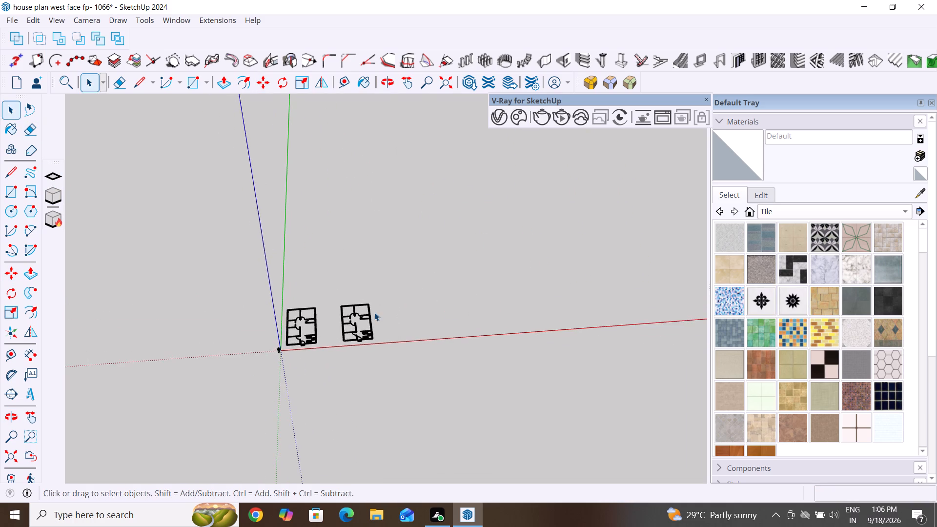
pyautogui.scroll(20, 374, 312)
pyautogui.scroll(1, 374, 312)
pyautogui.moveTo(363, 376); pyautogui.dragTo(331, 415, button='middle')
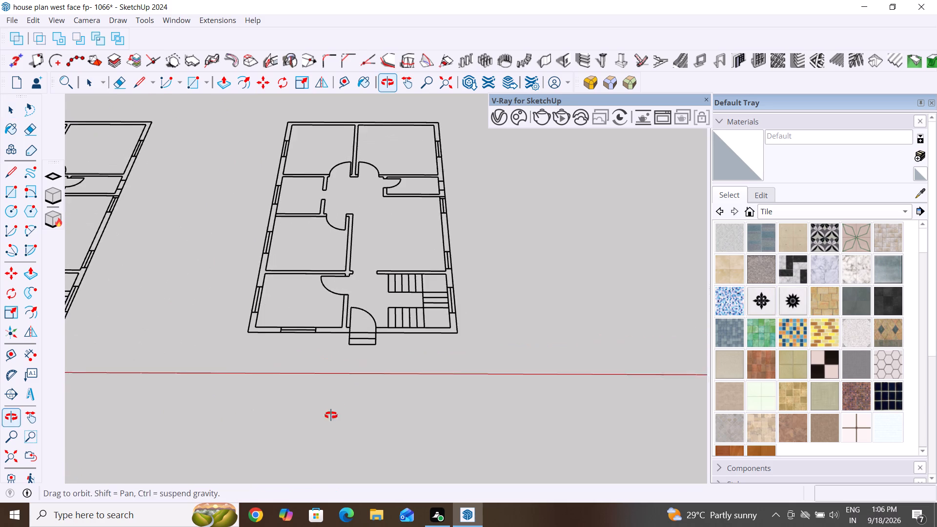
pyautogui.moveTo(331, 415); pyautogui.dragTo(325, 422, button='middle')
pyautogui.press('Escape')
pyautogui.press('Escape')
pyautogui.scroll(-3, 363, 417)
pyautogui.moveTo(364, 422); pyautogui.dragTo(407, 423, button='middle')
pyautogui.click(6, 194)
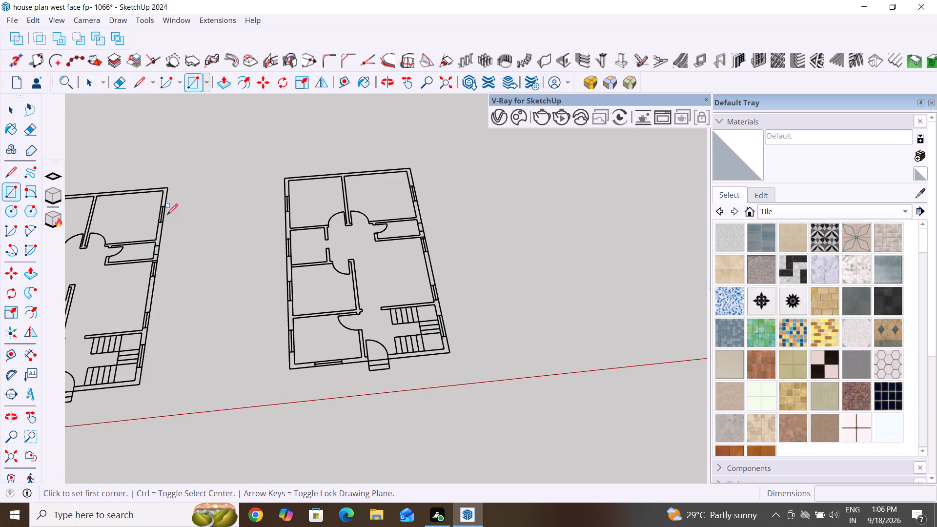
pyautogui.moveTo(508, 250); pyautogui.dragTo(474, 327, button='middle')
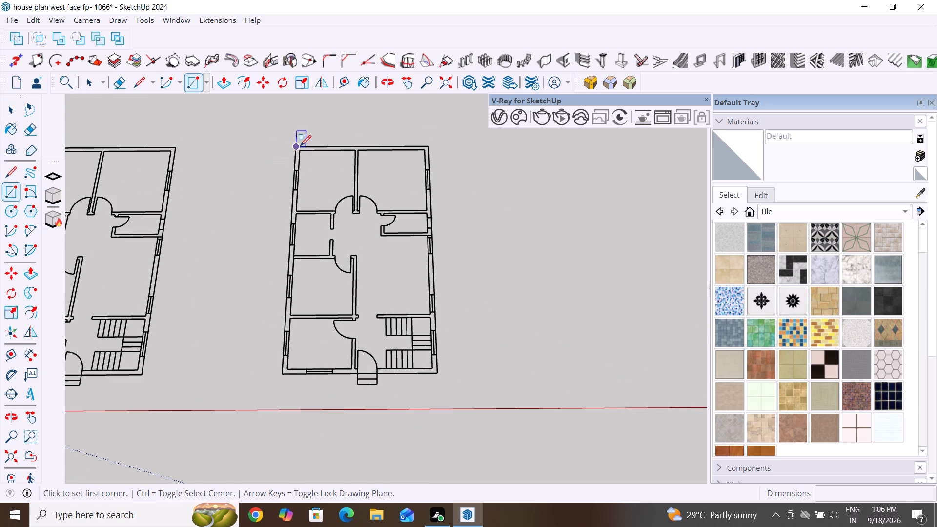
pyautogui.click(300, 146)
pyautogui.scroll(5, 432, 343)
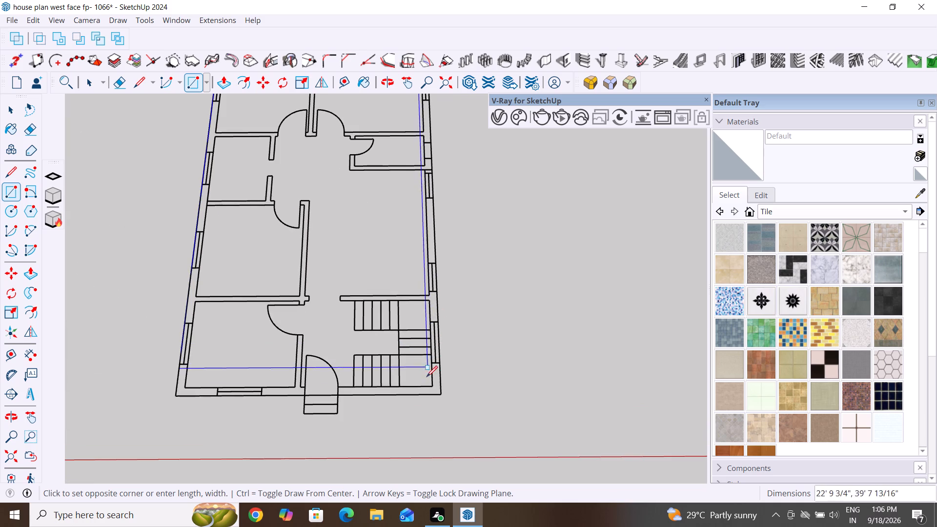
pyautogui.click(445, 396)
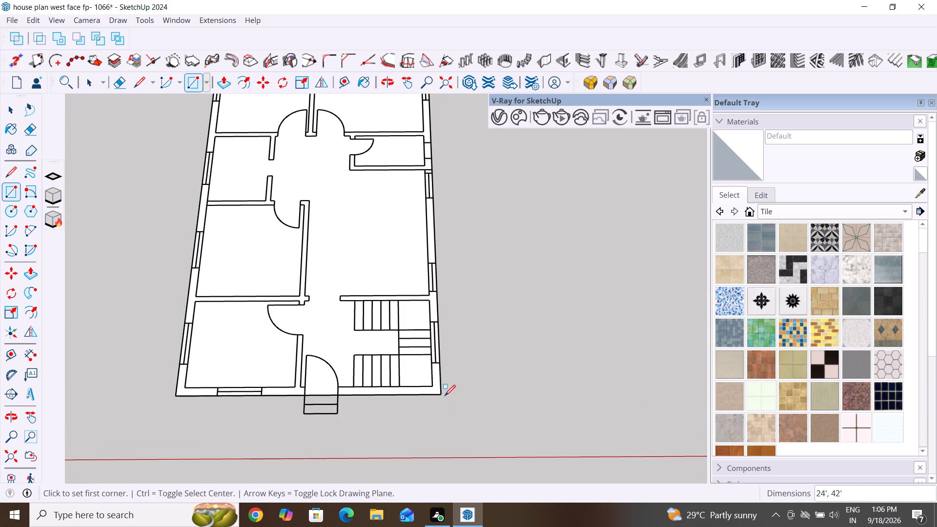
# Select the floor face of the copied plan with its boundary edges and make it a group.
pyautogui.click(16, 108)
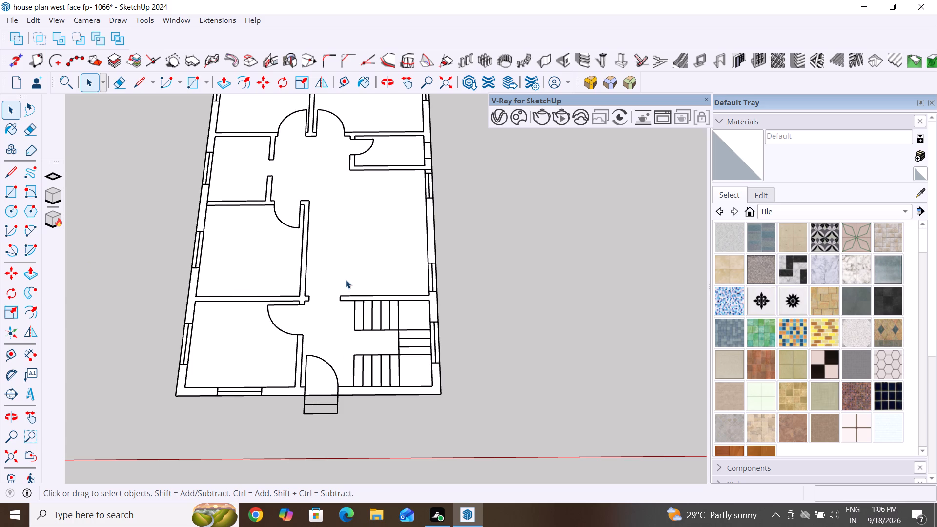
pyautogui.rightClick(346, 240)
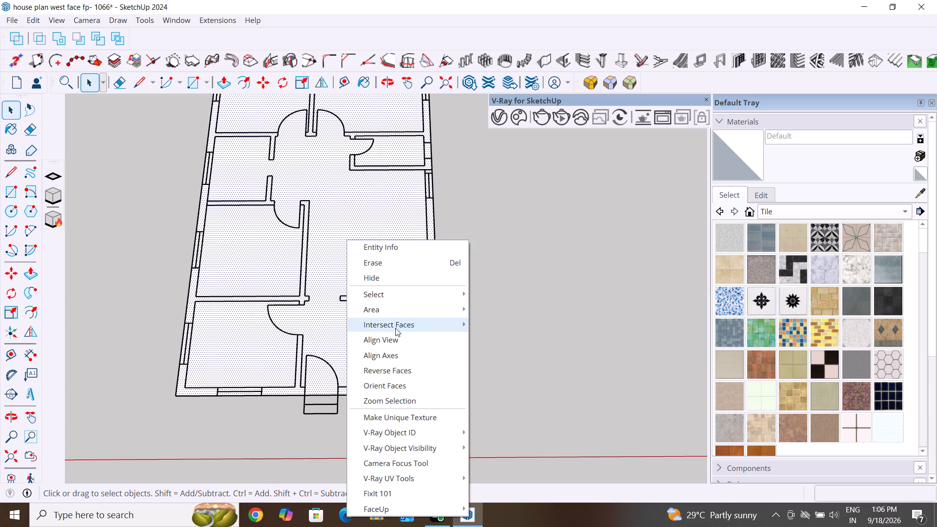
pyautogui.press('Escape')
pyautogui.press('Escape')
pyautogui.doubleClick(380, 244)
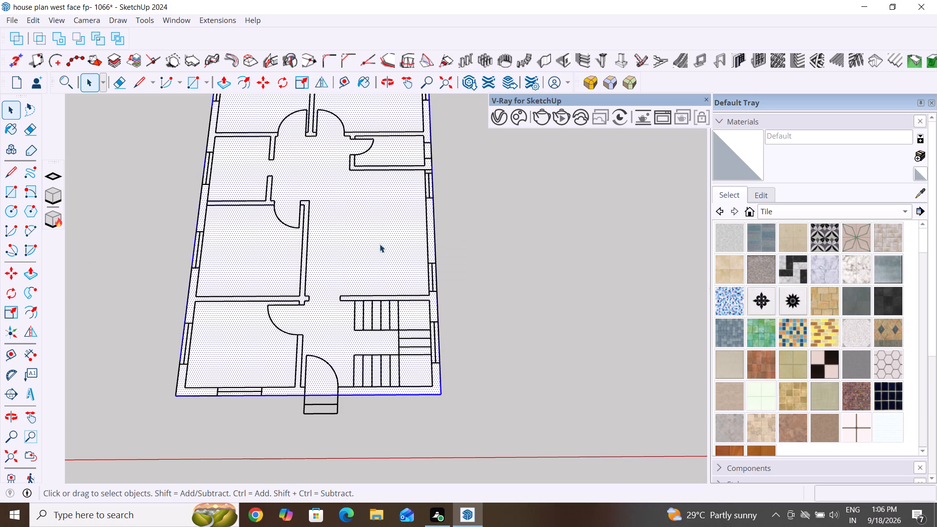
pyautogui.rightClick(380, 244)
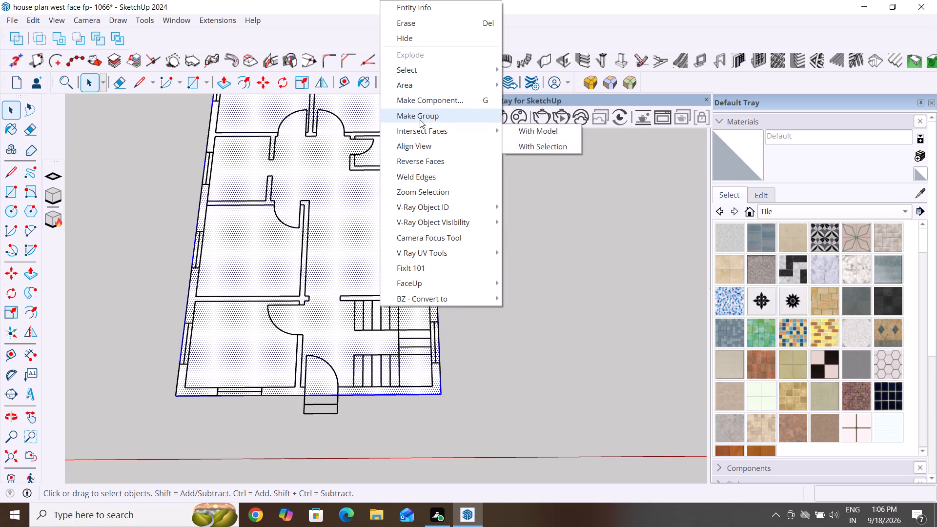
pyautogui.click(420, 120)
# Draw a 10" x 3' rectangle over the entrance step next to the wall and make it a group.
pyautogui.scroll(16, 312, 428)
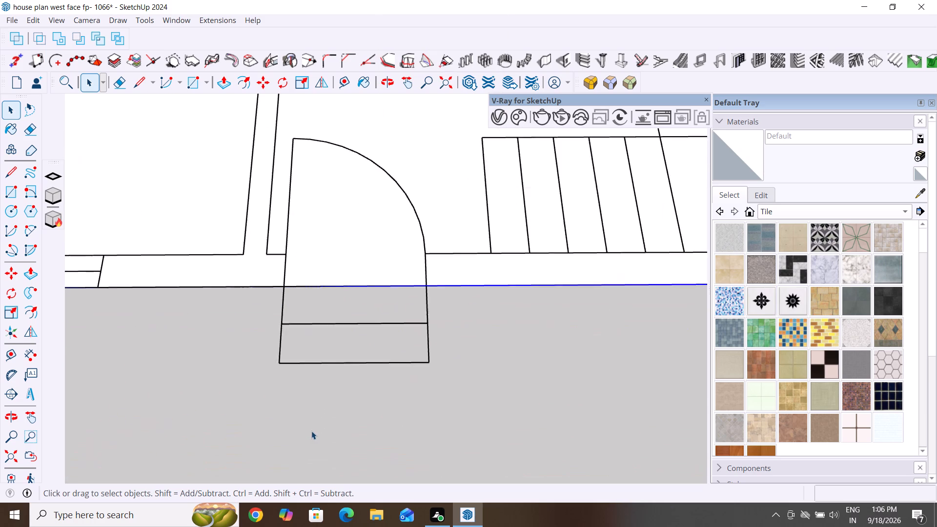
pyautogui.click(12, 190)
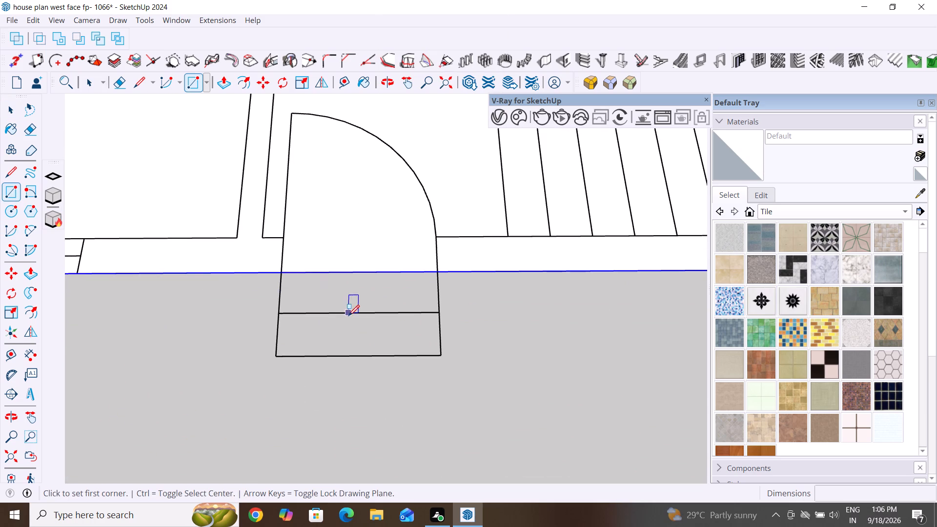
pyautogui.scroll(3, 348, 316)
pyautogui.click(258, 258)
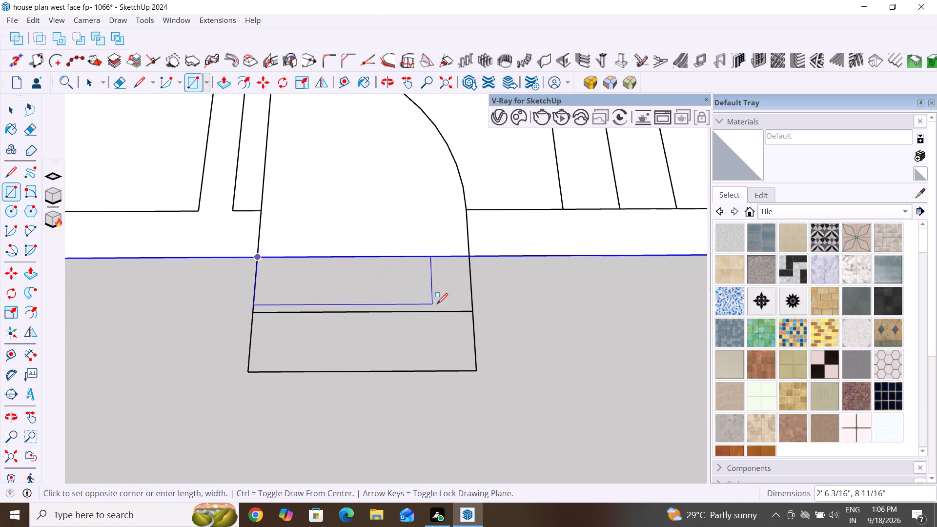
pyautogui.click(473, 312)
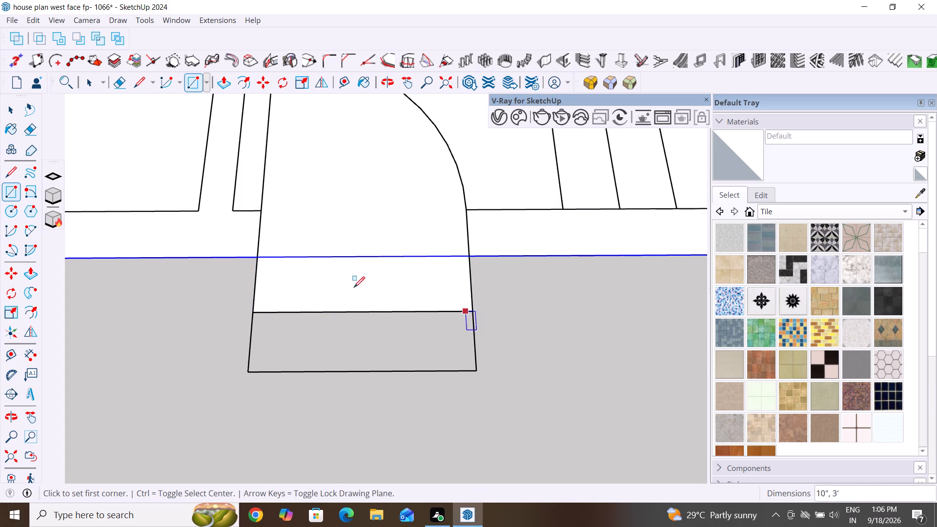
pyautogui.click(9, 107)
pyautogui.doubleClick(317, 285)
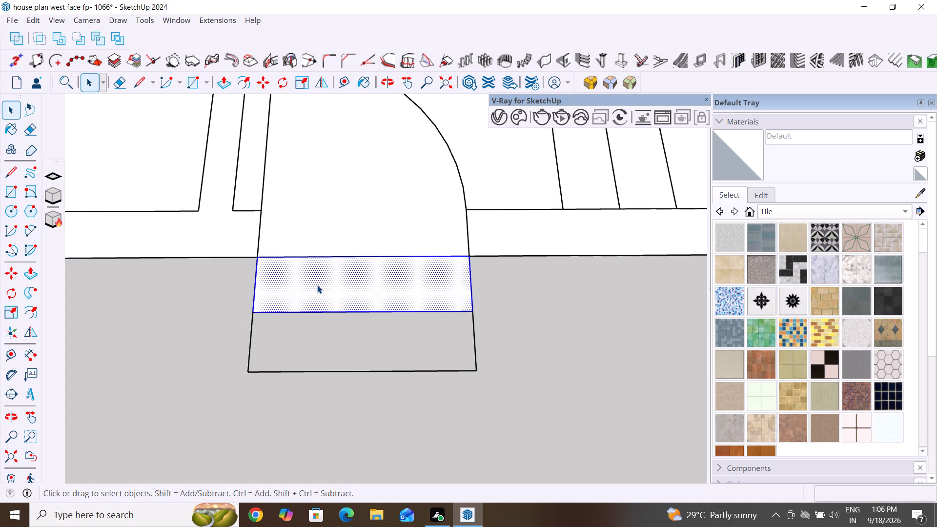
pyautogui.rightClick(317, 285)
pyautogui.click(383, 114)
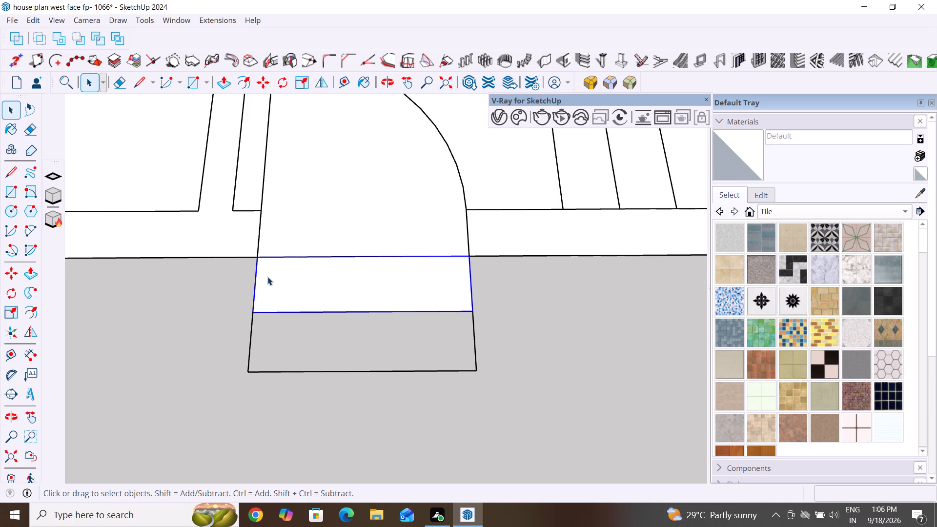
# Draw a 3' x 10" rectangle over the outer entrance step and make it a group.
pyautogui.scroll(1, 44, 215)
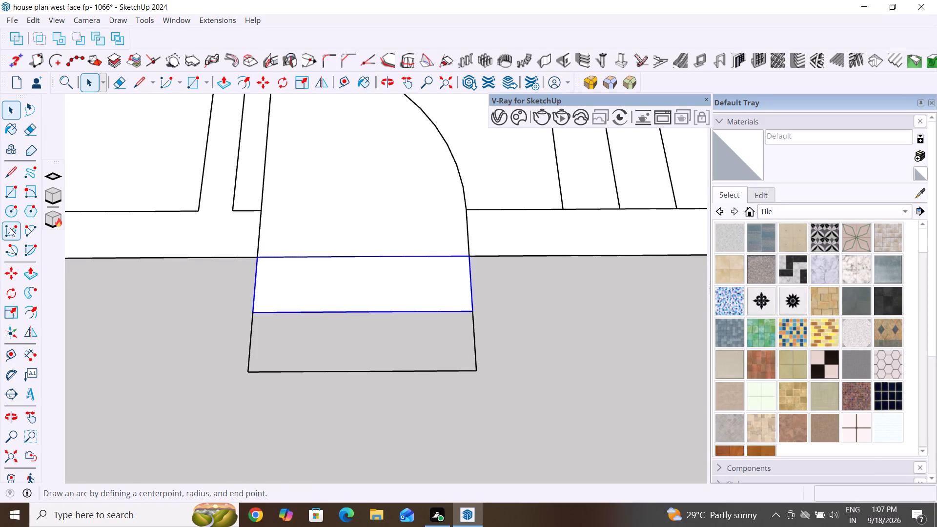
pyautogui.click(11, 194)
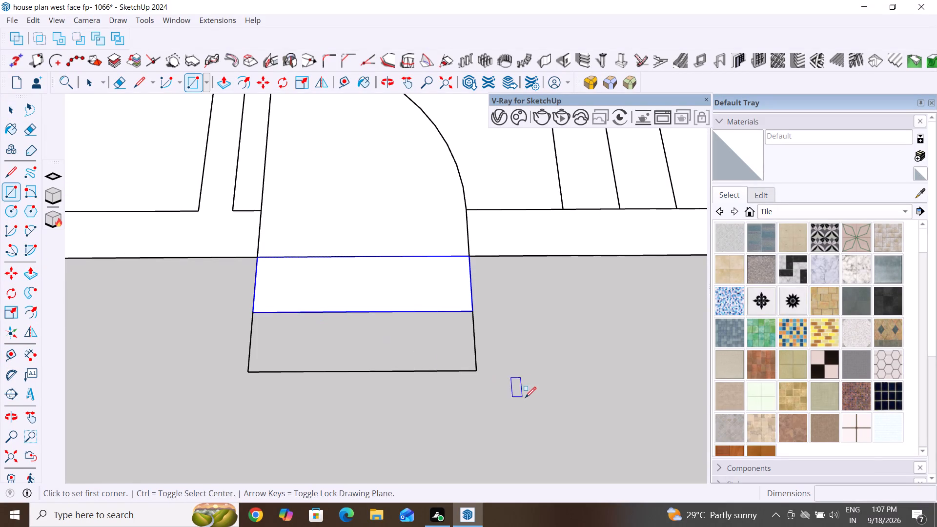
pyautogui.scroll(4, 526, 396)
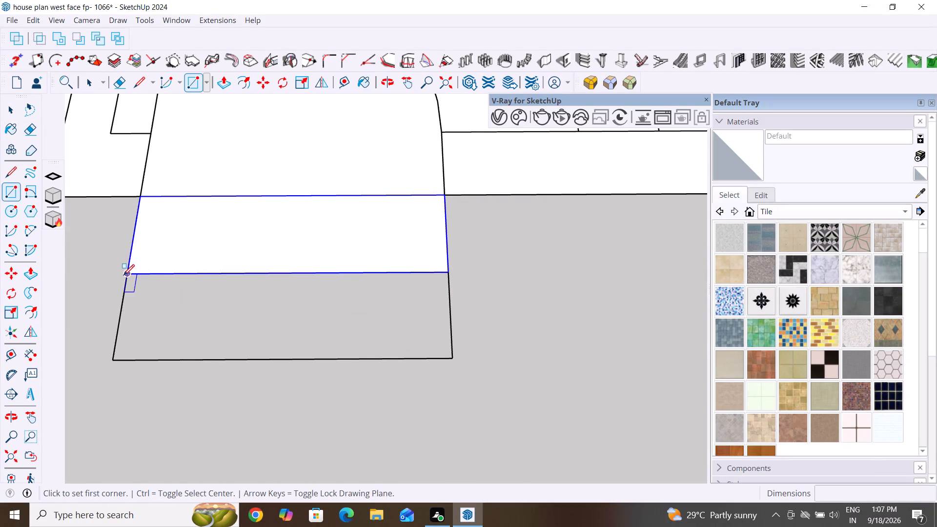
pyautogui.click(123, 275)
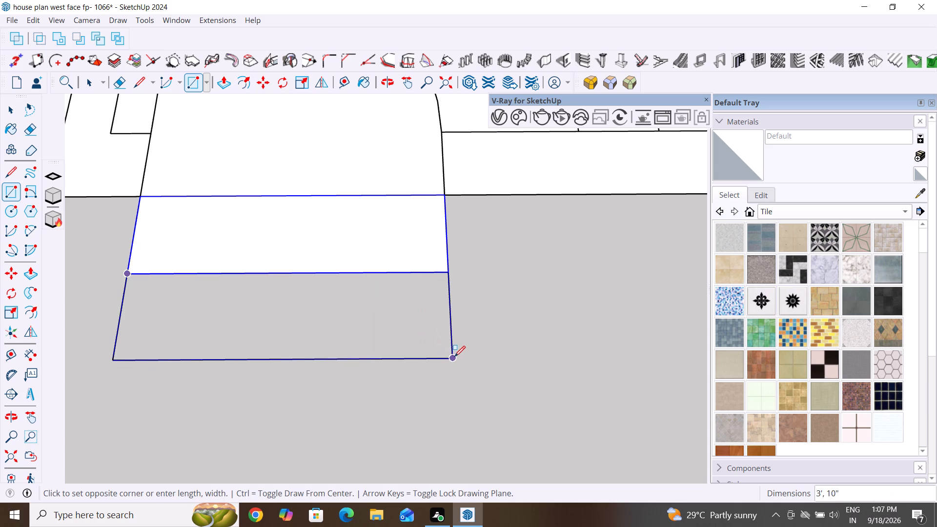
pyautogui.click(454, 357)
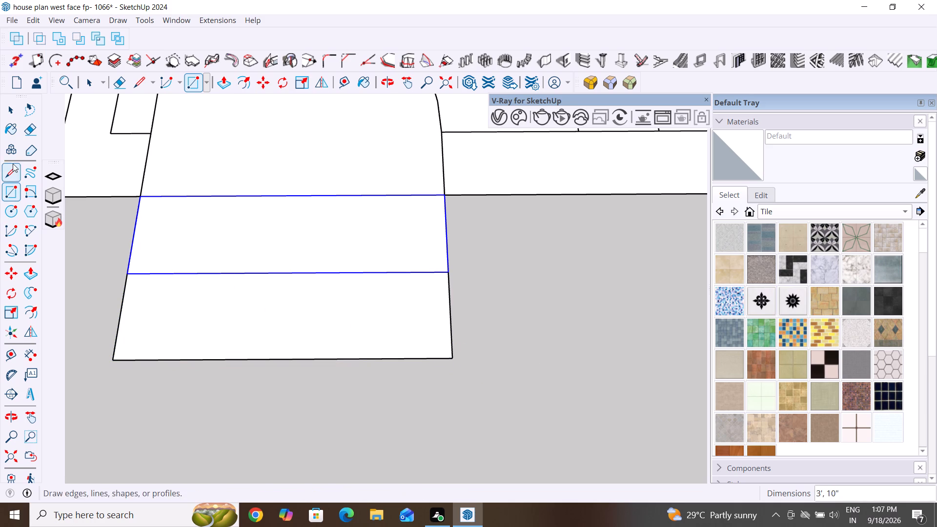
pyautogui.click(8, 111)
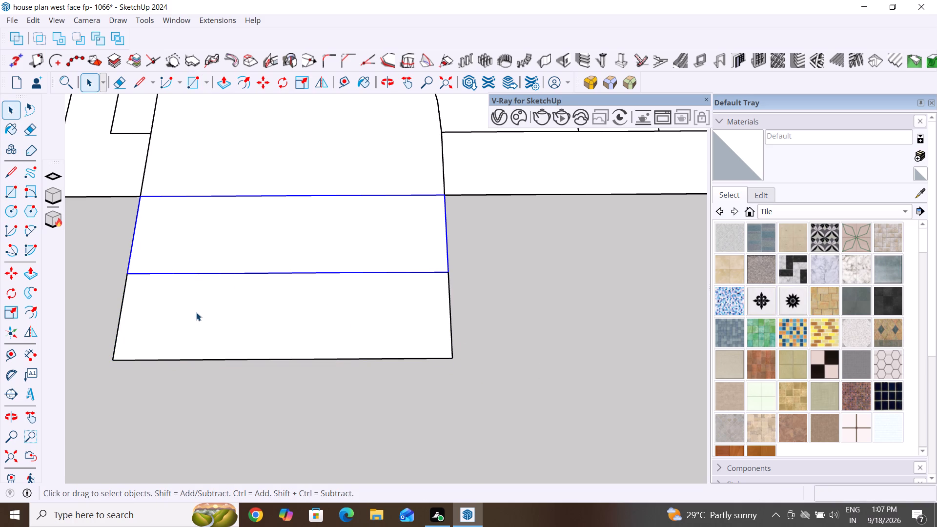
pyautogui.tripleClick(196, 312)
pyautogui.rightClick(196, 312)
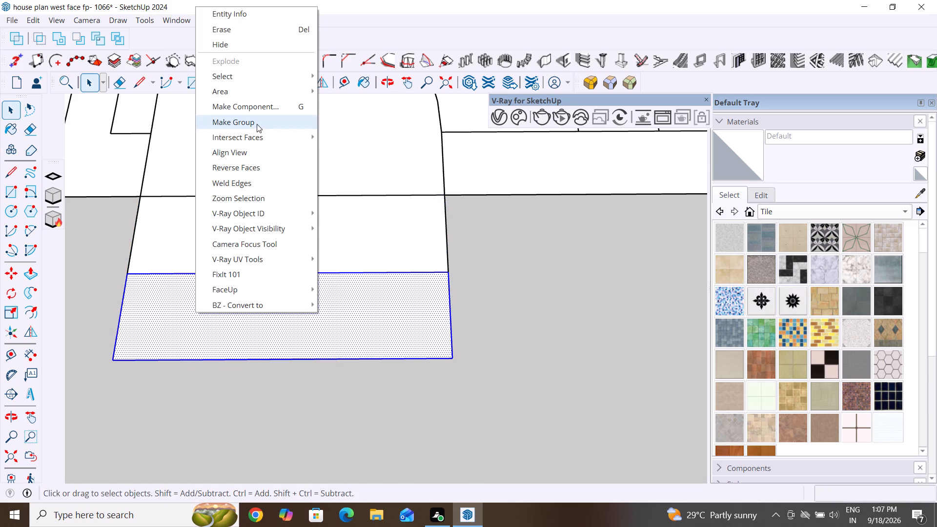
pyautogui.click(257, 122)
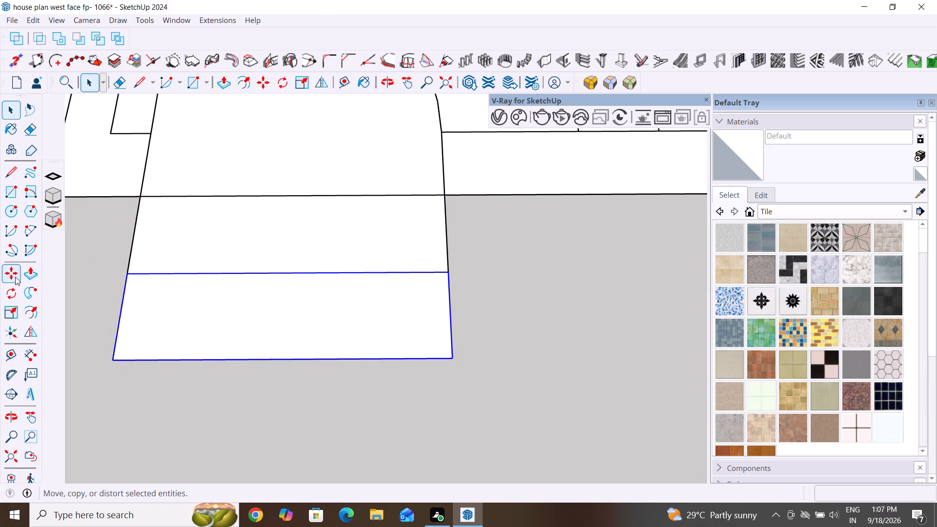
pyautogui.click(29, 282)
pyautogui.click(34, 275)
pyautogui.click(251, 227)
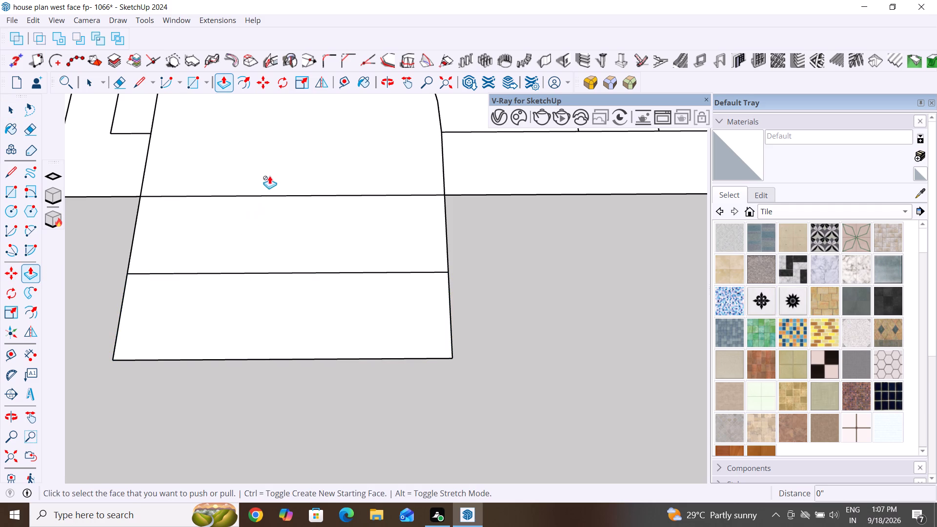
# Inside the group of the entrance step next to the wall, extrude the face up 10" and leave the group.
pyautogui.click(10, 104)
pyautogui.click(301, 249)
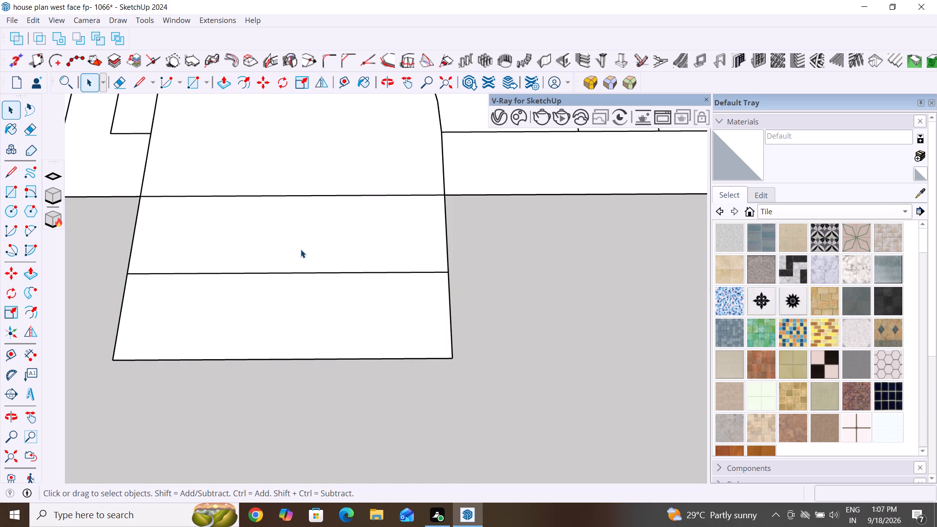
pyautogui.click(301, 249)
pyautogui.doubleClick(306, 243)
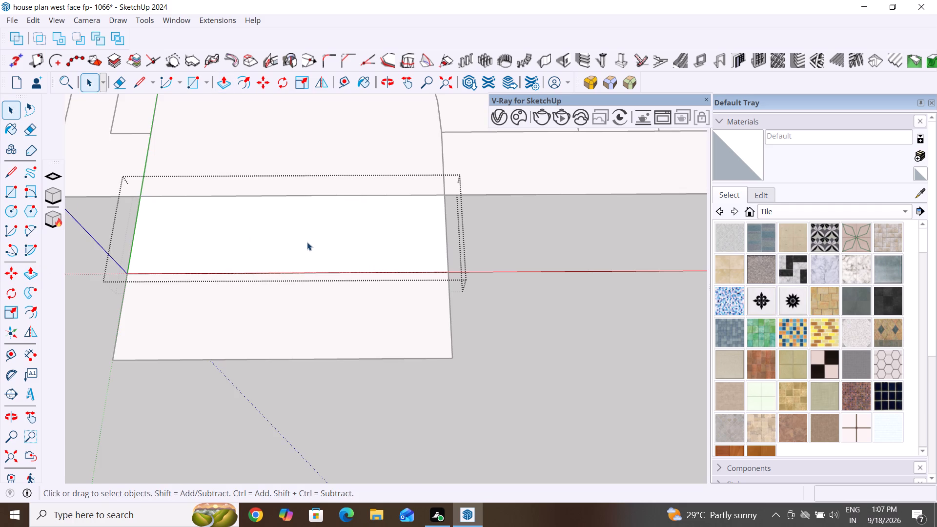
pyautogui.click(307, 242)
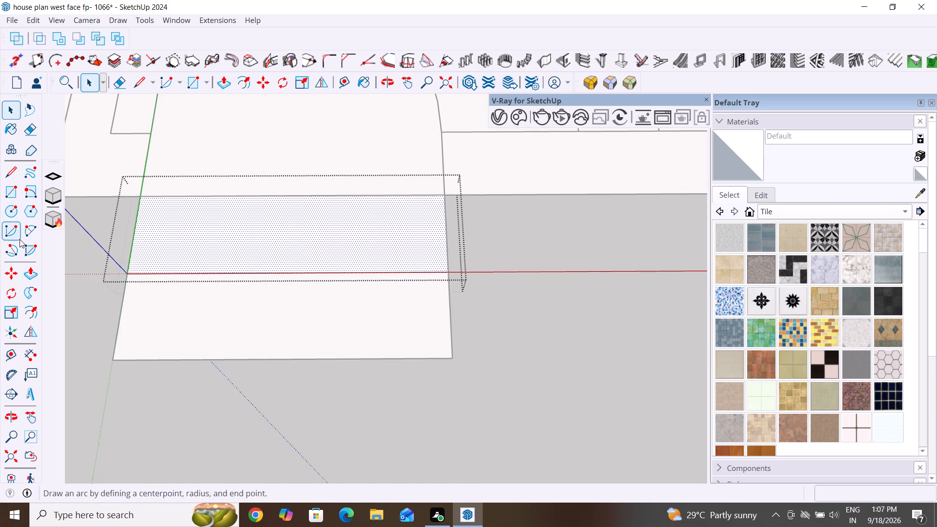
pyautogui.click(31, 274)
pyautogui.click(231, 254)
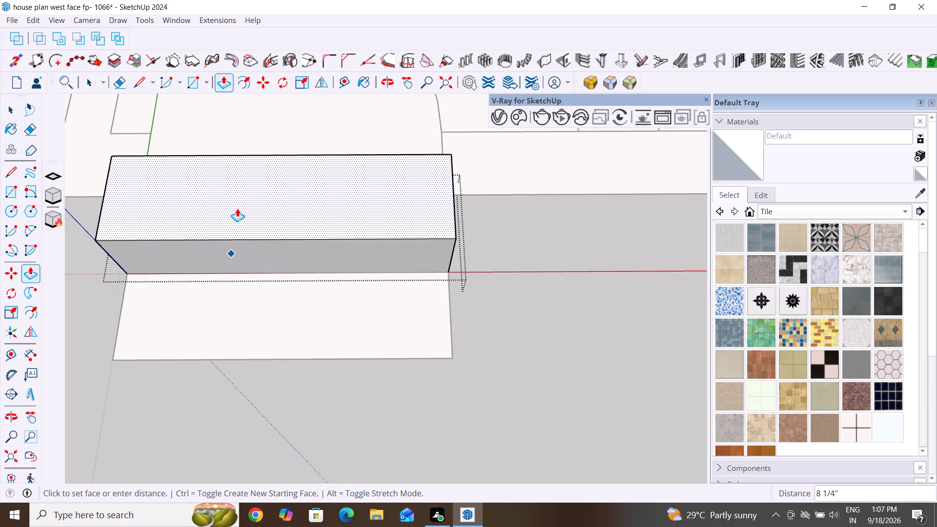
pyautogui.write('10')
pyautogui.hotkey('shift', '"')
pyautogui.press('Return')
pyautogui.scroll(-5, 95, 218)
pyautogui.moveTo(205, 348); pyautogui.dragTo(336, 129, button='middle')
pyautogui.moveTo(219, 326); pyautogui.dragTo(263, 127, button='middle')
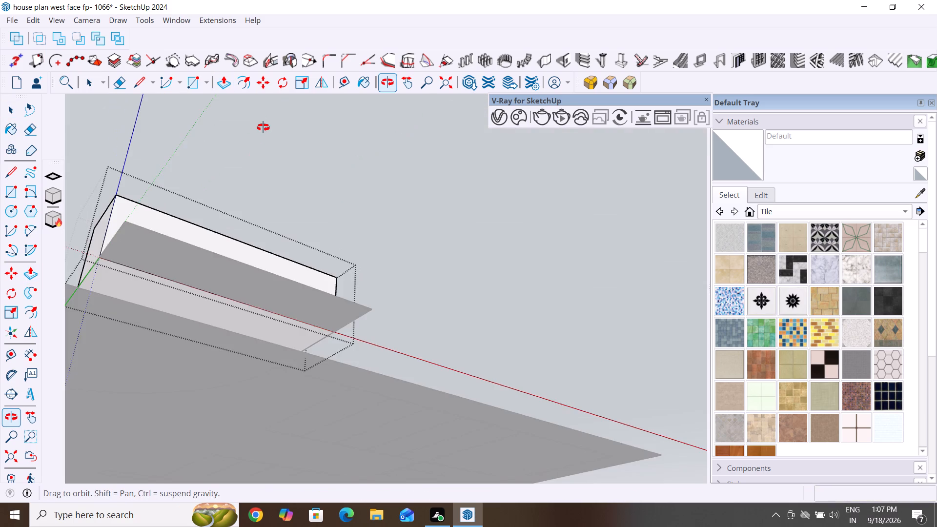
pyautogui.moveTo(263, 127); pyautogui.dragTo(217, 121, button='middle')
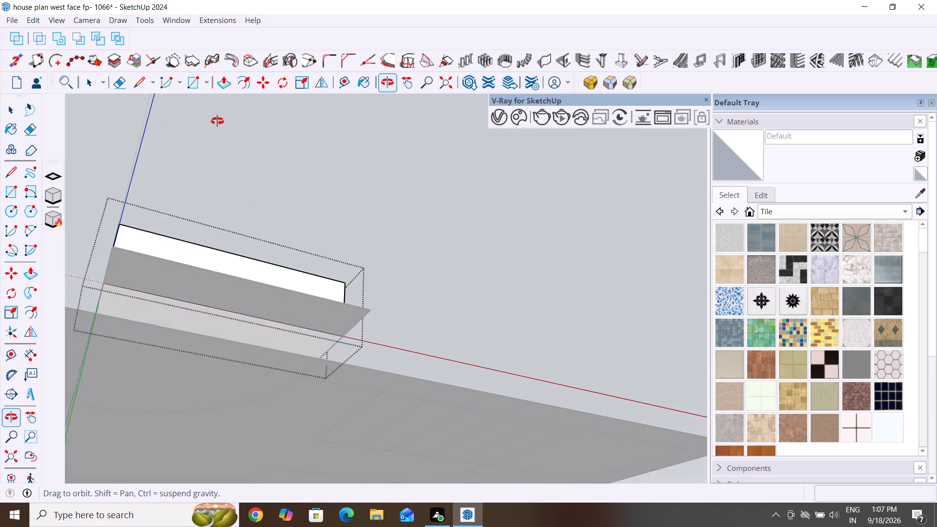
pyautogui.moveTo(217, 121); pyautogui.dragTo(195, 445, button='middle')
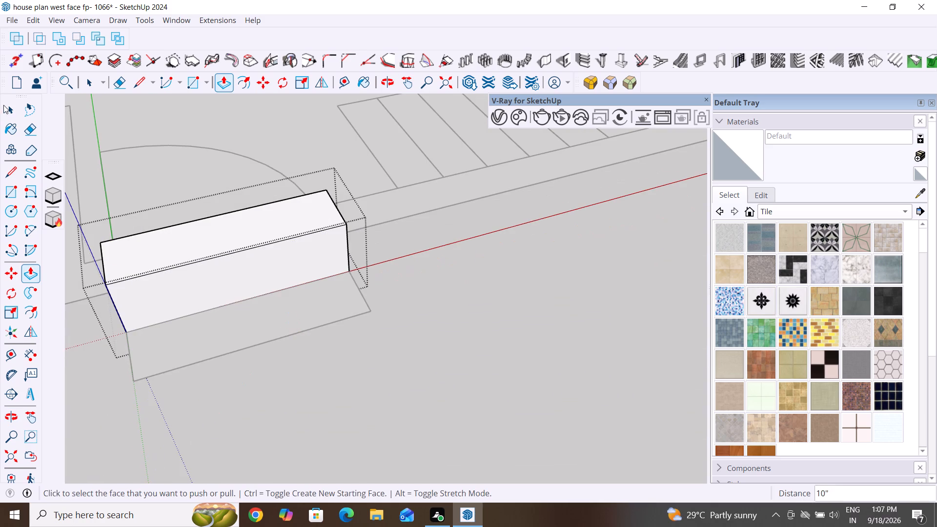
pyautogui.click(16, 109)
pyautogui.scroll(-5, 374, 263)
pyautogui.moveTo(546, 284); pyautogui.dragTo(338, 342, button='middle')
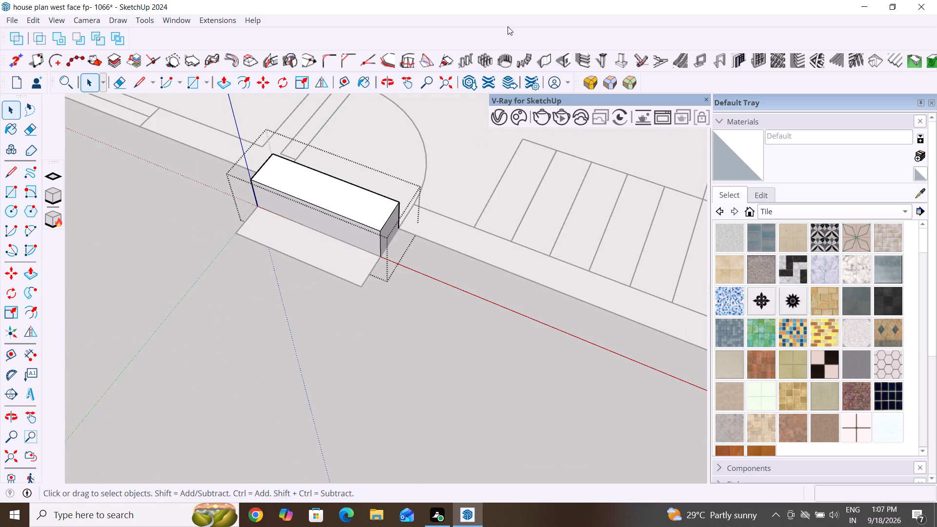
pyautogui.click(451, 144)
pyautogui.scroll(-5, 224, 319)
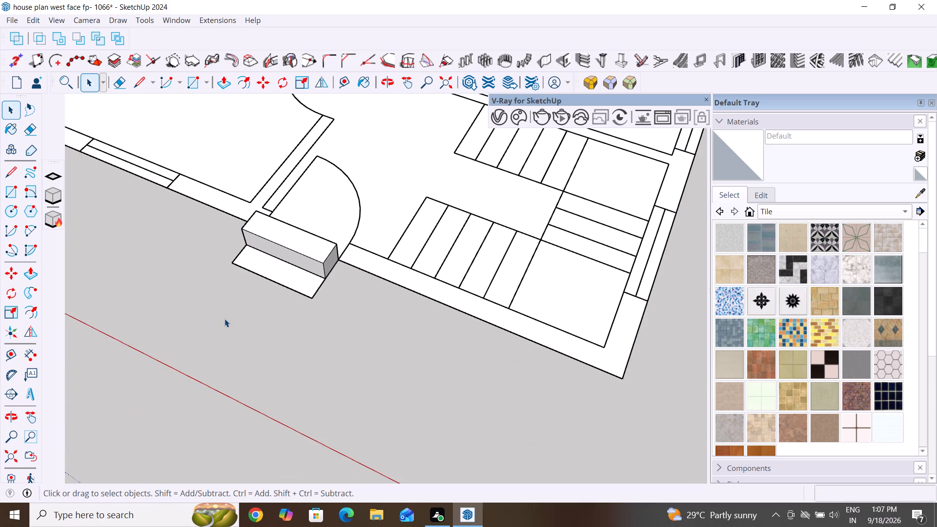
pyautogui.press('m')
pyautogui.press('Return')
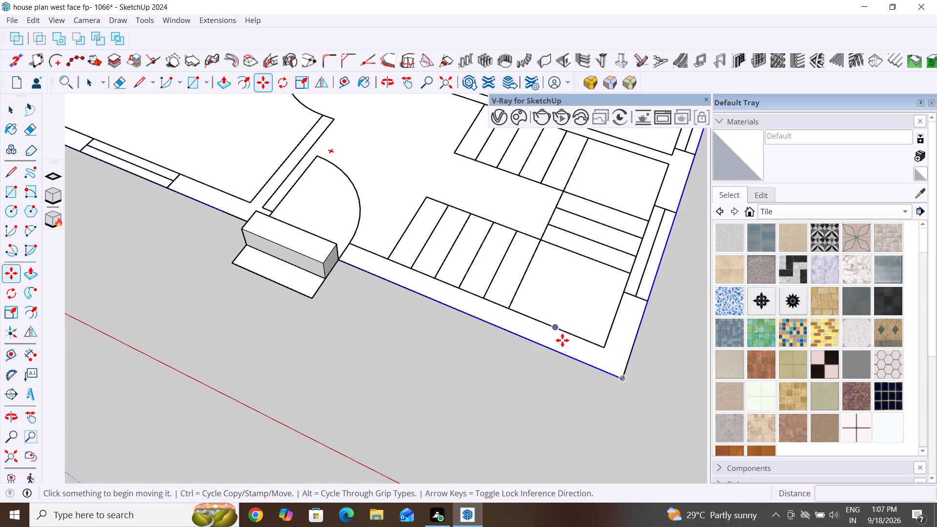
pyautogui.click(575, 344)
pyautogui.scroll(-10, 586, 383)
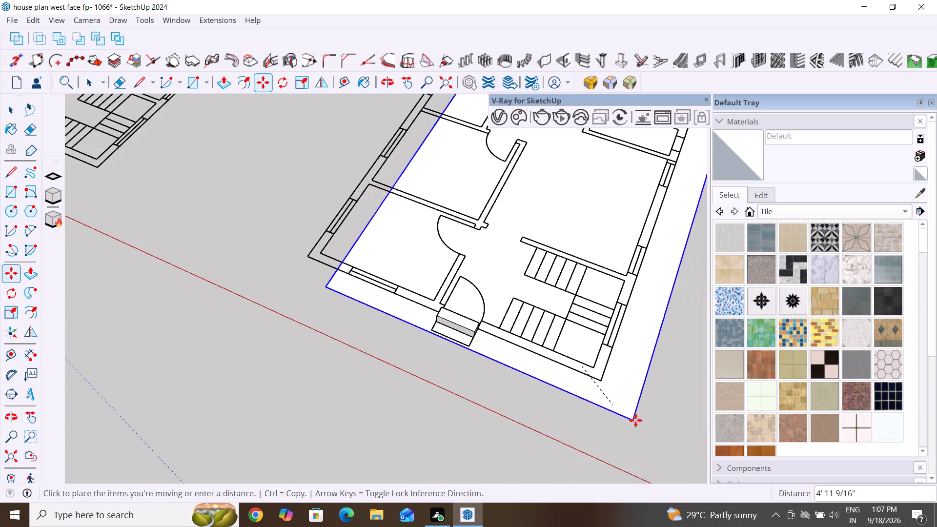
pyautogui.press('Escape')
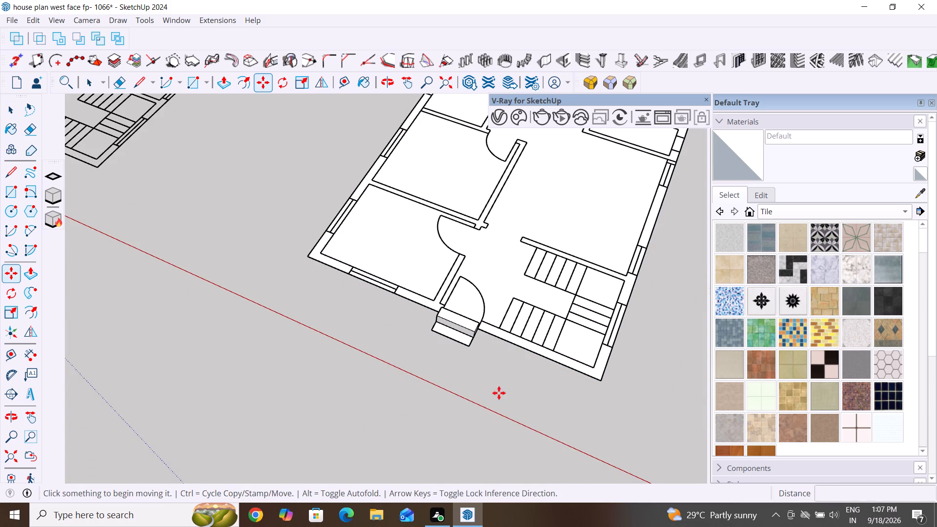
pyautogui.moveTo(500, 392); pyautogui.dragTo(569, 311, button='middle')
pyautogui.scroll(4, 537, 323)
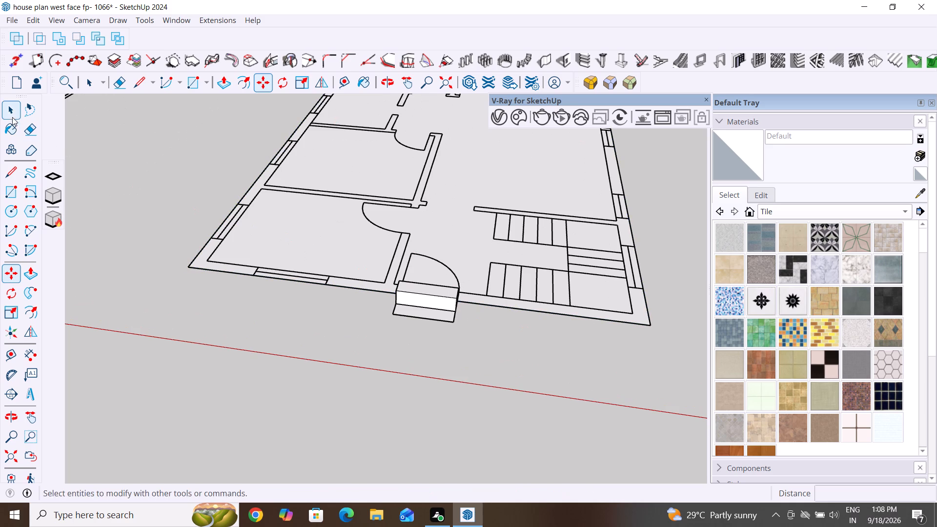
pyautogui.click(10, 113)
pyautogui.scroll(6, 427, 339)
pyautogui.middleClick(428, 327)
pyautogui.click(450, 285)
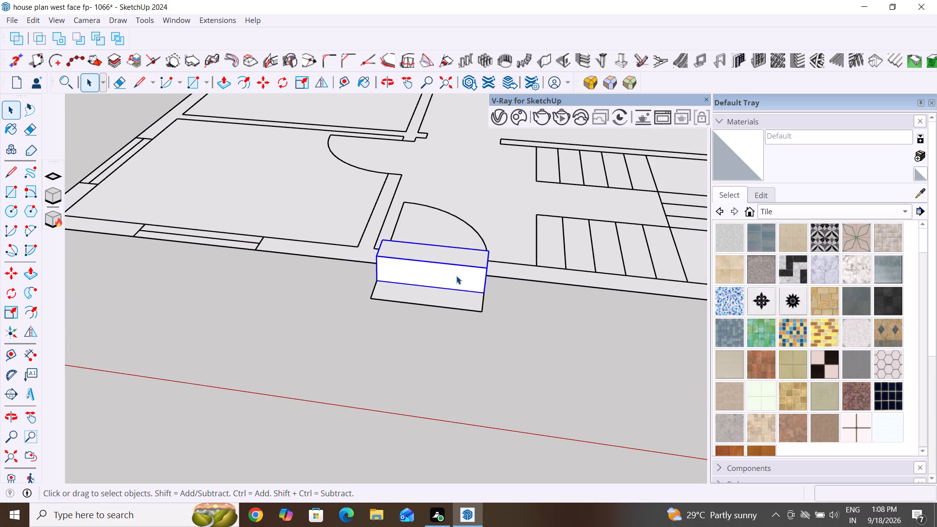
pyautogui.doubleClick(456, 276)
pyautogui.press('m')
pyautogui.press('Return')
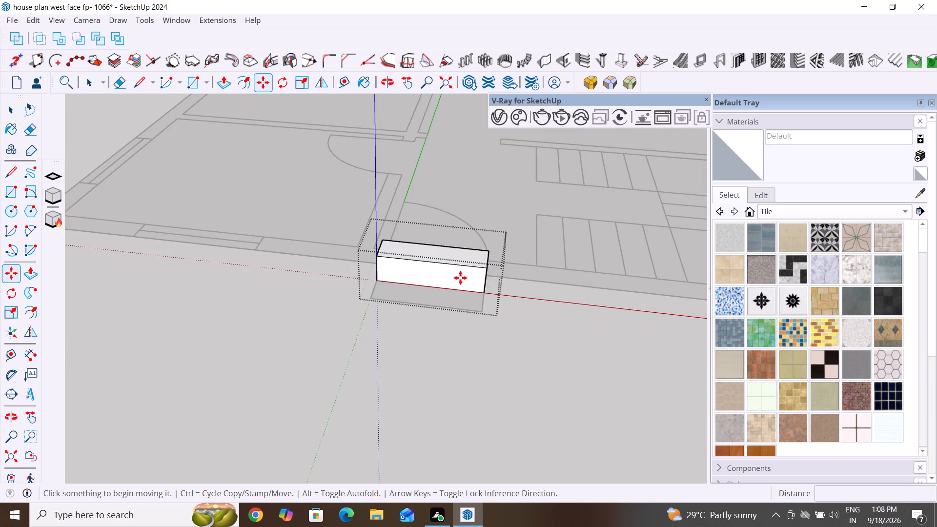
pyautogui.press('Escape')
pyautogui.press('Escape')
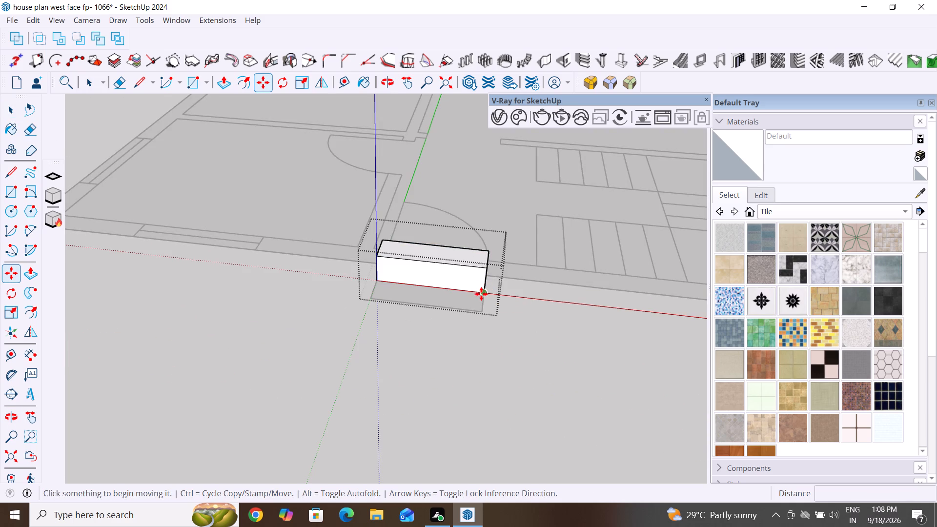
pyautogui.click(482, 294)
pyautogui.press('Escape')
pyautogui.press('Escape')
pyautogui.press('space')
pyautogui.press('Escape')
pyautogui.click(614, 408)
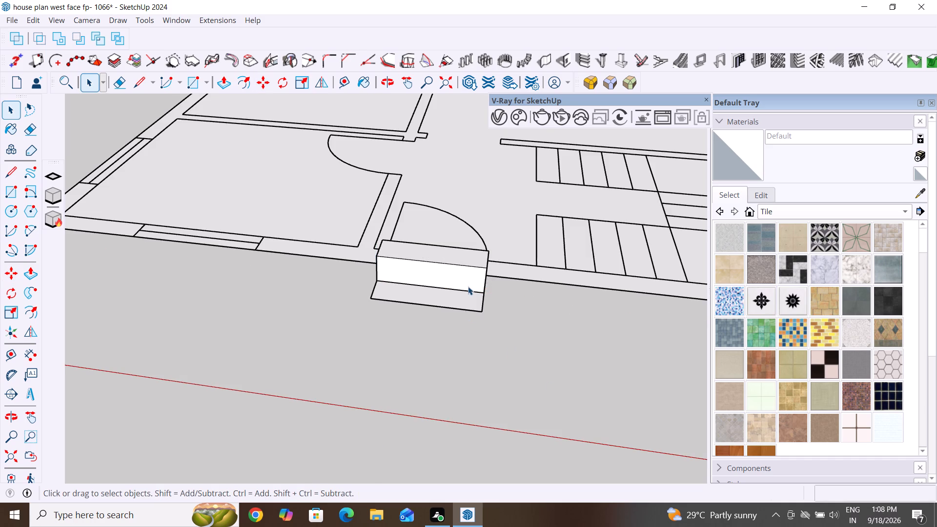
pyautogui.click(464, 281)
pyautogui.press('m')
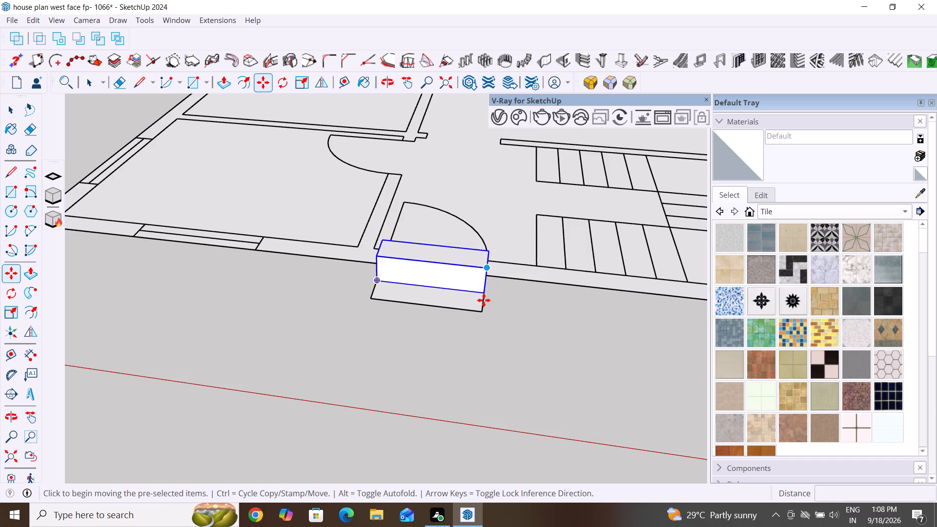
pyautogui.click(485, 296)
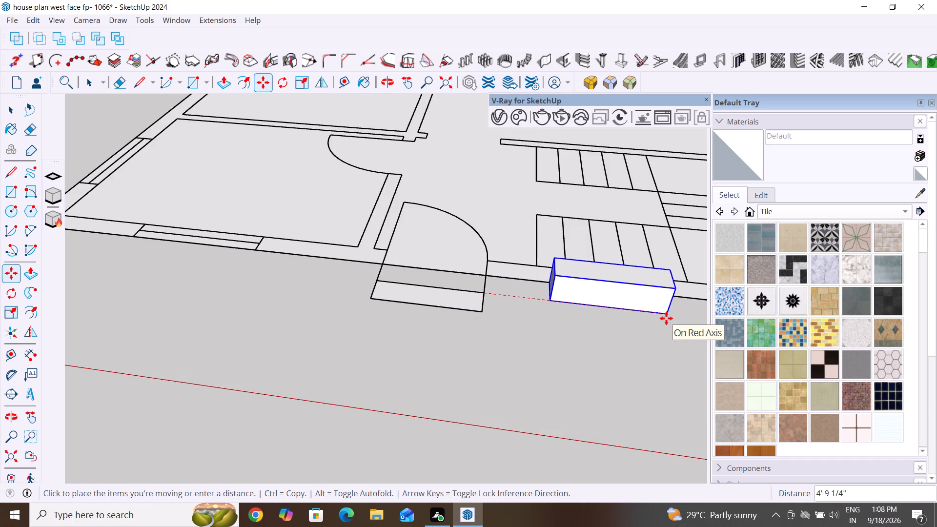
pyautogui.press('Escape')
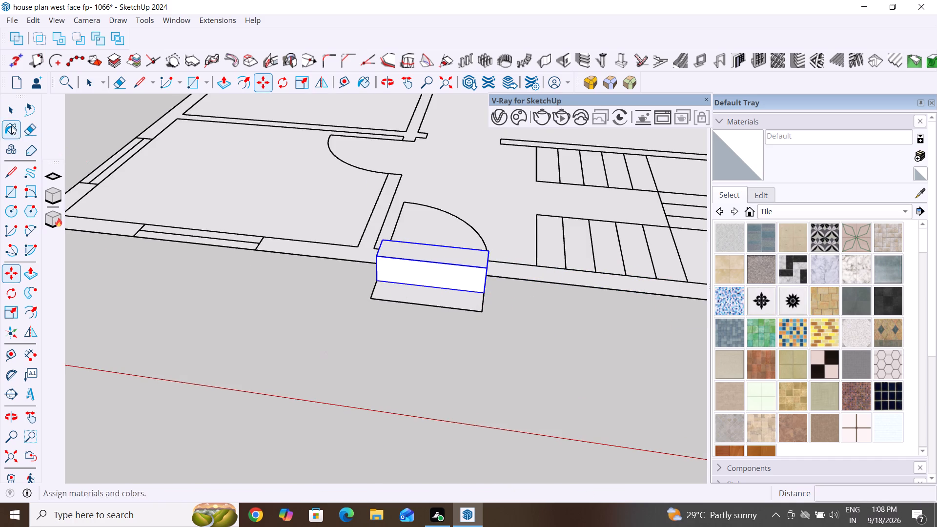
# Delete the flat rectangle group covering the outer entrance step.
pyautogui.click(9, 110)
pyautogui.scroll(4, 338, 220)
pyautogui.click(519, 356)
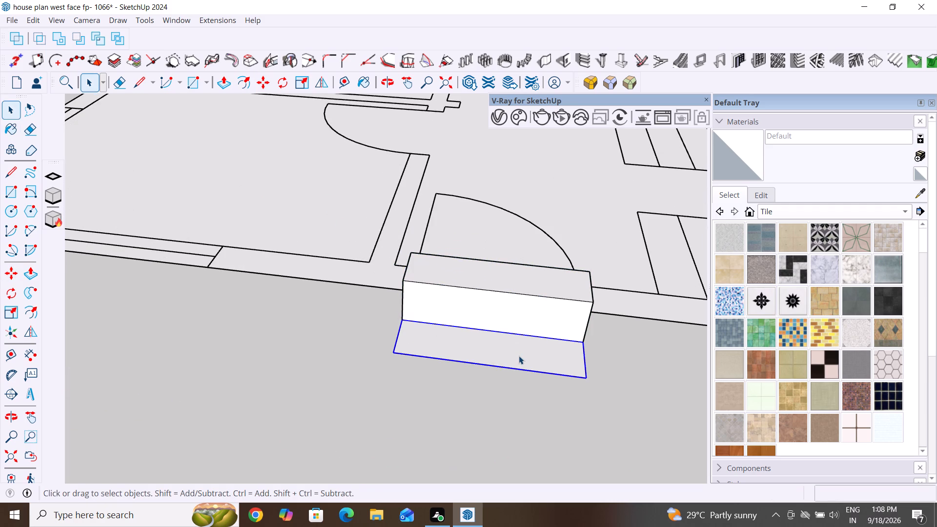
pyautogui.press('Delete')
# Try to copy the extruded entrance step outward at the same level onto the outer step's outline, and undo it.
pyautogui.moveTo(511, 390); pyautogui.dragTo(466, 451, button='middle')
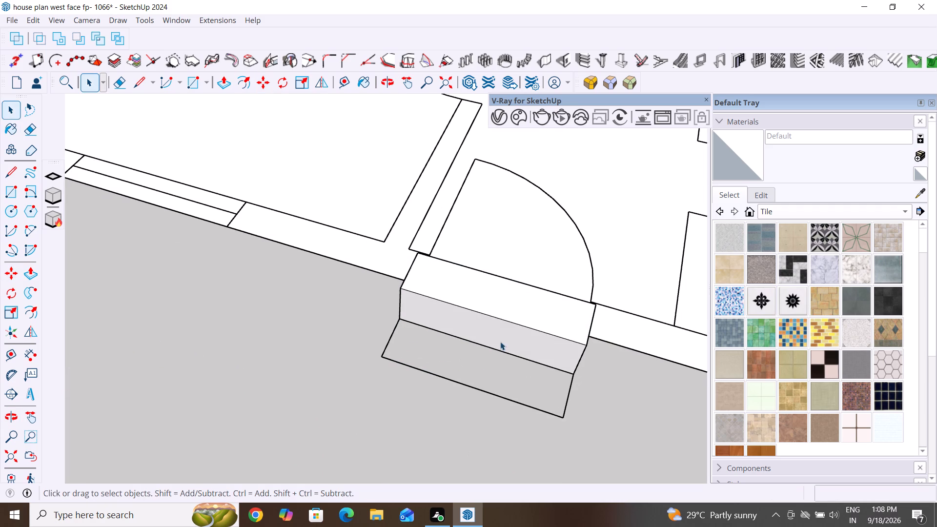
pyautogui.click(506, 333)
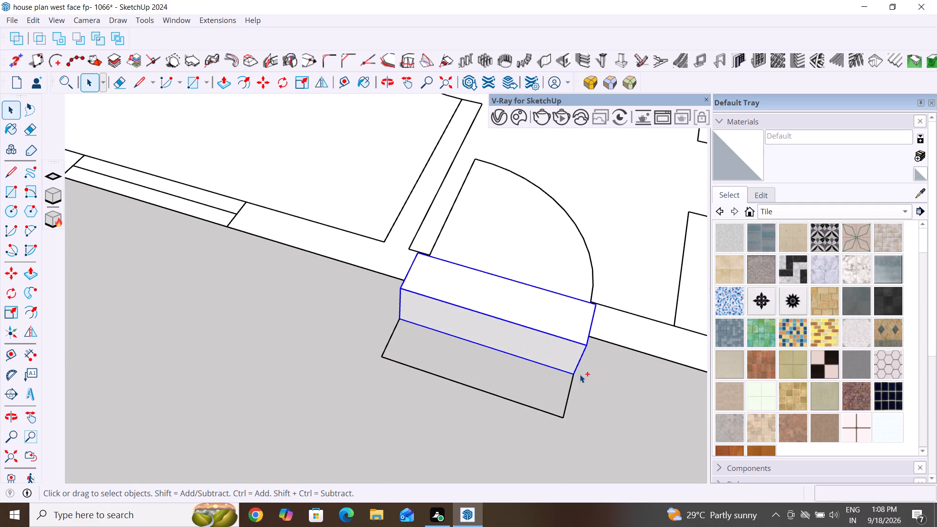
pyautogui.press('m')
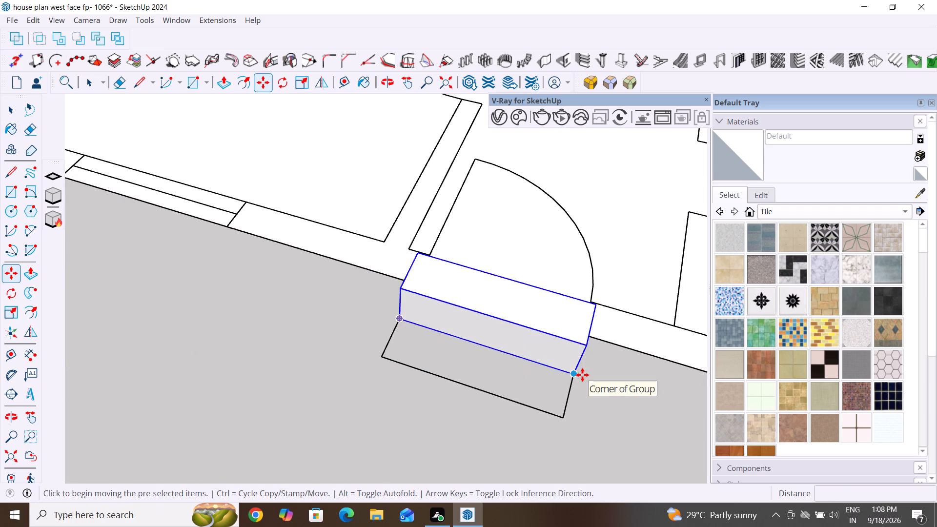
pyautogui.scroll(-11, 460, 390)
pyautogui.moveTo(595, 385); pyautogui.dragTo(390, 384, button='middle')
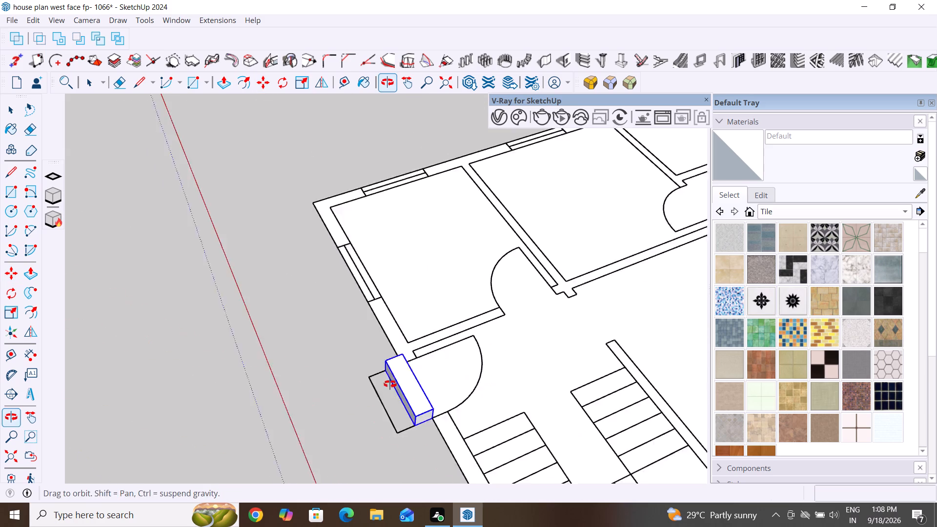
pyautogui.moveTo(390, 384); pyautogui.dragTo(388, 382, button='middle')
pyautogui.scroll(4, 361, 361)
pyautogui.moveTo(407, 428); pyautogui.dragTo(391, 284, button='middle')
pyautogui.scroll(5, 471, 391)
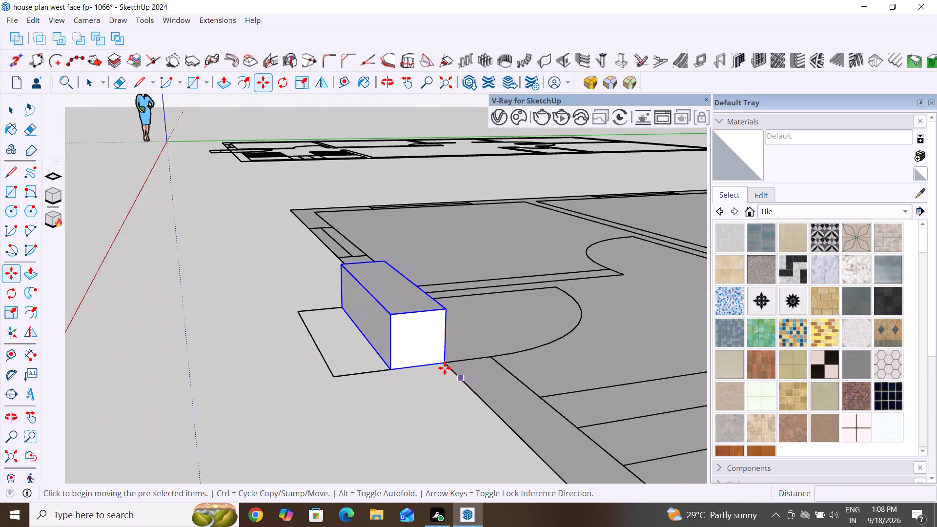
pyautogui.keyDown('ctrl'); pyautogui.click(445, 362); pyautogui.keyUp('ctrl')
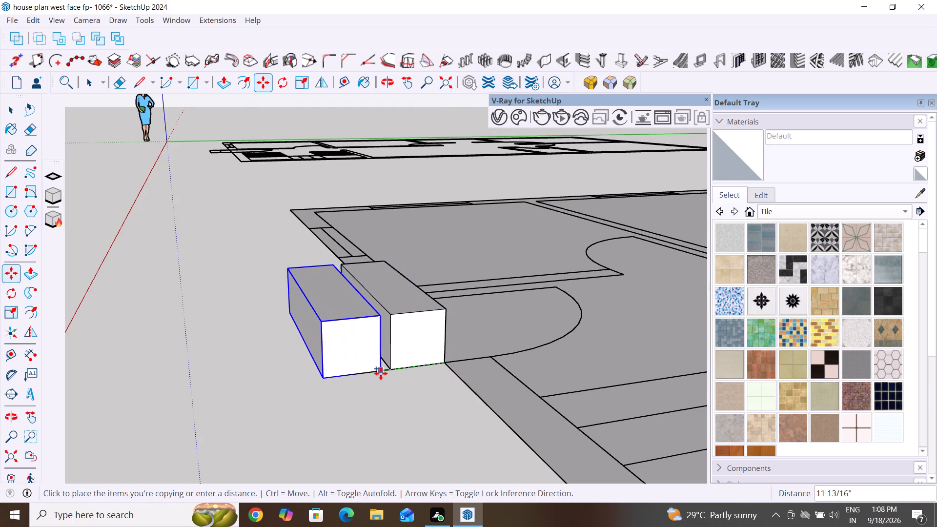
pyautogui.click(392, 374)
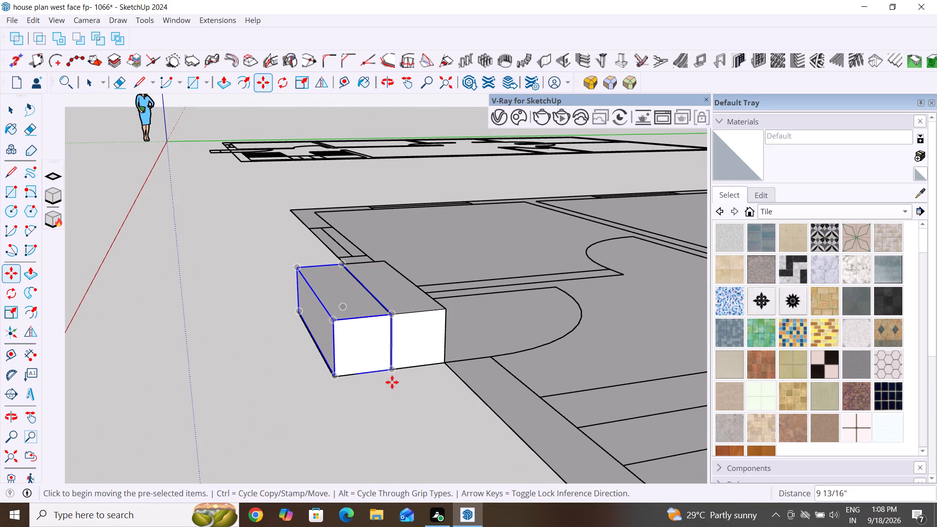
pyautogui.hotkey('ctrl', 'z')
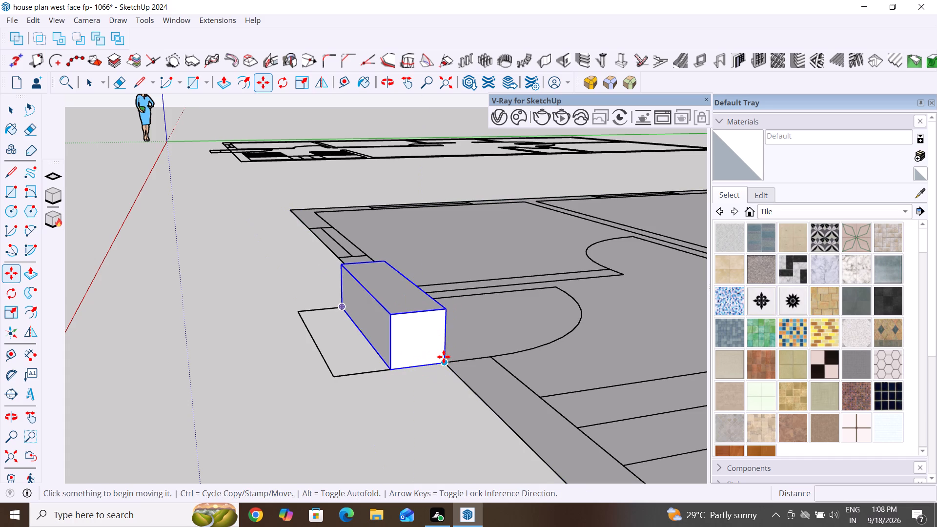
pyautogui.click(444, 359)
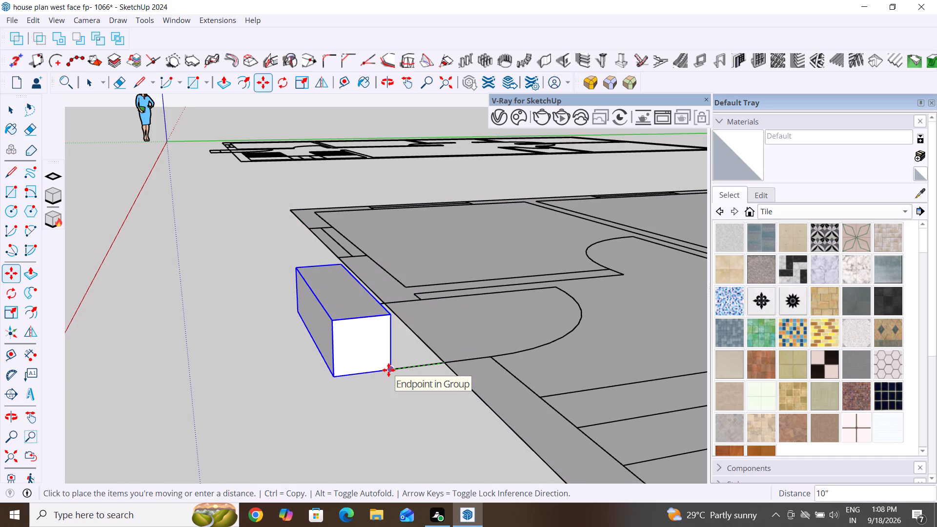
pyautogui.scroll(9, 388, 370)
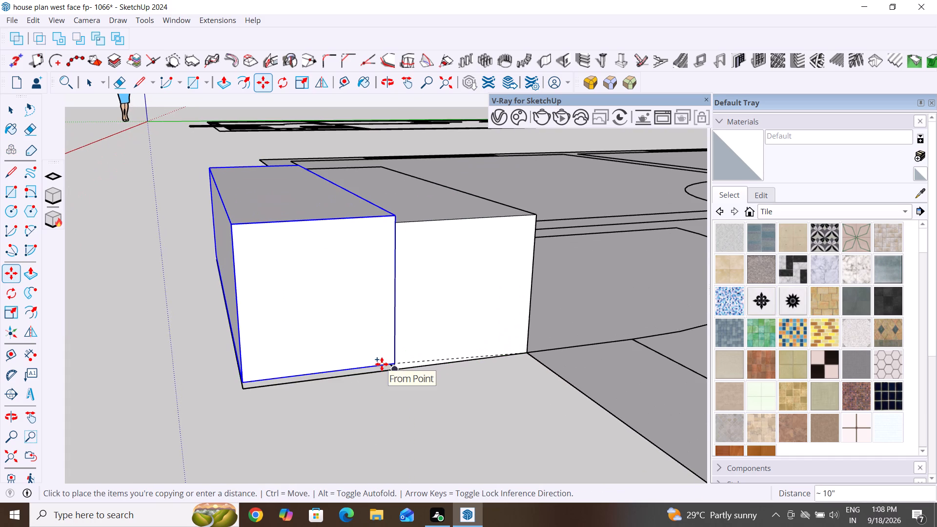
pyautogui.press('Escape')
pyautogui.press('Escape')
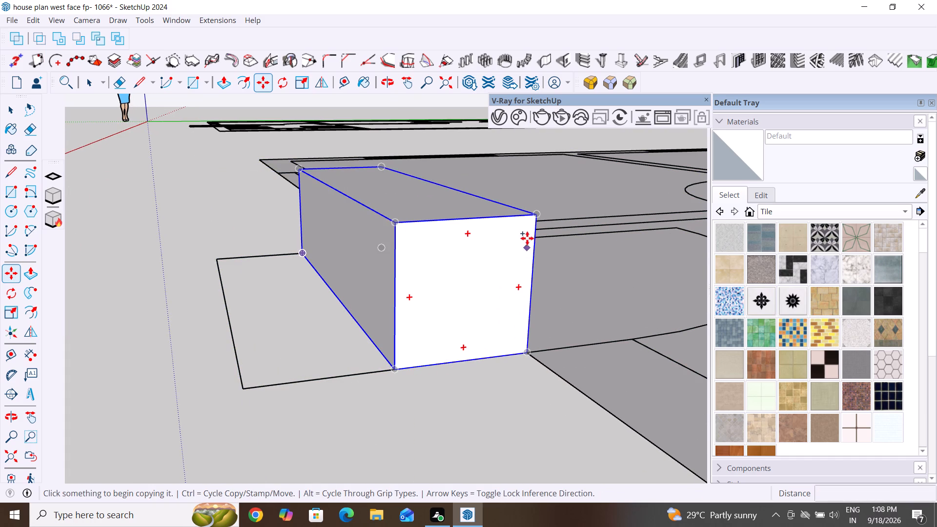
# Copy the extruded entrance step from its upper wall-side corner to its lower outer corner, forming a second step below and outside it.
pyautogui.click(539, 217)
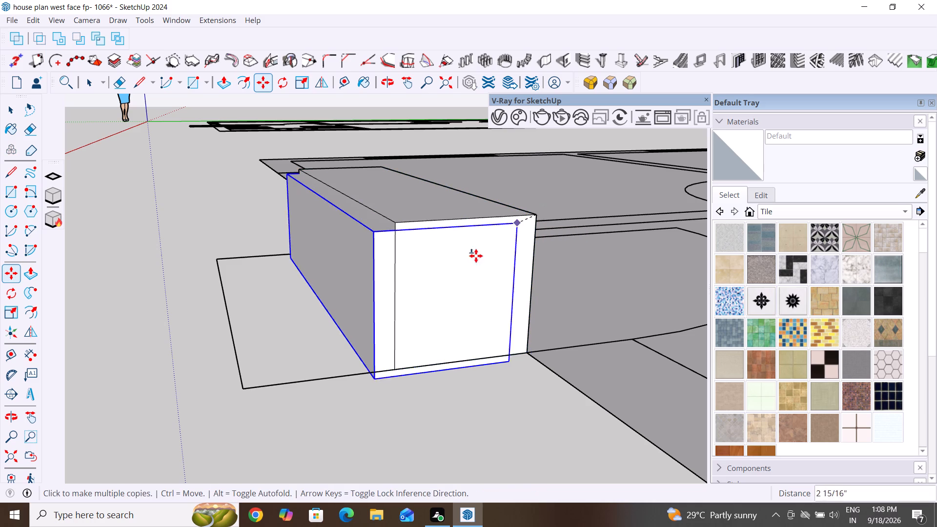
pyautogui.click(392, 369)
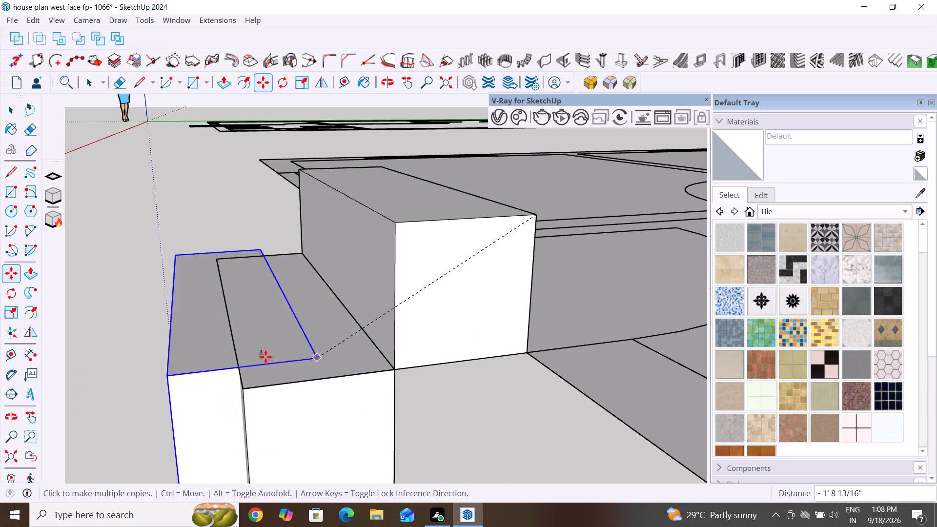
pyautogui.scroll(-6, 265, 353)
pyautogui.press('Escape')
pyautogui.press('Escape')
pyautogui.scroll(-3, 427, 387)
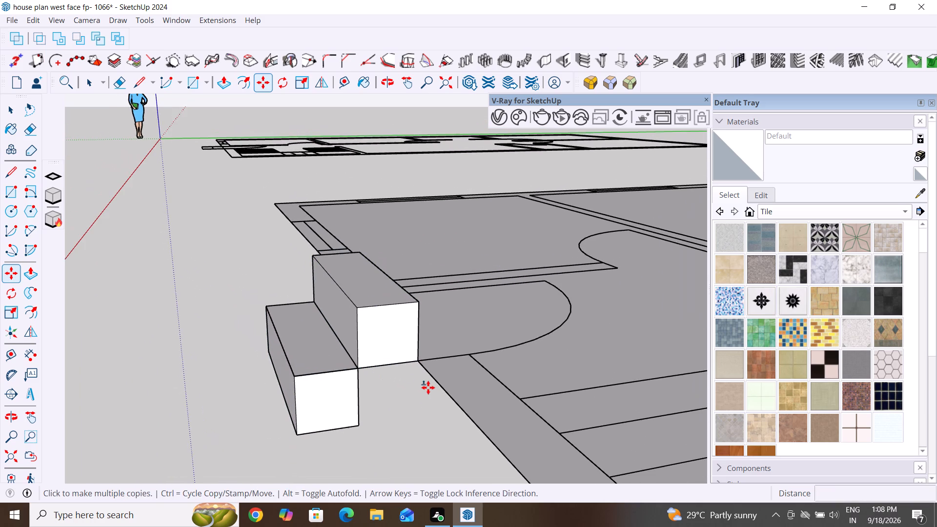
pyautogui.moveTo(355, 426); pyautogui.dragTo(387, 301, button='middle')
pyautogui.press('Escape')
pyautogui.press('Escape')
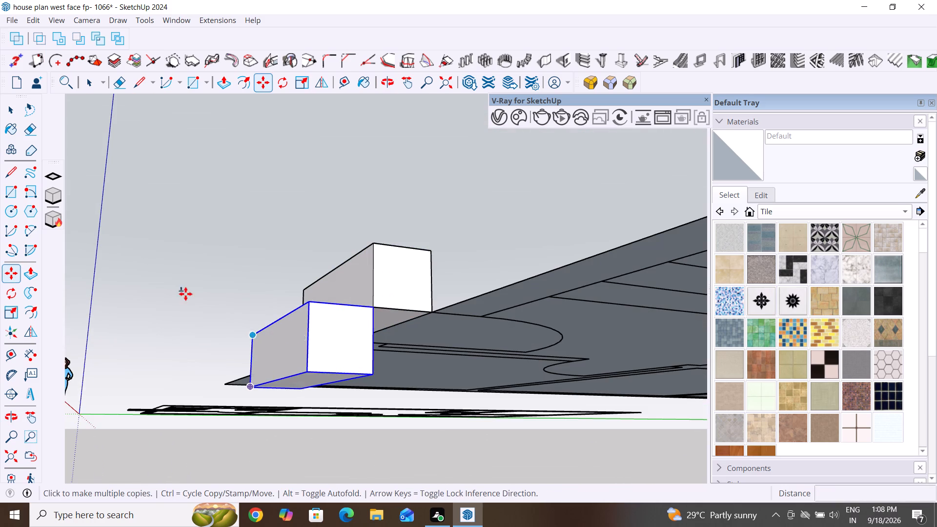
pyautogui.moveTo(273, 366); pyautogui.dragTo(294, 440, button='middle')
pyautogui.moveTo(387, 402); pyautogui.dragTo(348, 486, button='middle')
pyautogui.scroll(-1, 336, 486)
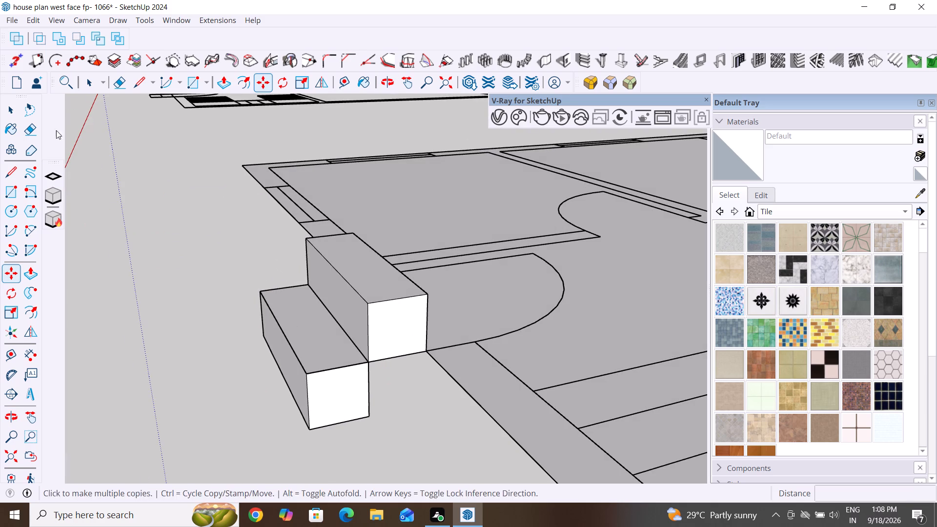
# Select both extruded entrance step groups together.
pyautogui.click(11, 111)
pyautogui.click(391, 305)
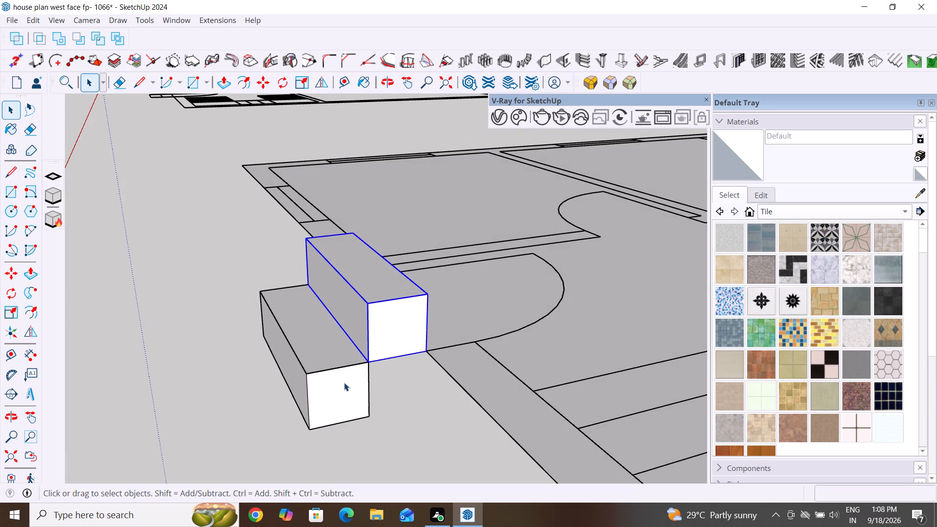
pyautogui.keyDown('ctrl'); pyautogui.click(344, 383); pyautogui.keyUp('ctrl')
pyautogui.scroll(-3, 386, 417)
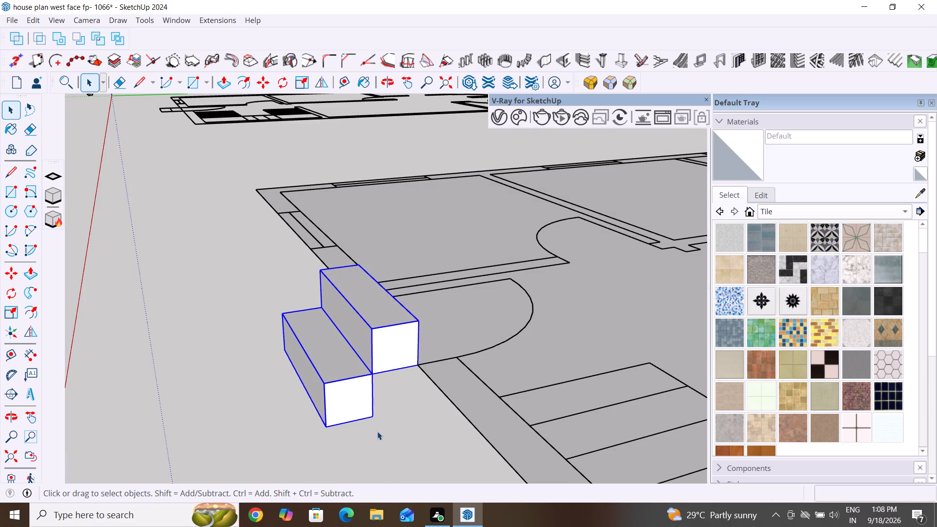
pyautogui.moveTo(378, 422); pyautogui.dragTo(480, 322, button='middle')
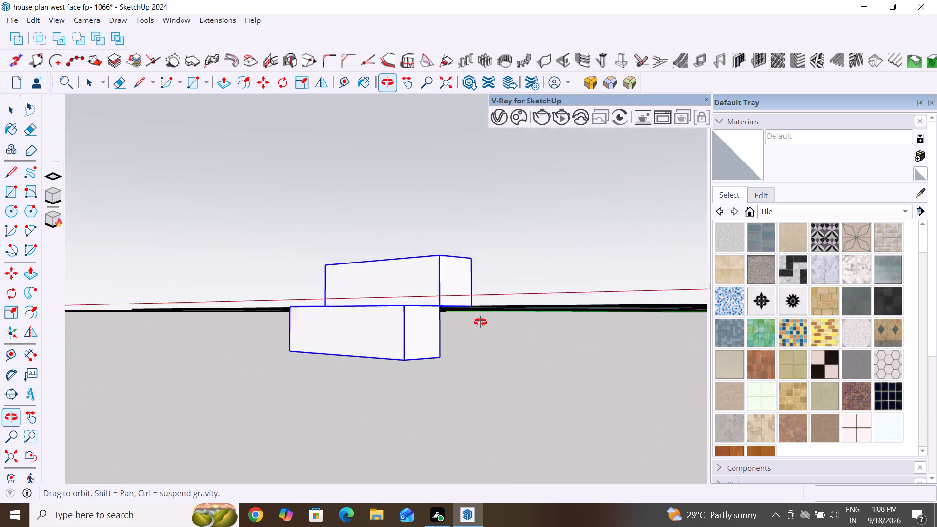
pyautogui.moveTo(480, 322); pyautogui.dragTo(481, 323, button='middle')
pyautogui.moveTo(474, 352); pyautogui.dragTo(600, 479, button='middle')
pyautogui.moveTo(339, 400); pyautogui.dragTo(750, 432, button='middle')
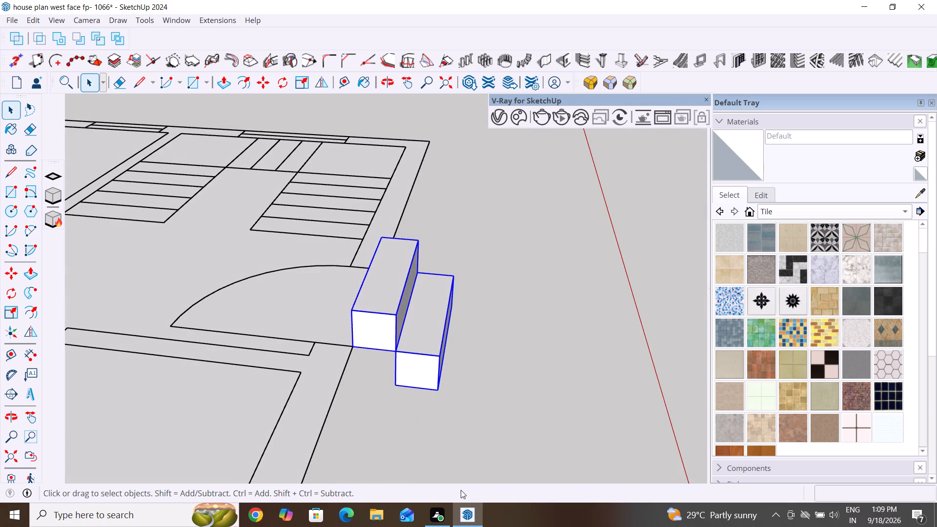
# Place a guide line parallel to the front wall's outer edge, offset 1' 8" outward at the outer step's edge.
pyautogui.scroll(-3, 416, 429)
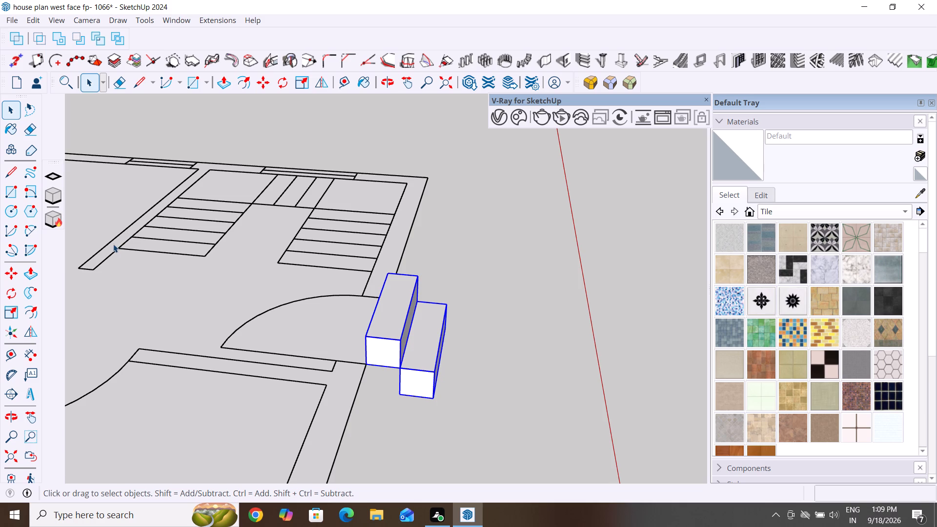
pyautogui.scroll(-3, 153, 207)
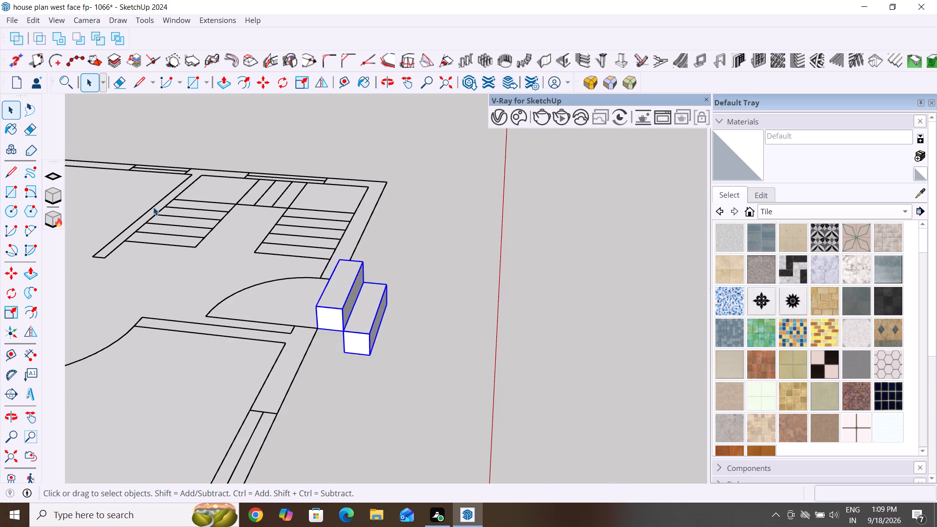
pyautogui.scroll(-6, 153, 207)
pyautogui.moveTo(104, 207); pyautogui.dragTo(212, 281, button='middle')
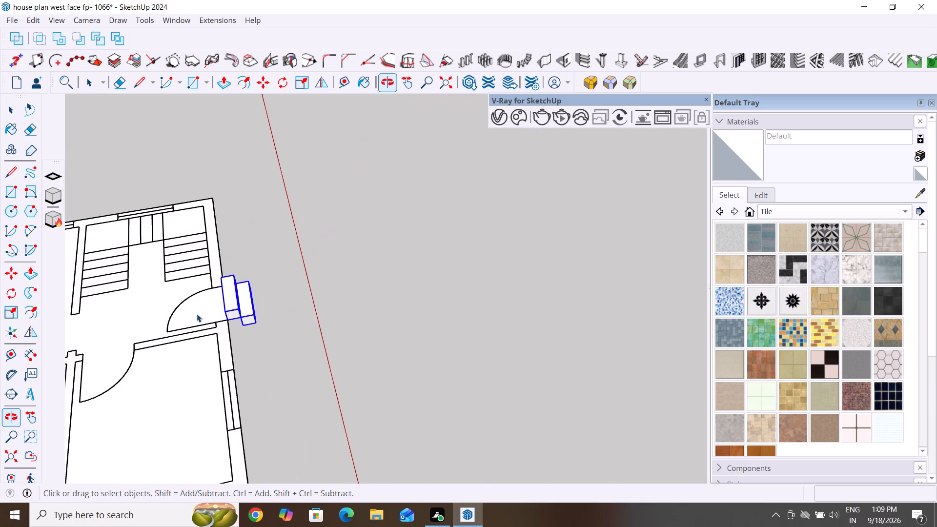
pyautogui.scroll(-5, 397, 102)
pyautogui.moveTo(341, 329); pyautogui.dragTo(317, 341, button='middle')
pyautogui.scroll(4, 317, 319)
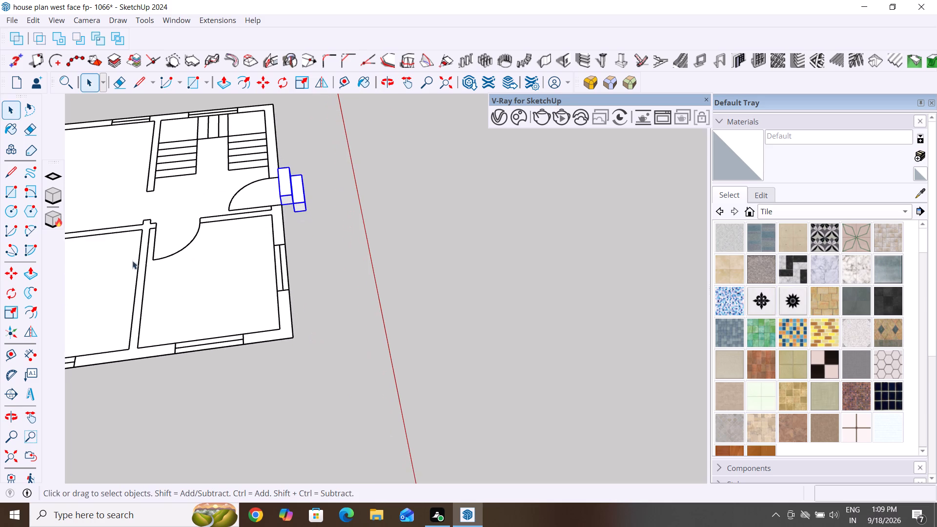
pyautogui.click(11, 356)
pyautogui.scroll(5, 316, 247)
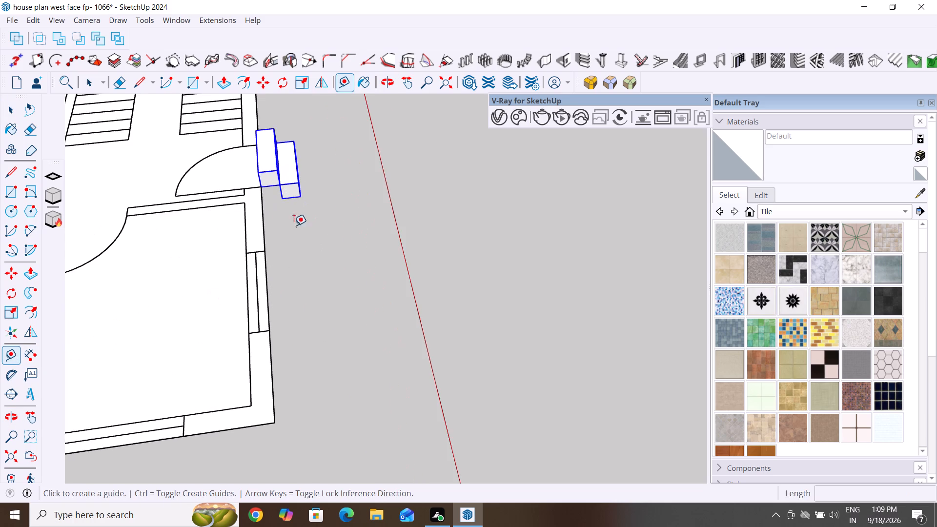
pyautogui.scroll(5, 260, 189)
pyautogui.click(263, 210)
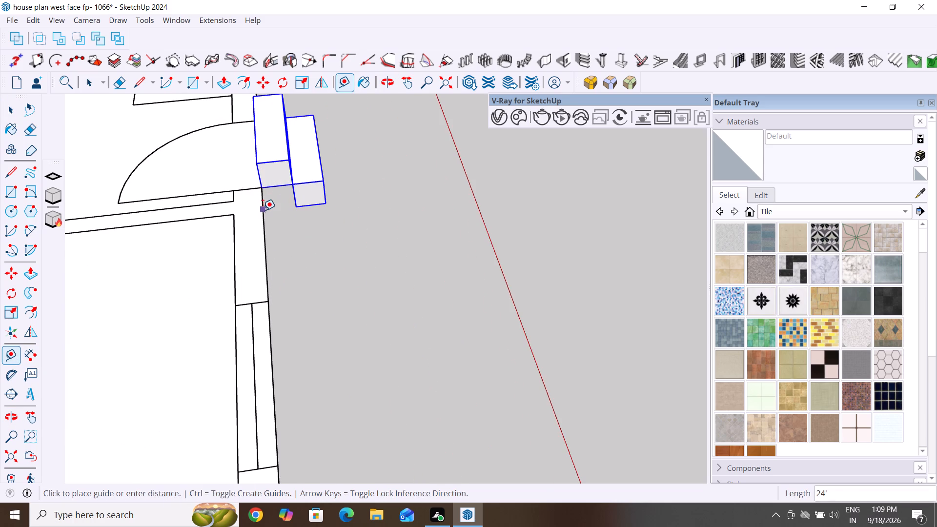
pyautogui.click(324, 182)
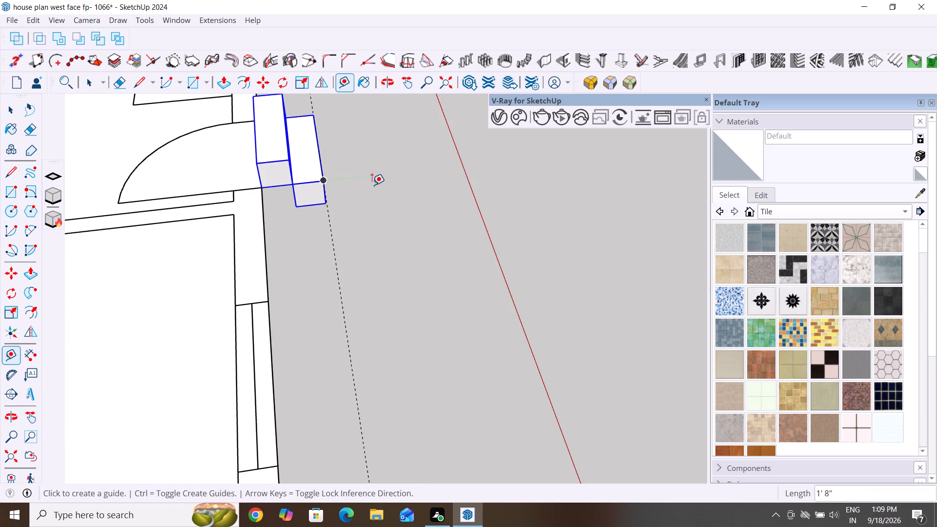
pyautogui.click(15, 113)
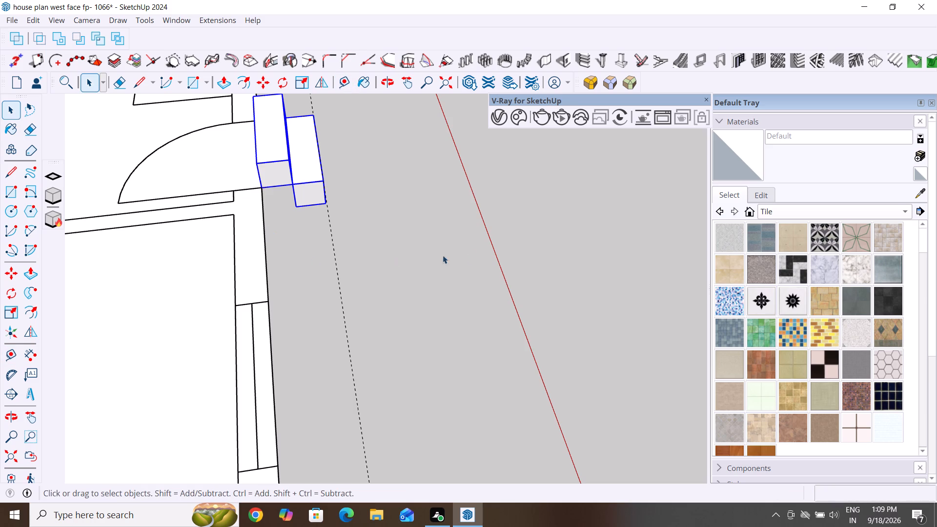
# Move both selected entrance steps up so the lower step's bottom outer corner sits on the guide line at plan level.
pyautogui.moveTo(464, 257); pyautogui.dragTo(280, 129, button='middle')
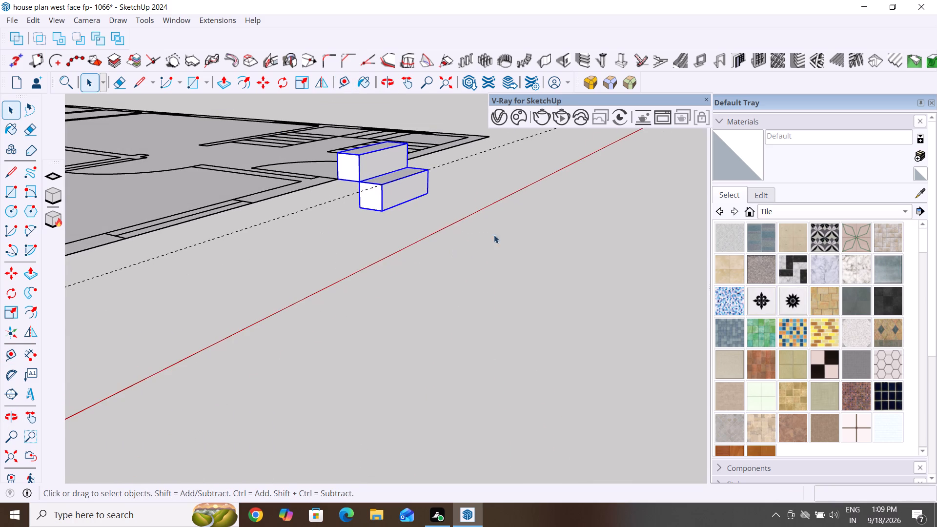
pyautogui.press('m')
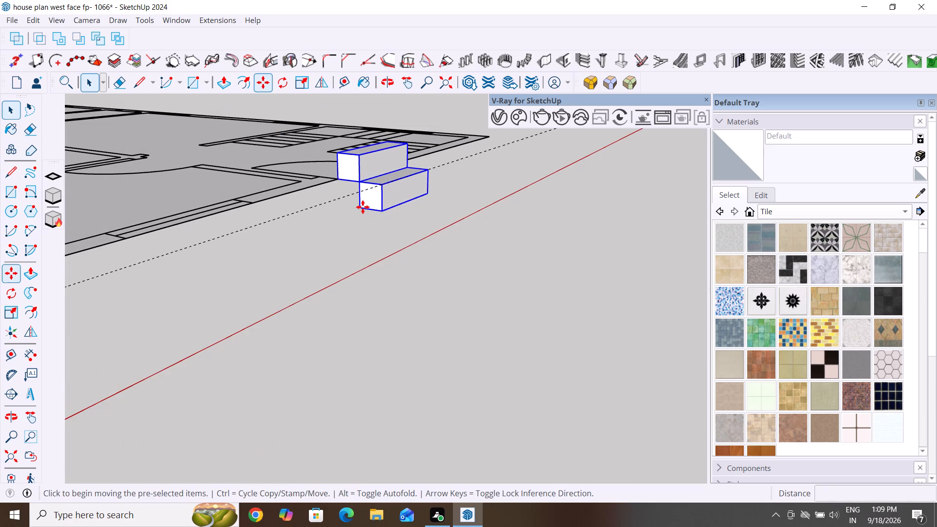
pyautogui.press('Return')
pyautogui.scroll(4, 367, 202)
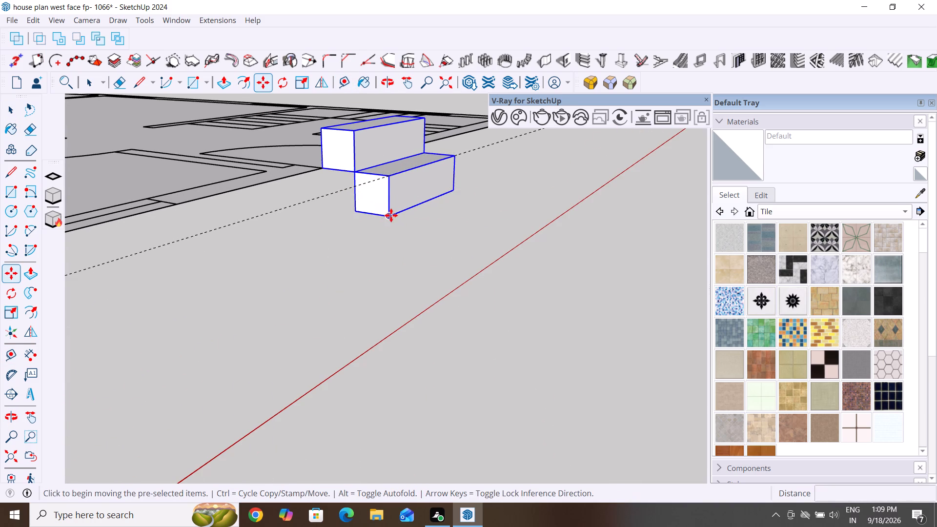
pyautogui.click(391, 215)
pyautogui.click(392, 174)
pyautogui.scroll(-2, 456, 260)
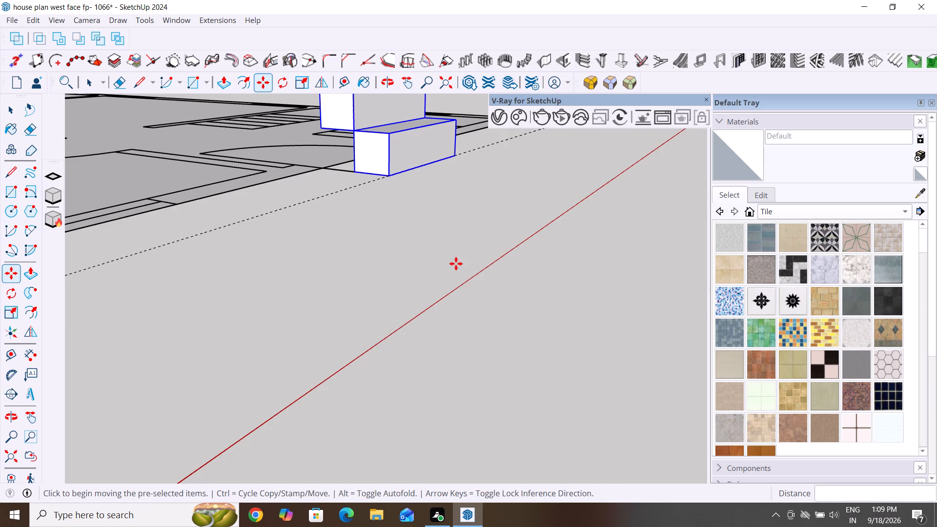
pyautogui.scroll(-8, 456, 263)
pyautogui.moveTo(574, 310); pyautogui.dragTo(405, 317, button='middle')
pyautogui.press('Escape')
pyautogui.press('Escape')
pyautogui.click(4, 112)
# Inside the floor group, Push/Pull the floor face up 1' 8" to the top of the upper entrance step.
pyautogui.doubleClick(260, 196)
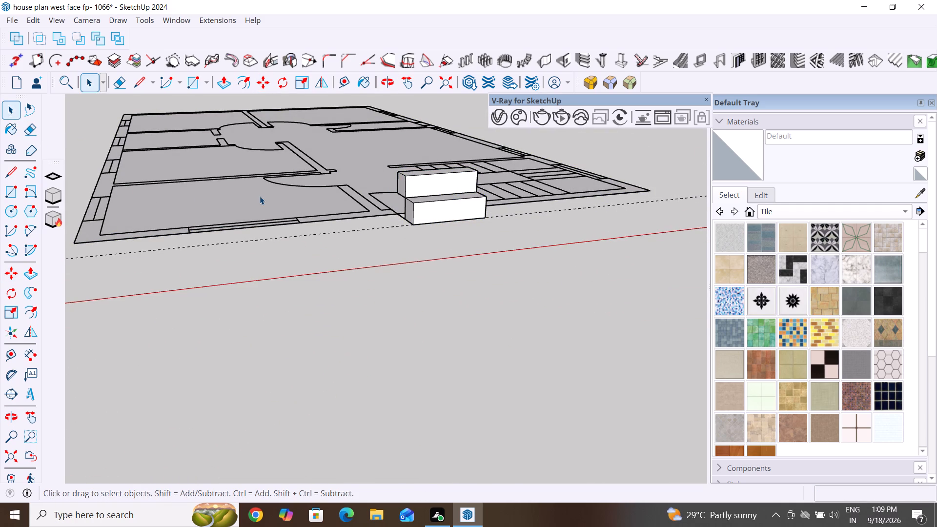
pyautogui.click(260, 196)
pyautogui.moveTo(338, 289); pyautogui.dragTo(325, 342, button='middle')
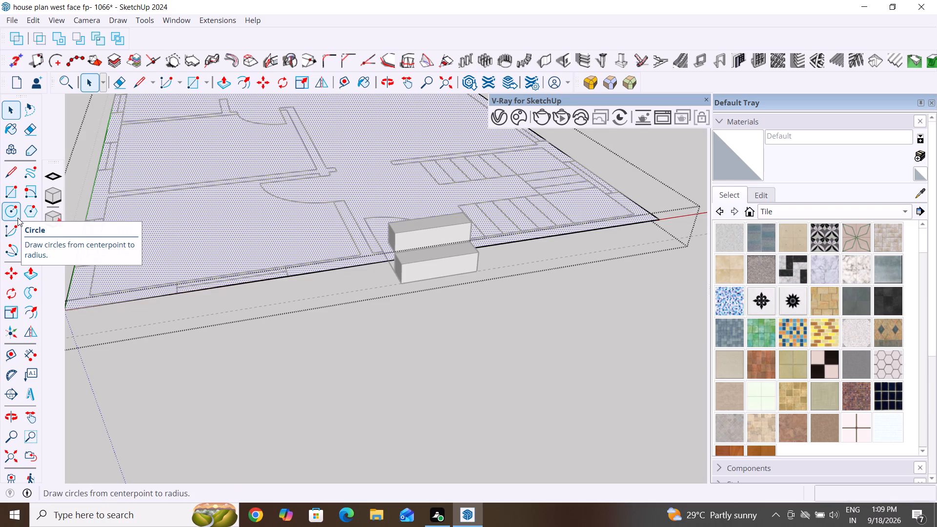
pyautogui.click(32, 273)
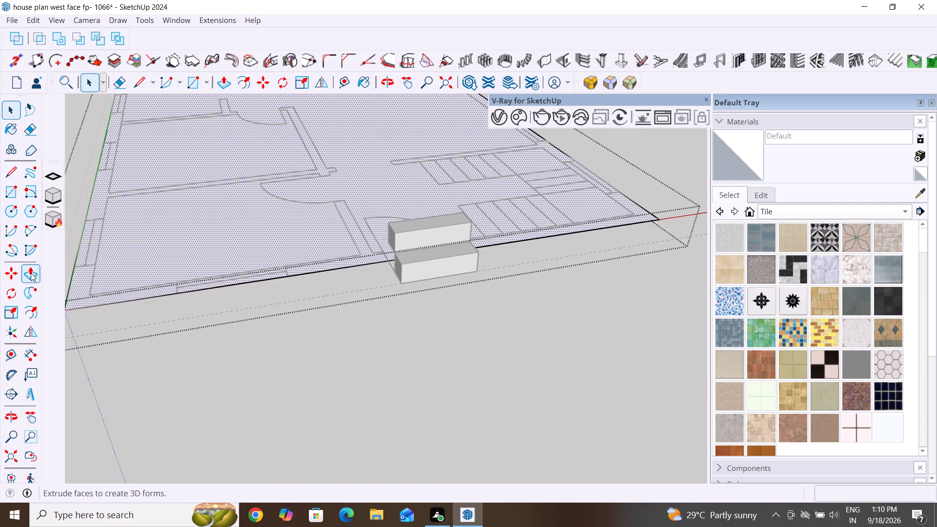
pyautogui.click(348, 237)
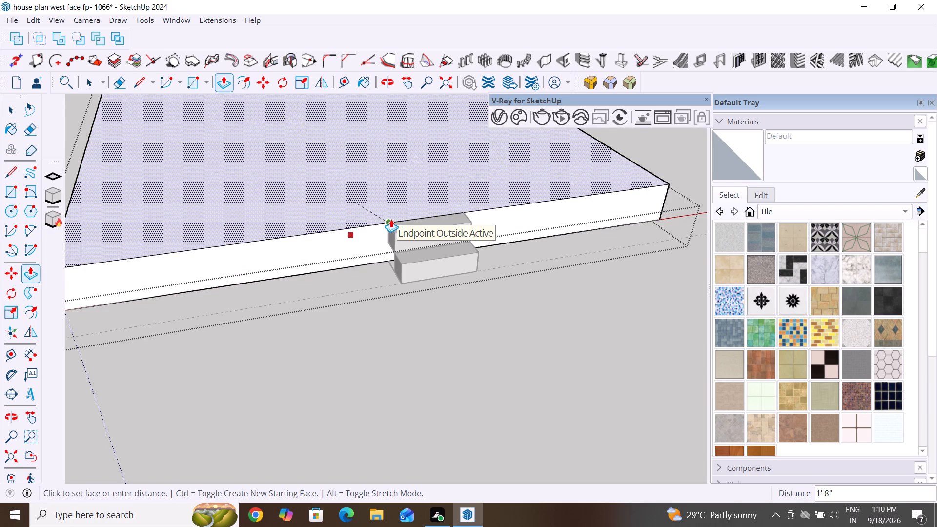
pyautogui.click(391, 219)
pyautogui.moveTo(590, 282); pyautogui.dragTo(281, 160, button='middle')
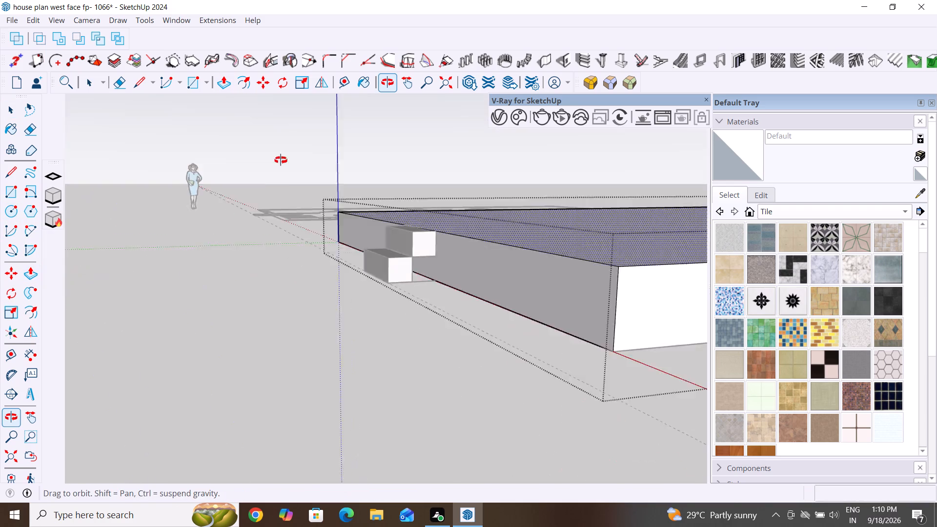
pyautogui.moveTo(281, 160); pyautogui.dragTo(450, 242, button='middle')
pyautogui.click(17, 108)
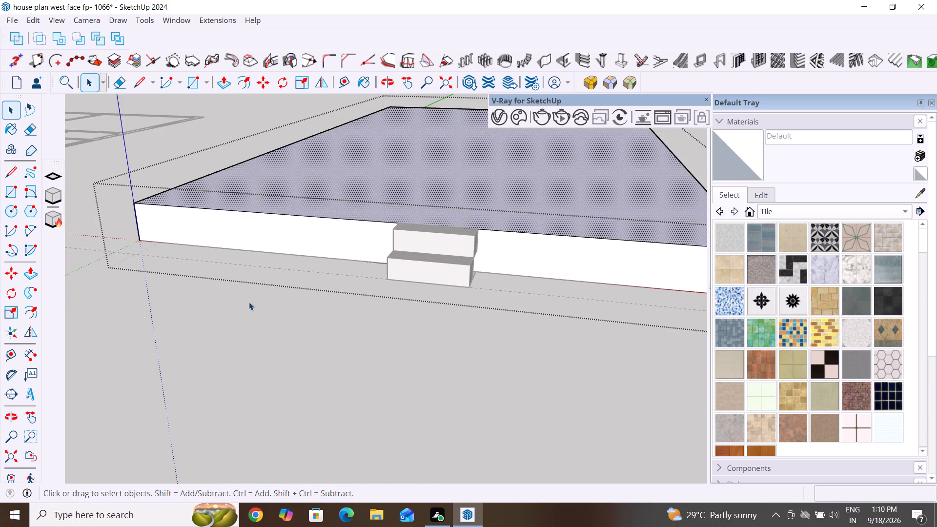
pyautogui.moveTo(250, 306); pyautogui.dragTo(278, 364, button='middle')
pyautogui.press('Escape')
pyautogui.press('Escape')
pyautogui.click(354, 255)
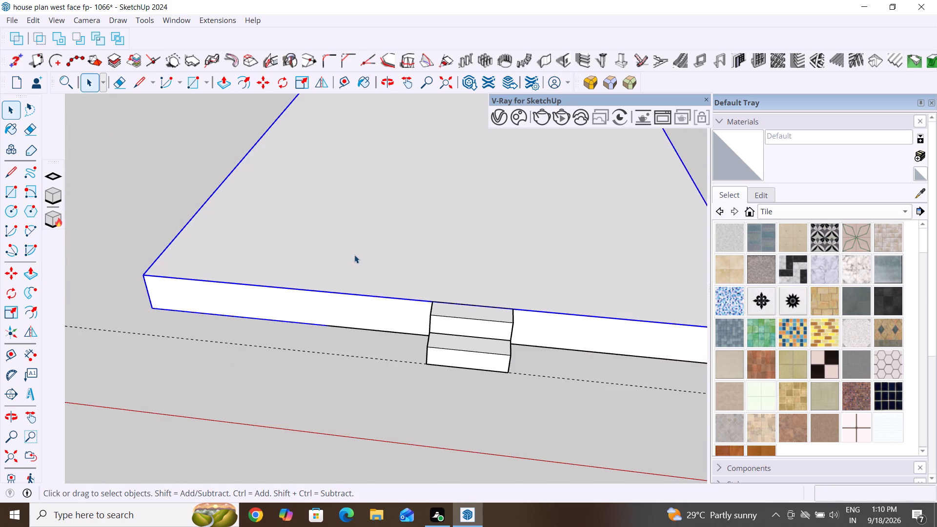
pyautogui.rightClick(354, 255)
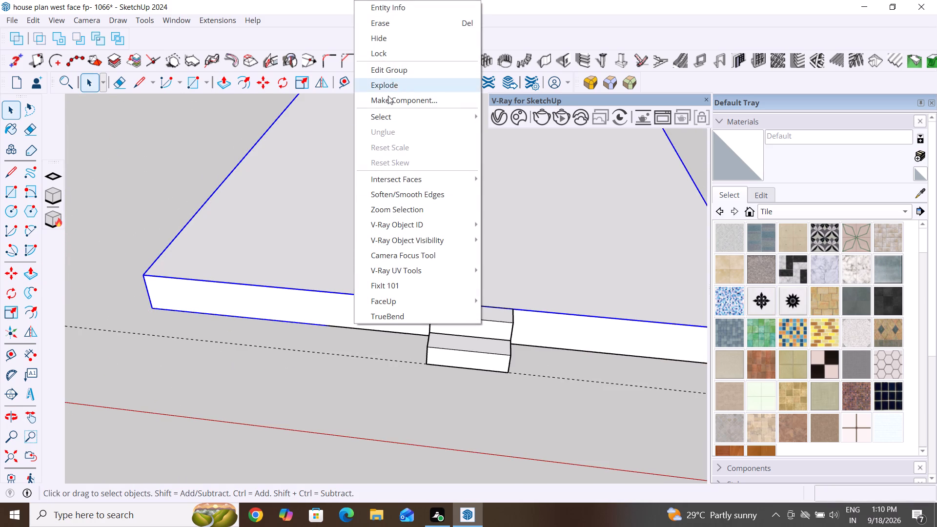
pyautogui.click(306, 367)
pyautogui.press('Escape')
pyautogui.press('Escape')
# Measure the raised floor slab's height at its front corner using a temporary dimension.
pyautogui.moveTo(289, 385); pyautogui.dragTo(522, 319, button='middle')
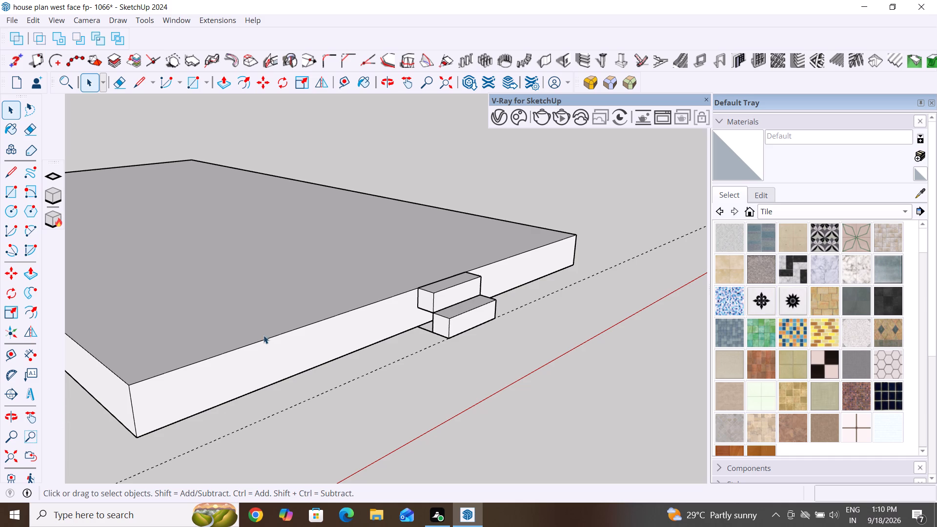
pyautogui.scroll(-5, 216, 394)
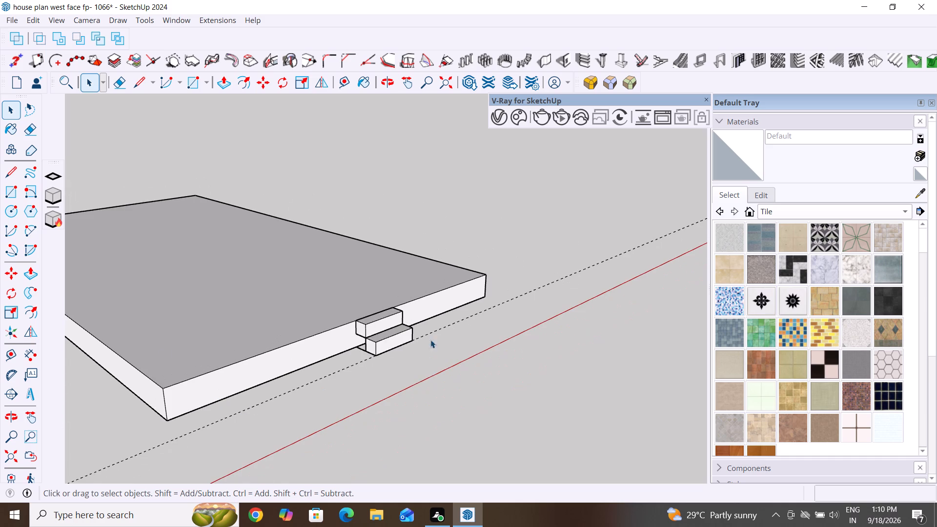
pyautogui.moveTo(413, 355); pyautogui.dragTo(421, 314, button='middle')
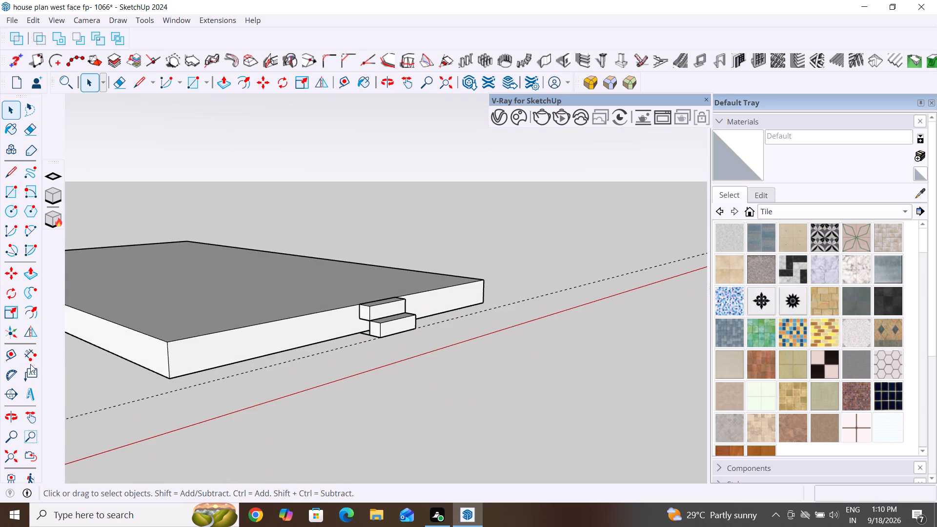
pyautogui.click(38, 350)
pyautogui.scroll(3, 499, 327)
pyautogui.scroll(1, 412, 324)
pyautogui.moveTo(428, 331); pyautogui.dragTo(442, 335, button='middle')
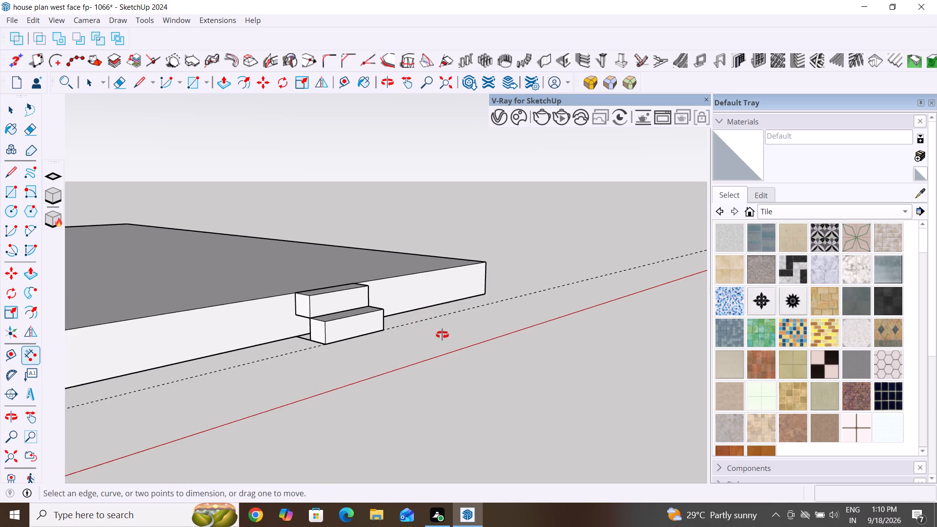
pyautogui.moveTo(442, 335); pyautogui.dragTo(469, 327, button='middle')
pyautogui.scroll(8, 488, 302)
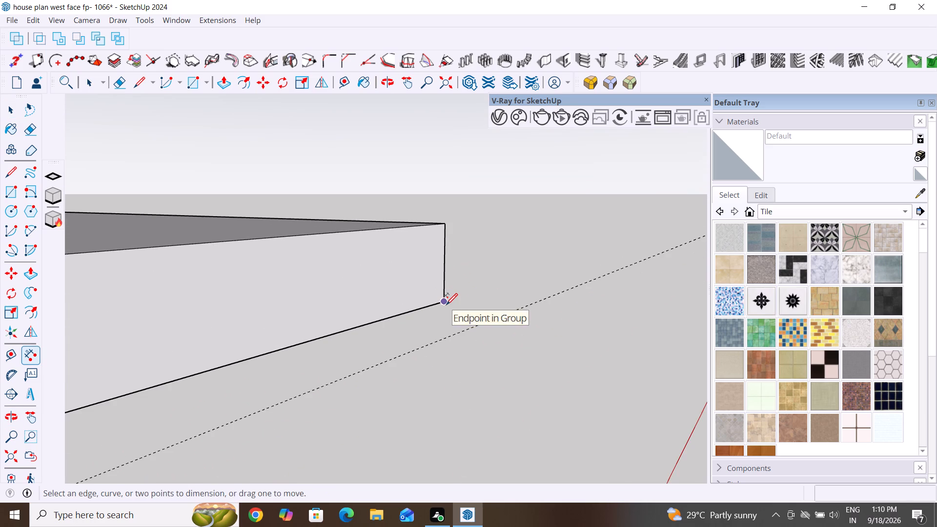
pyautogui.click(446, 304)
pyautogui.click(447, 223)
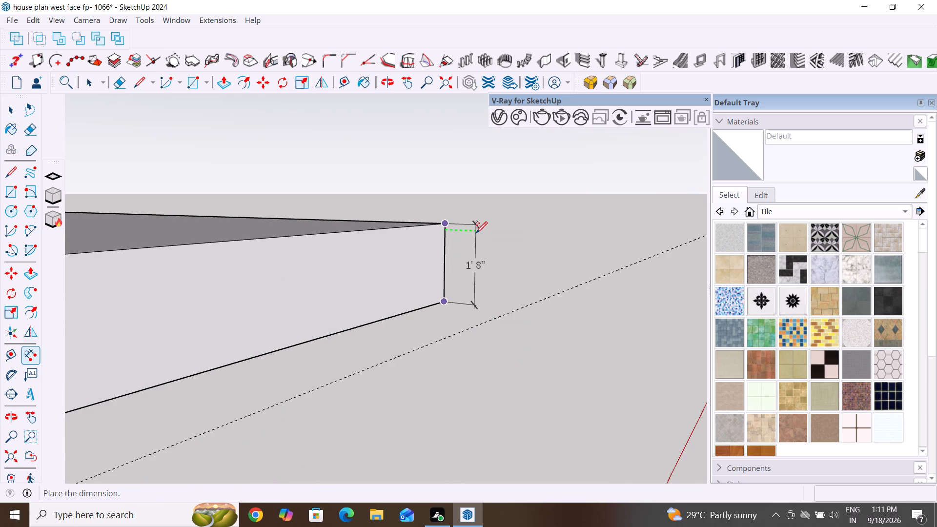
pyautogui.moveTo(484, 239); pyautogui.dragTo(330, 276, button='middle')
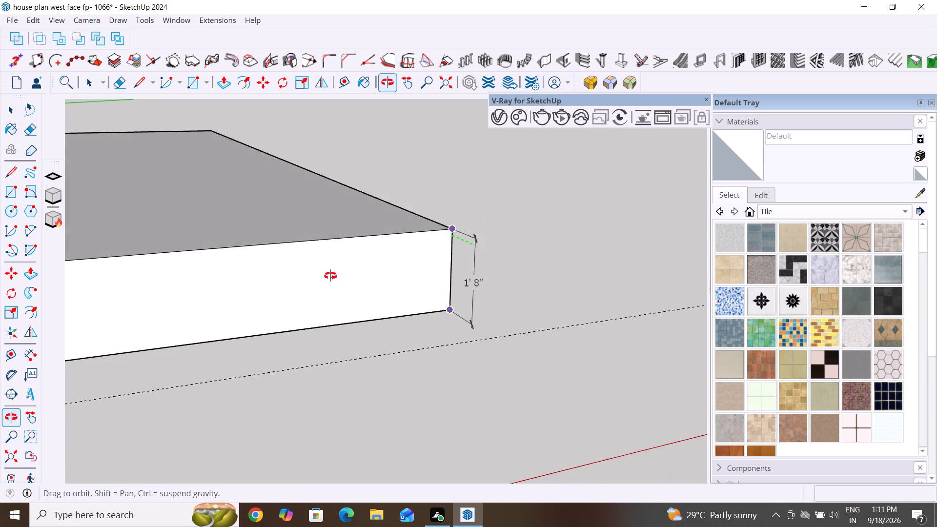
pyautogui.moveTo(330, 276); pyautogui.dragTo(131, 283, button='middle')
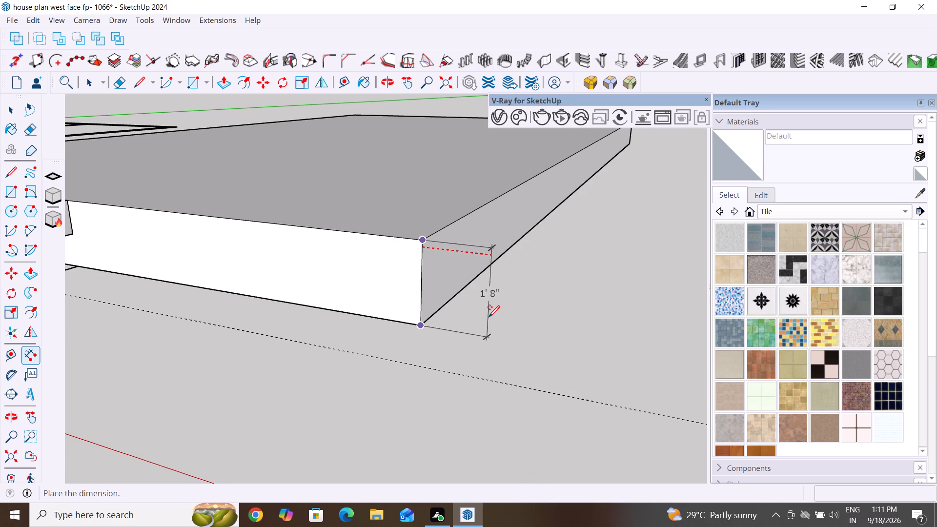
pyautogui.press('Escape')
pyautogui.press('Escape')
pyautogui.scroll(-5, 292, 431)
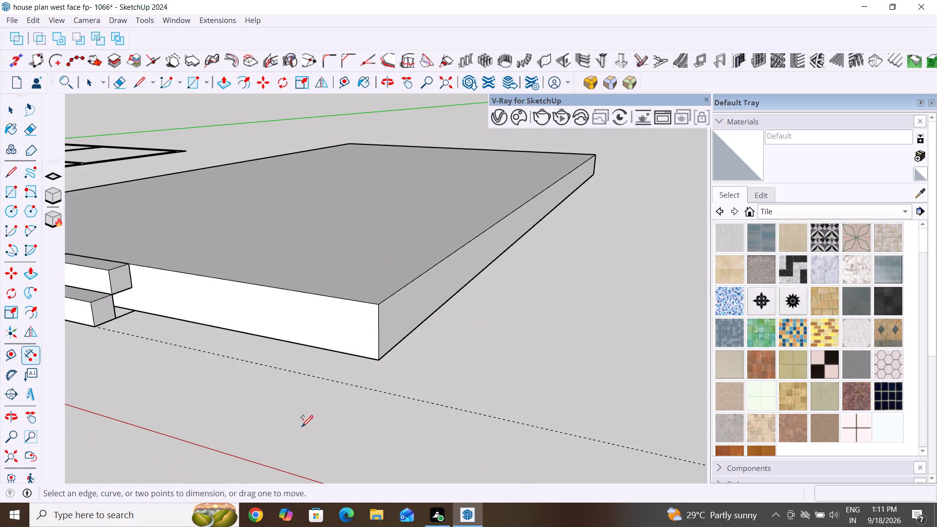
pyautogui.press('Escape')
# Examine the underside of the floor slab and the plan linework in relation to the entrance steps.
pyautogui.moveTo(269, 414); pyautogui.dragTo(417, 257, button='middle')
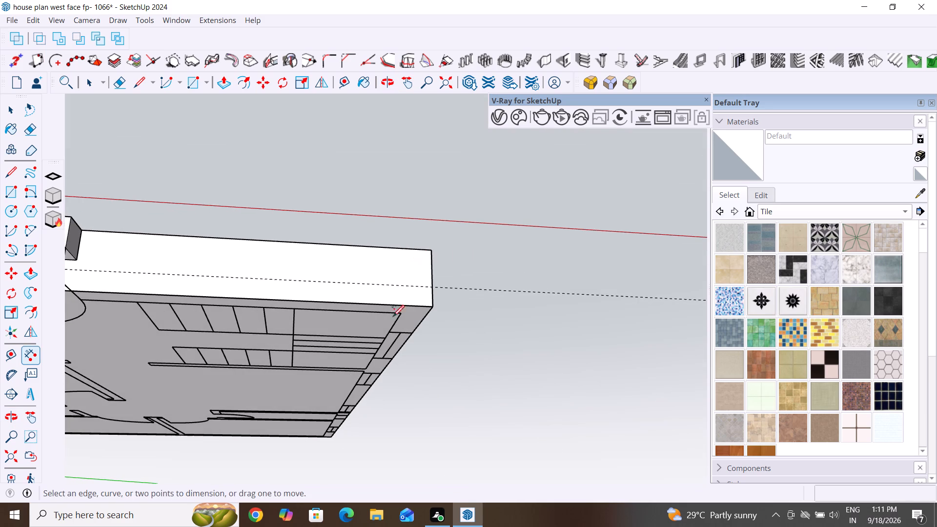
pyautogui.moveTo(348, 419); pyautogui.dragTo(392, 326, button='middle')
pyautogui.moveTo(394, 332); pyautogui.dragTo(352, 467, button='middle')
pyautogui.press('Escape')
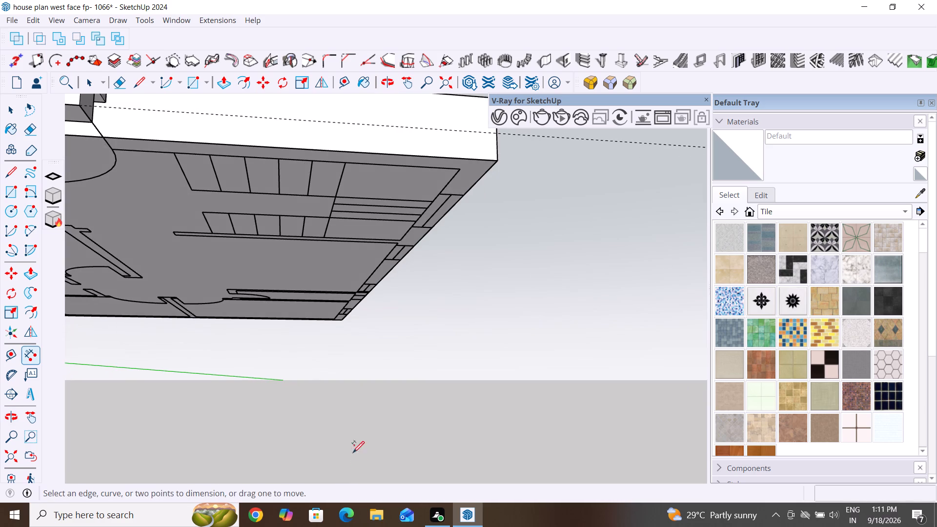
pyautogui.press('Escape')
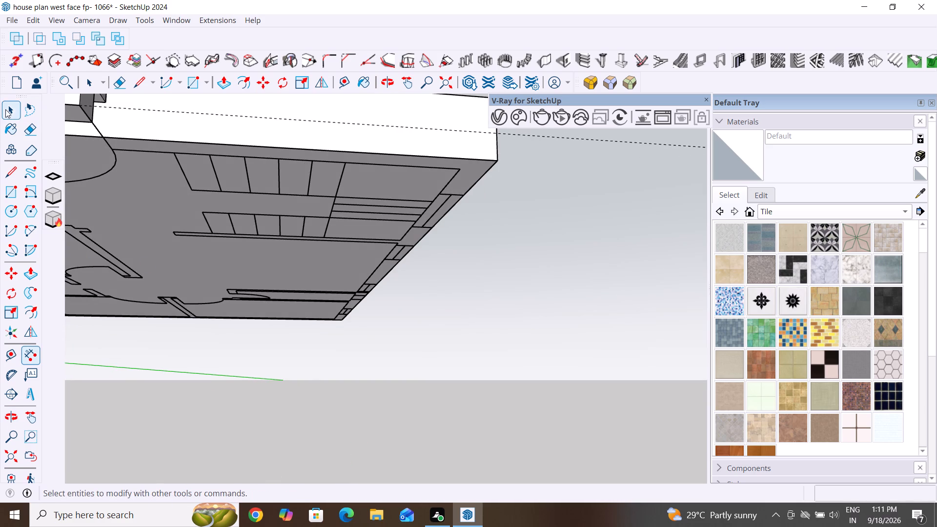
pyautogui.click(7, 108)
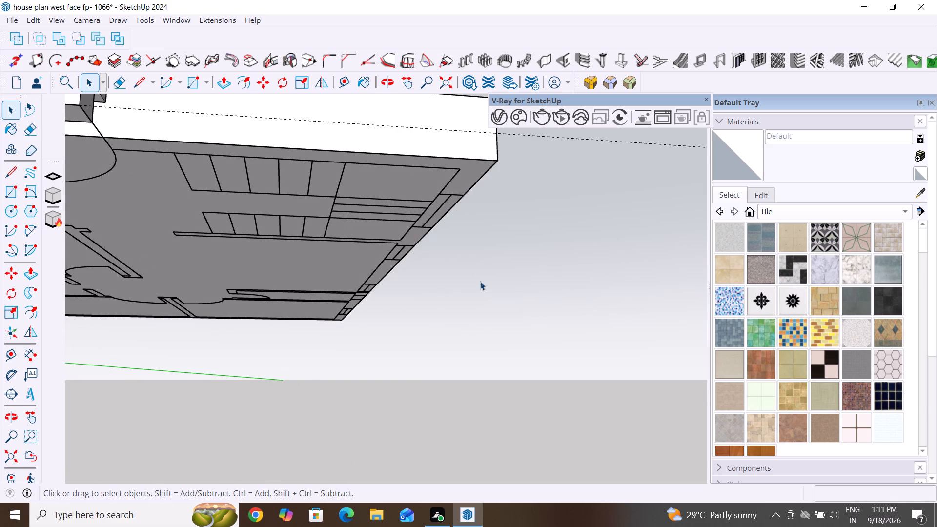
pyautogui.scroll(-9, 490, 295)
pyautogui.moveTo(492, 330); pyautogui.dragTo(469, 526, button='middle')
pyautogui.moveTo(452, 413); pyautogui.dragTo(436, 338, button='middle')
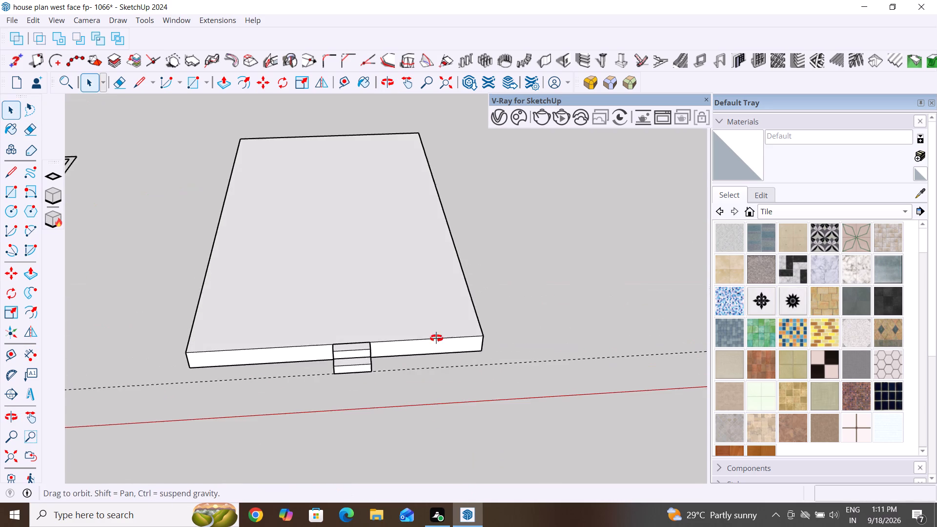
pyautogui.moveTo(436, 338); pyautogui.dragTo(389, 166, button='middle')
pyautogui.scroll(3, 382, 257)
pyautogui.moveTo(391, 255); pyautogui.dragTo(416, 141, button='middle')
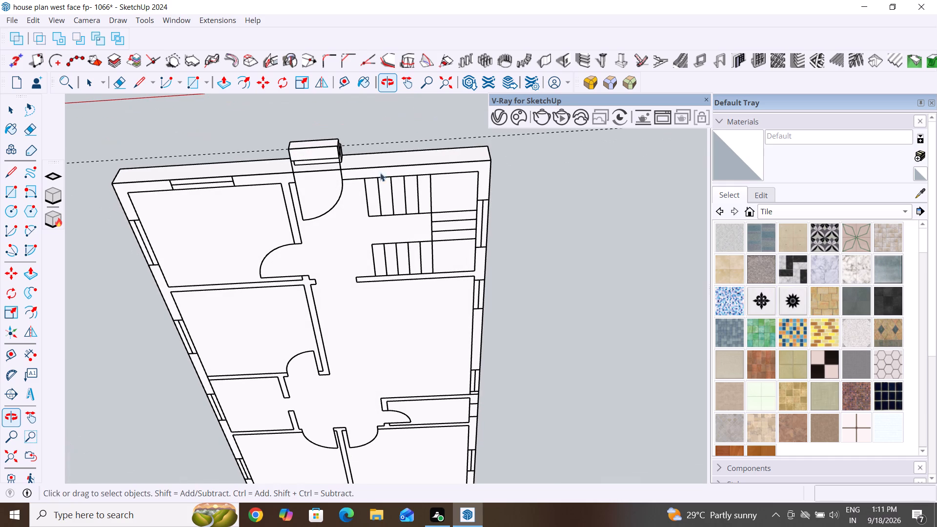
# Examine the raised floor slab, its underside and the plan linework beneath it relative to the entrance steps.
pyautogui.click(477, 161)
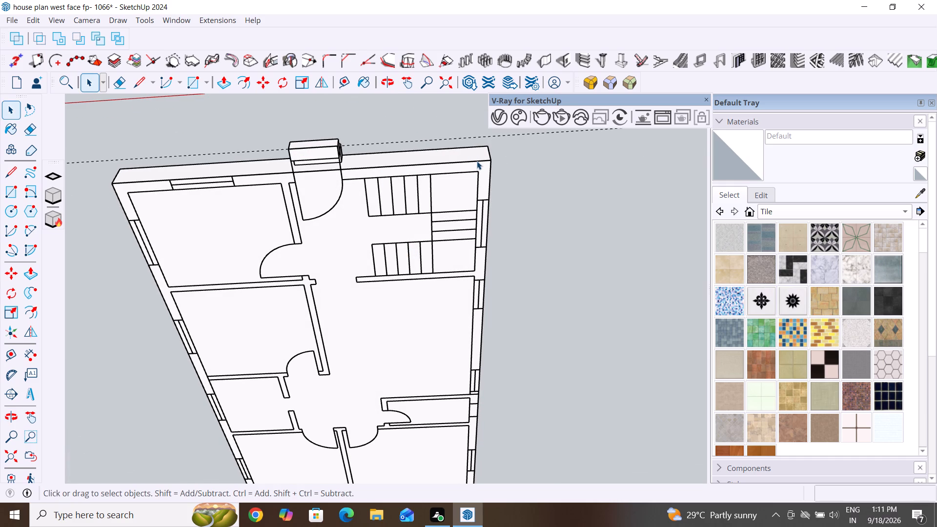
pyautogui.press('Escape')
pyautogui.press('Escape')
pyautogui.click(477, 210)
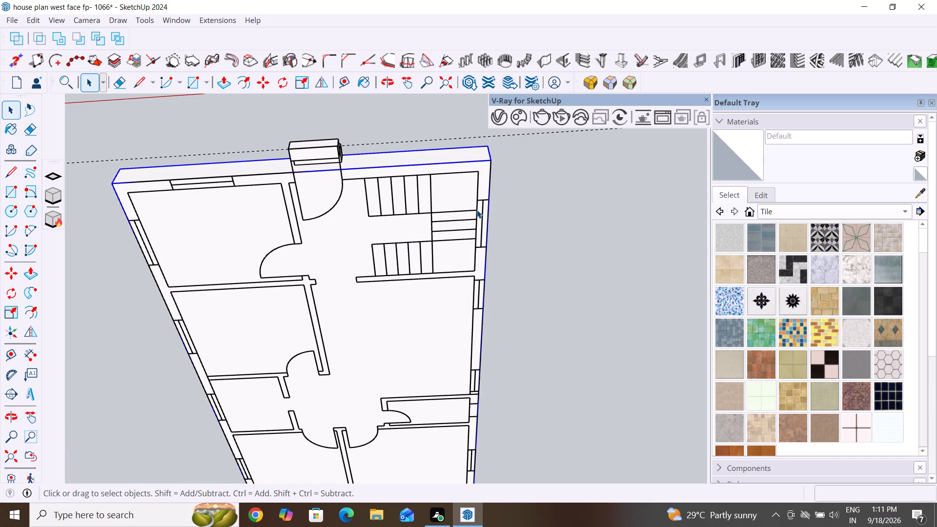
pyautogui.press('Escape')
pyautogui.press('Escape')
pyautogui.click(431, 229)
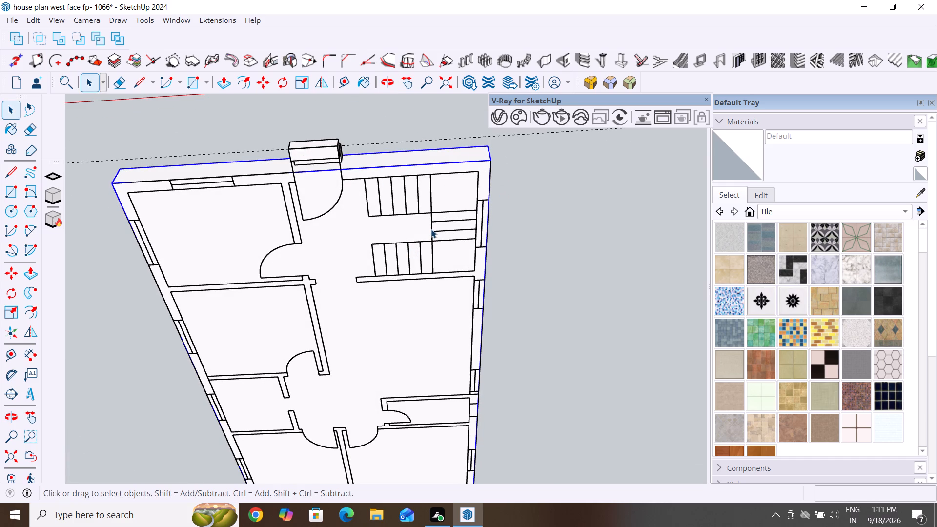
pyautogui.click(565, 257)
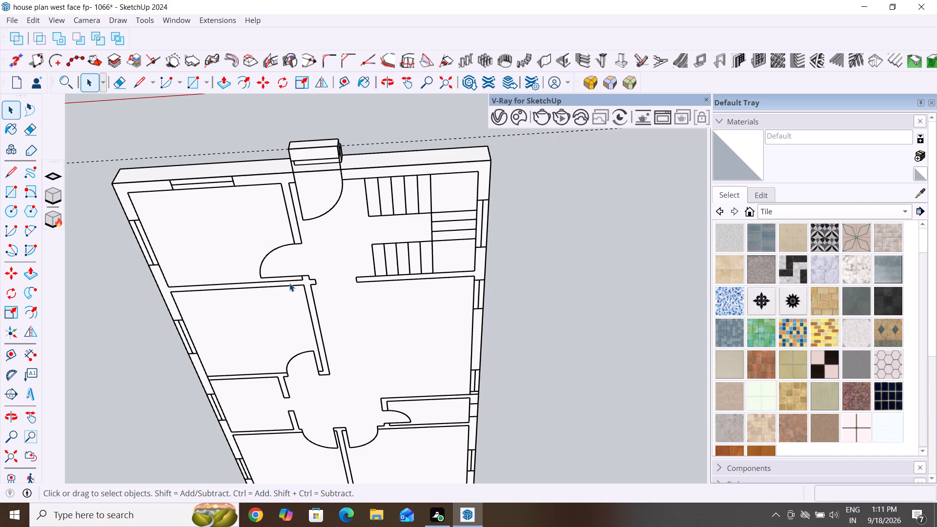
pyautogui.click(293, 281)
pyautogui.click(293, 281)
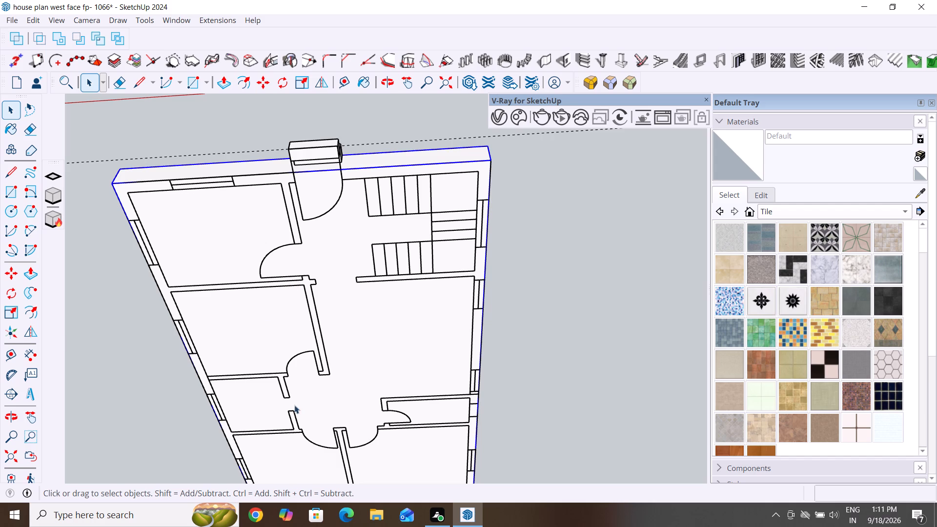
pyautogui.moveTo(300, 409); pyautogui.dragTo(558, 486, button='middle')
pyautogui.moveTo(392, 331); pyautogui.dragTo(472, 475, button='middle')
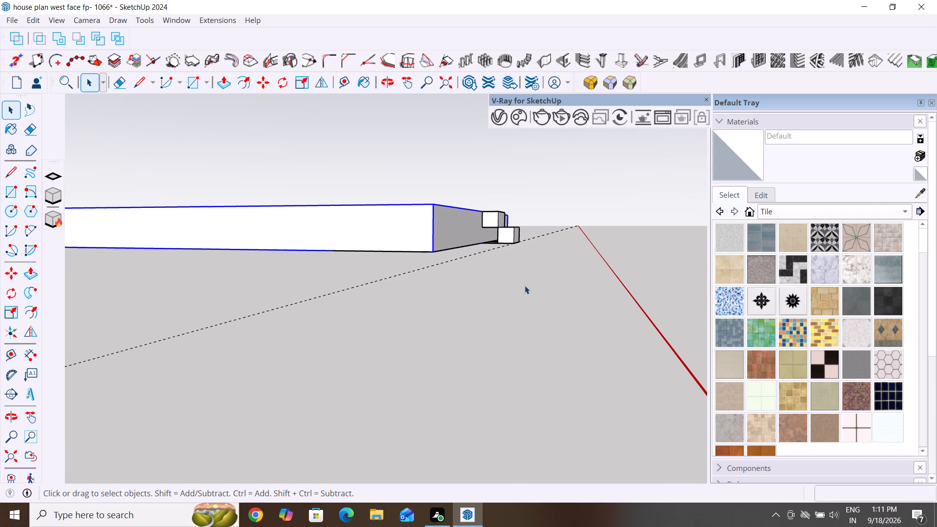
pyautogui.moveTo(534, 281); pyautogui.dragTo(458, 112, button='middle')
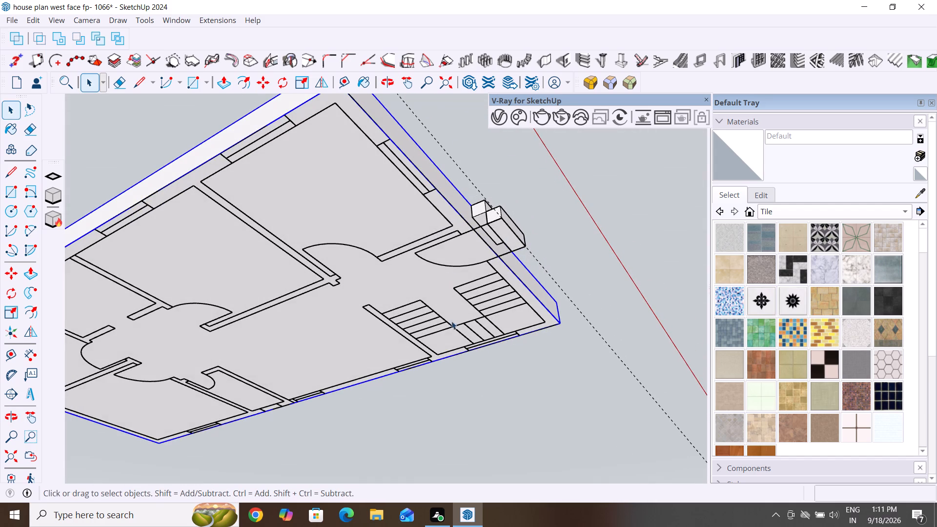
pyautogui.moveTo(461, 329); pyautogui.dragTo(317, 526, button='middle')
pyautogui.moveTo(434, 399); pyautogui.dragTo(306, 526, button='middle')
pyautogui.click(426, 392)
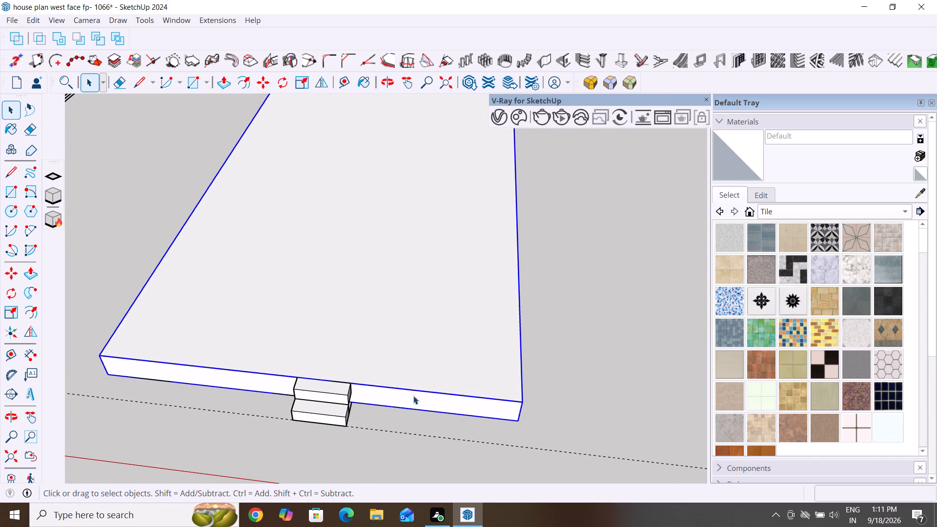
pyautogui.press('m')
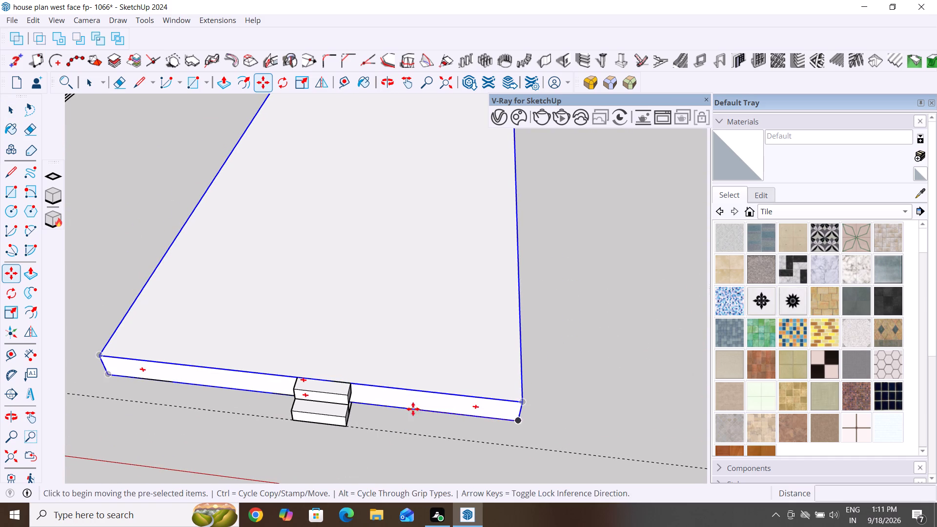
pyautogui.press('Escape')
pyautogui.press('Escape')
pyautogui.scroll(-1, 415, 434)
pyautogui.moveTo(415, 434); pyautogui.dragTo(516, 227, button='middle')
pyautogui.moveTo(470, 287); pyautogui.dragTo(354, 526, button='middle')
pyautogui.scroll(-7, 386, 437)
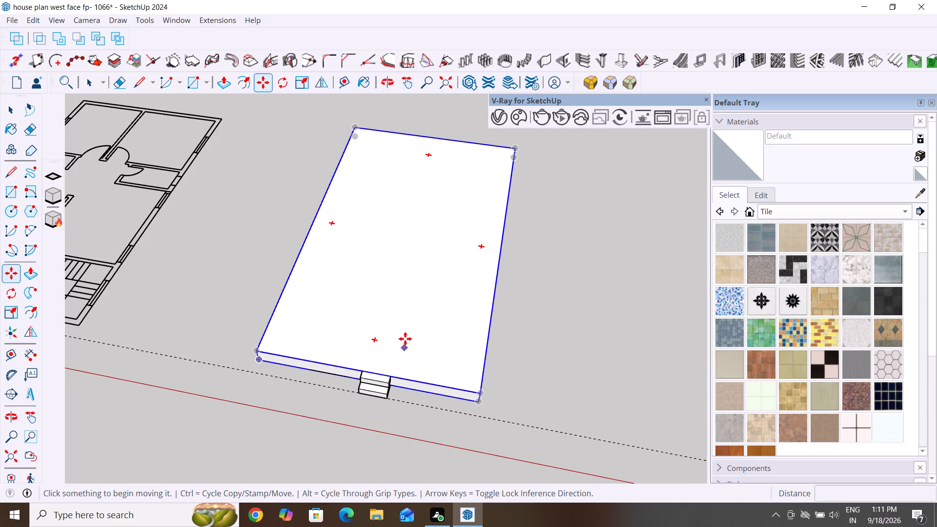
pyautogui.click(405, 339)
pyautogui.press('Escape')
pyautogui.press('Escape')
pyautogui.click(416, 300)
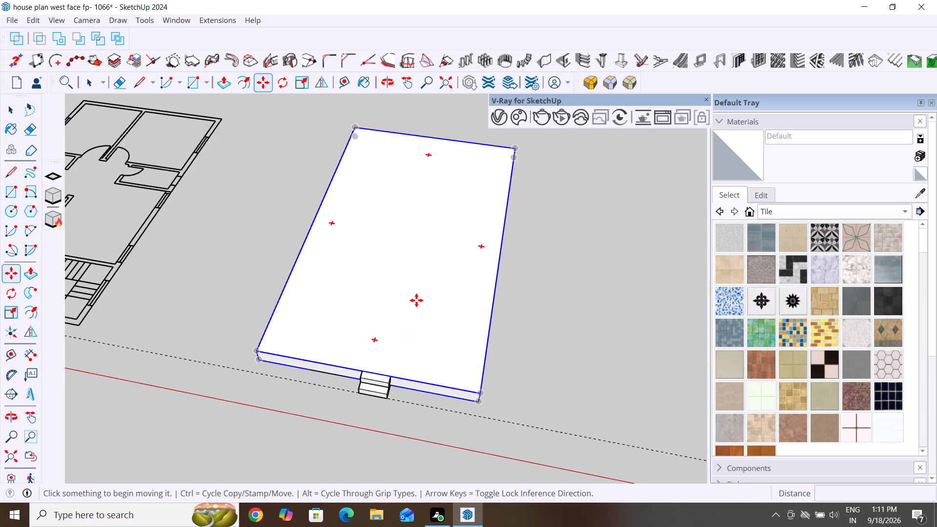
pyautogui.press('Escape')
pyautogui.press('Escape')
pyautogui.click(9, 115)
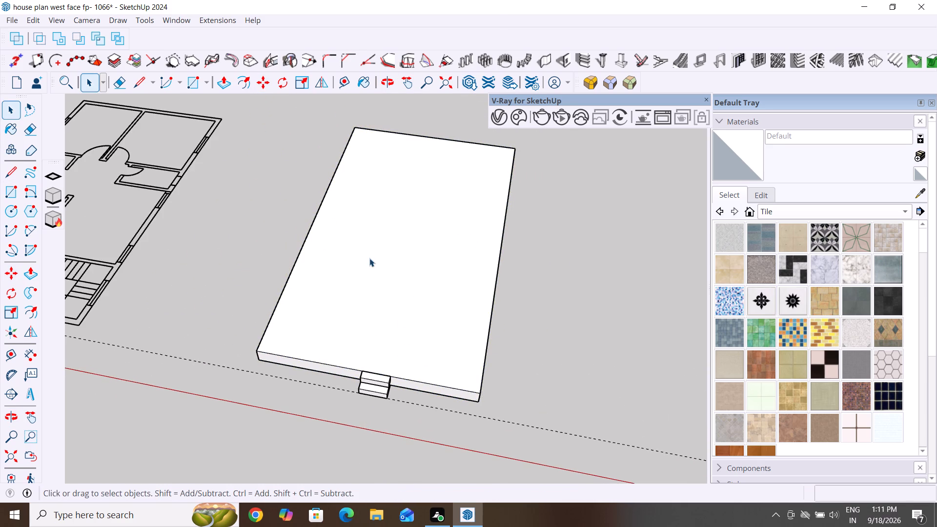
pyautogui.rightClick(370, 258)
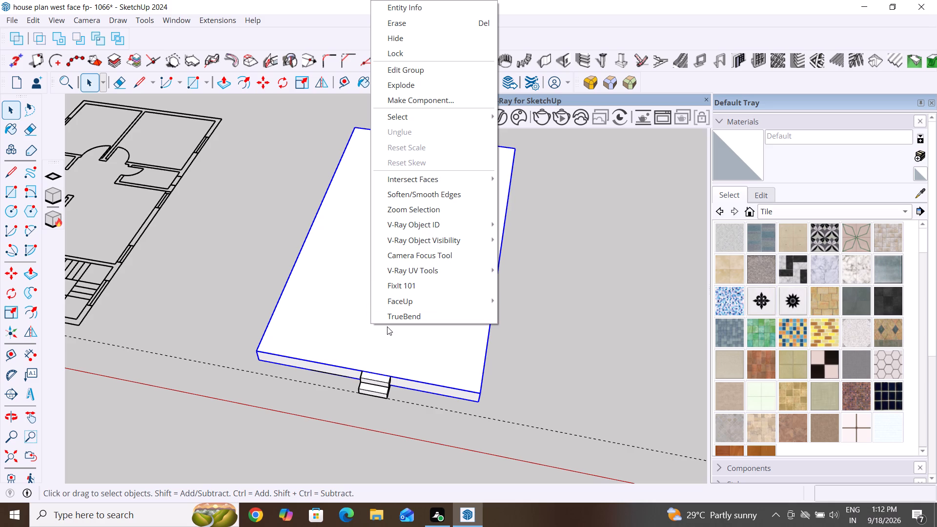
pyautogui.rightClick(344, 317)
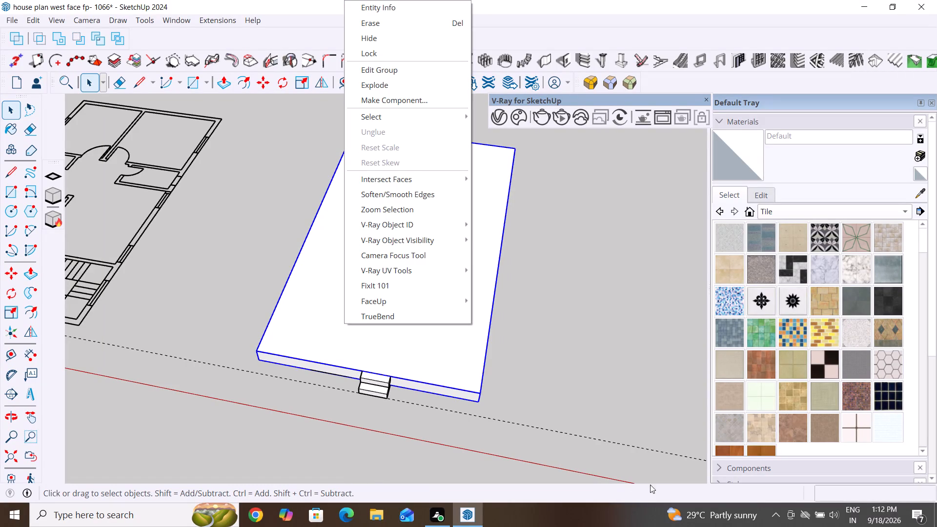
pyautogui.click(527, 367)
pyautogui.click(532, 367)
# Delete the dashed guide line running along the front of the floor slab at the entrance steps.
pyautogui.moveTo(478, 406); pyautogui.dragTo(463, 141, button='middle')
pyautogui.moveTo(374, 378); pyautogui.dragTo(406, 224, button='middle')
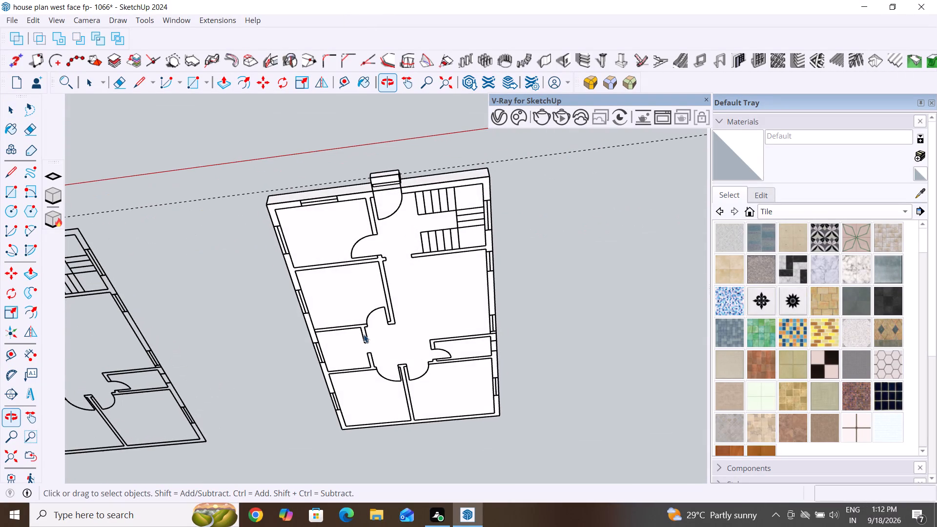
pyautogui.moveTo(385, 282); pyautogui.dragTo(244, 526, button='middle')
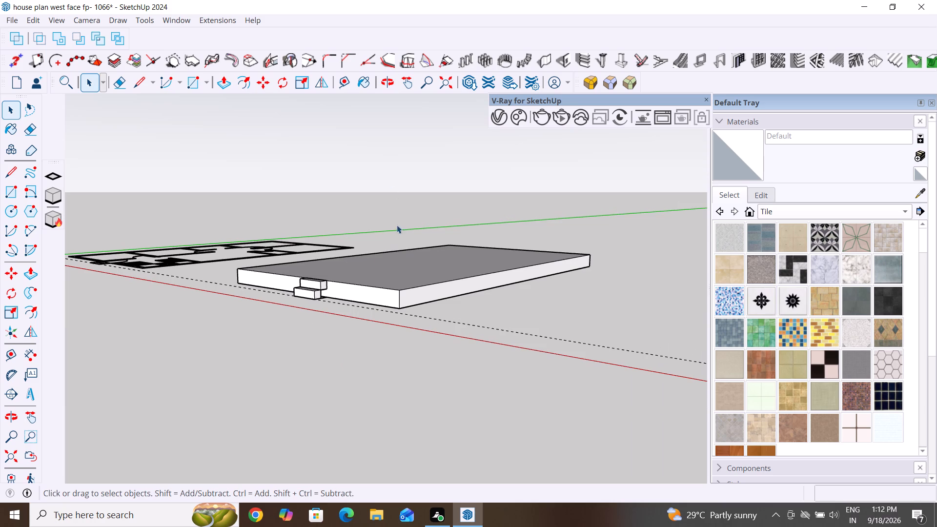
pyautogui.moveTo(296, 369); pyautogui.dragTo(306, 475, button='middle')
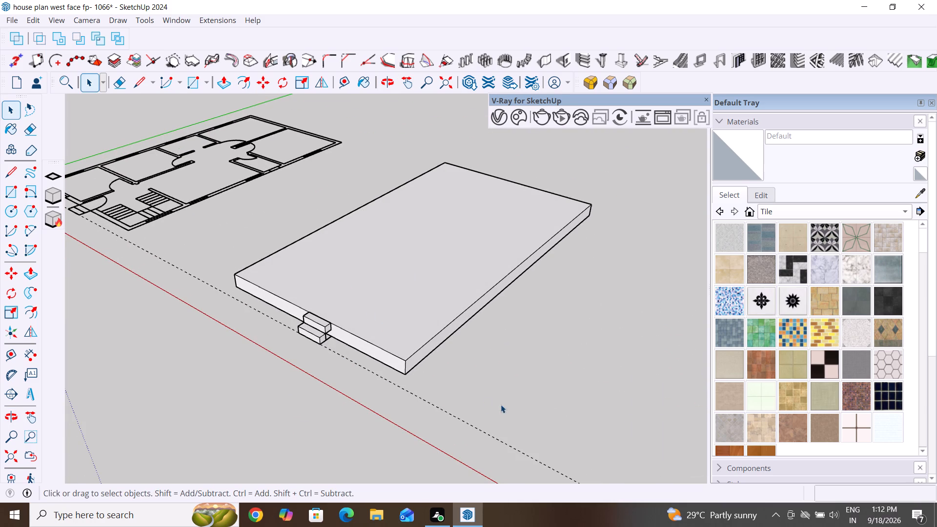
pyautogui.moveTo(501, 406); pyautogui.dragTo(473, 440)
pyautogui.press('Delete')
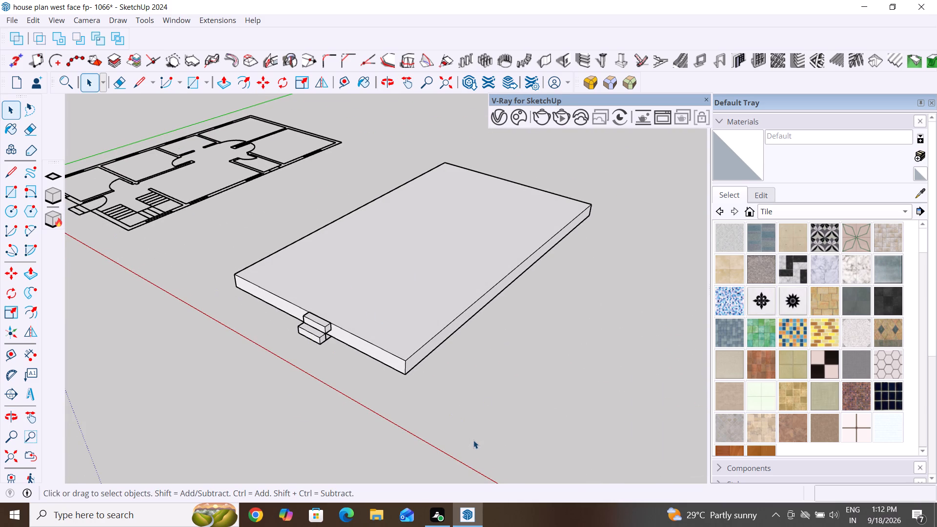
# Examine from below how the plan linework, the floor slab's underside and the entrance steps line up.
pyautogui.moveTo(439, 396); pyautogui.dragTo(547, 151, button='middle')
pyautogui.scroll(3, 503, 235)
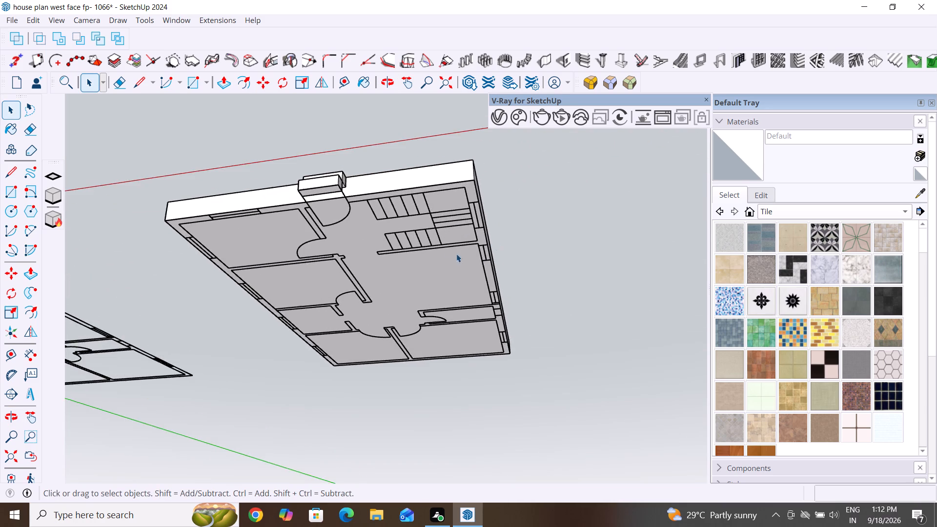
pyautogui.scroll(3, 446, 243)
pyautogui.moveTo(420, 362); pyautogui.dragTo(421, 390, button='middle')
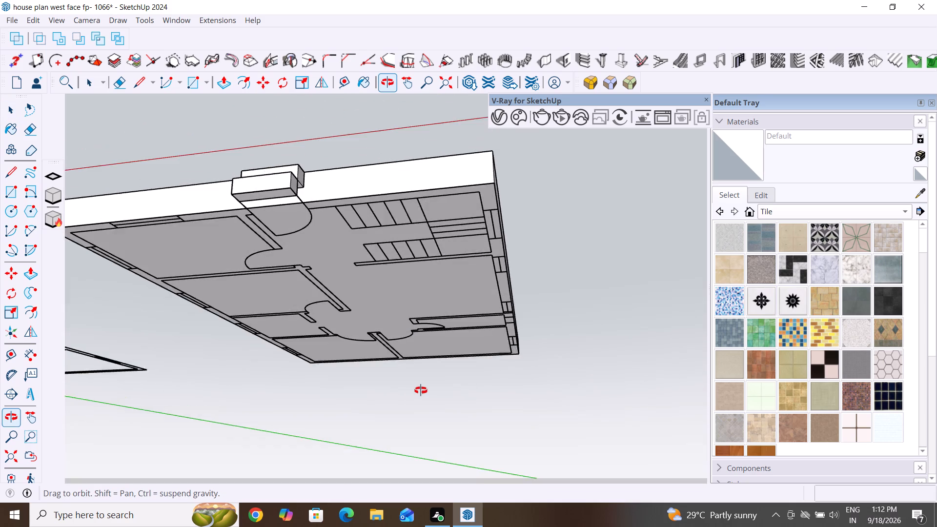
pyautogui.moveTo(421, 390); pyautogui.dragTo(519, 515, button='middle')
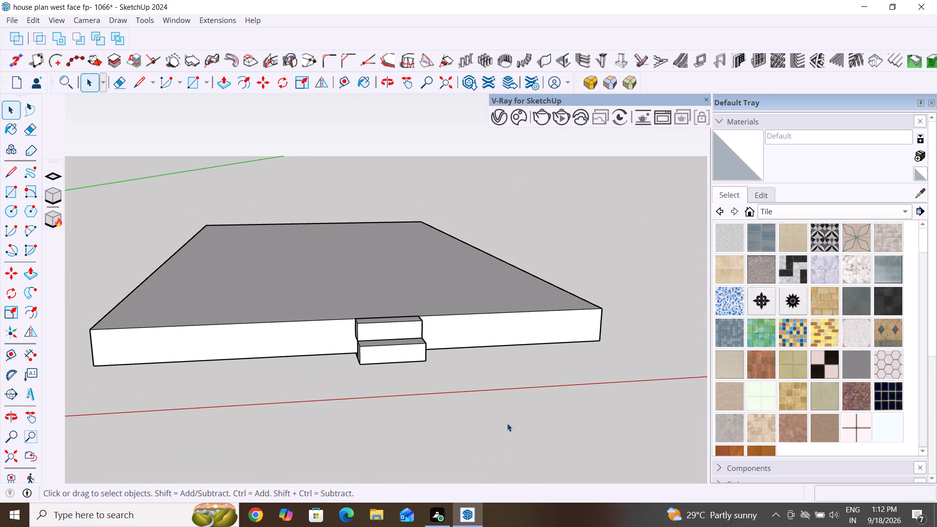
pyautogui.moveTo(420, 409); pyautogui.dragTo(449, 261, button='middle')
pyautogui.scroll(1, 428, 351)
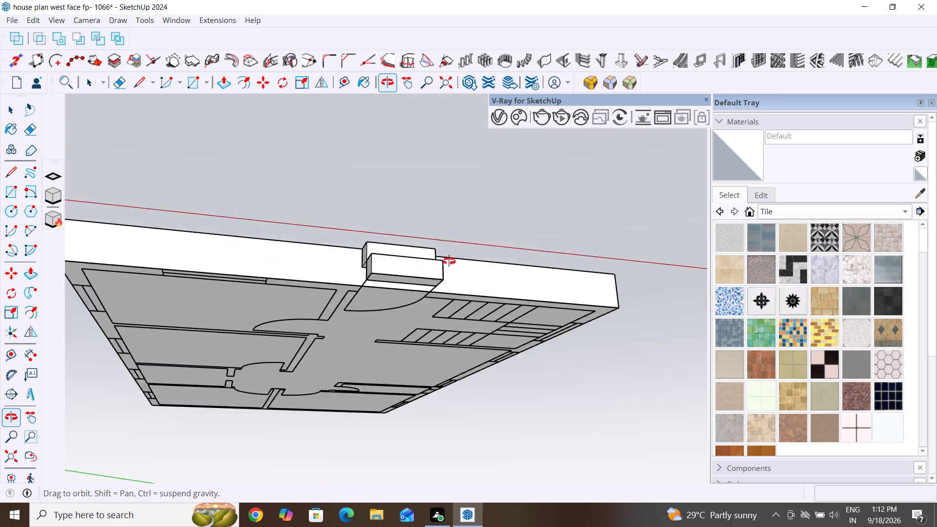
pyautogui.moveTo(449, 261); pyautogui.dragTo(494, 178, button='middle')
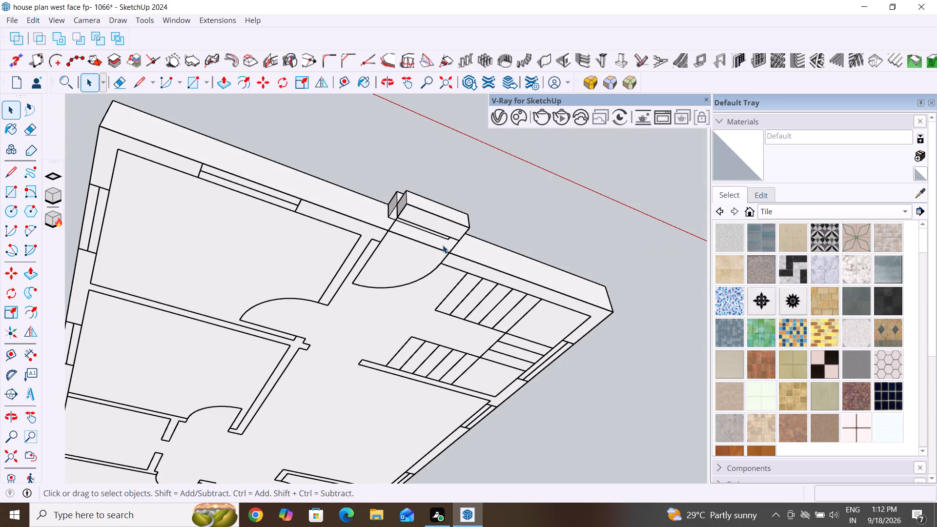
pyautogui.moveTo(443, 245); pyautogui.dragTo(502, 276, button='middle')
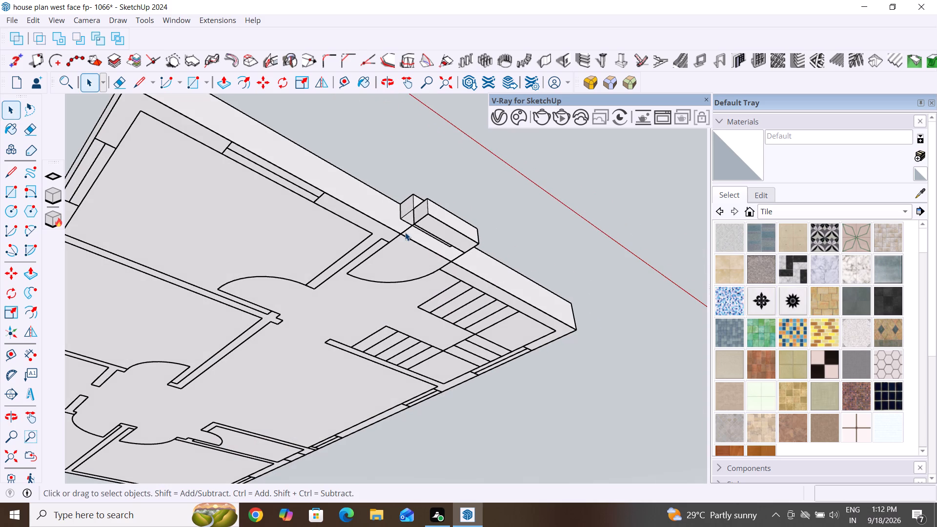
pyautogui.click(406, 226)
pyautogui.moveTo(397, 248); pyautogui.dragTo(436, 337, button='middle')
pyautogui.scroll(6, 452, 243)
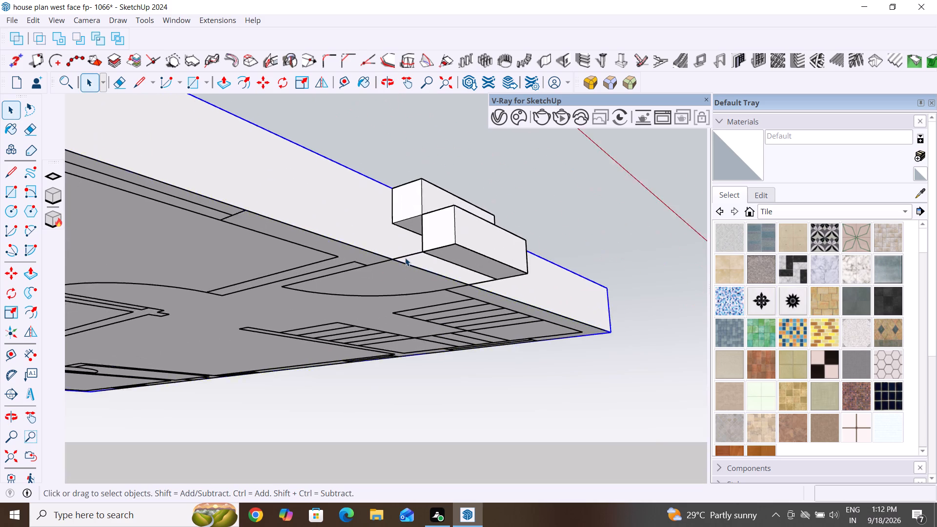
pyautogui.scroll(1, 405, 258)
pyautogui.moveTo(418, 258); pyautogui.dragTo(535, 237, button='middle')
pyautogui.click(472, 252)
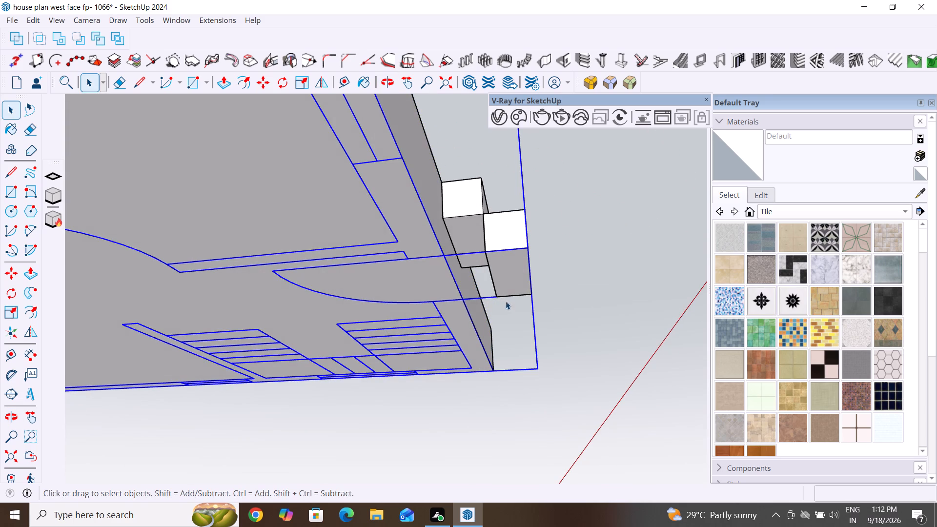
pyautogui.scroll(-5, 488, 381)
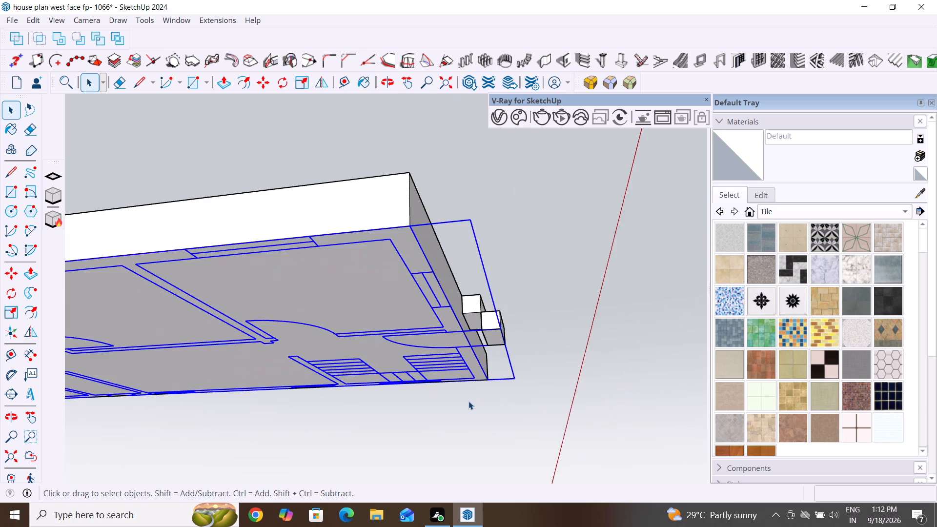
pyautogui.scroll(-4, 468, 401)
pyautogui.moveTo(517, 375); pyautogui.dragTo(302, 526, button='middle')
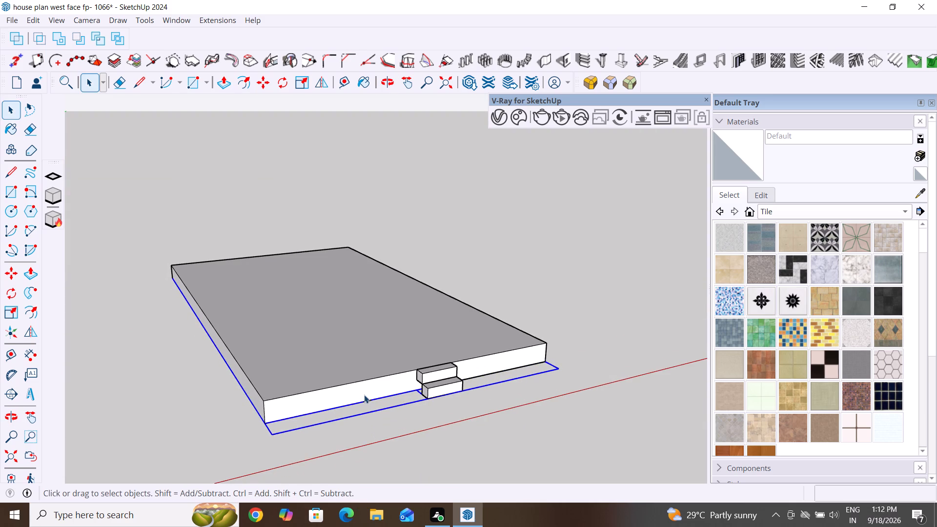
pyautogui.press('Escape')
pyautogui.press('Escape')
# Move the floor slab group straight down 1' 8" from its top front corner to its bottom corner, at plan level.
pyautogui.click(368, 384)
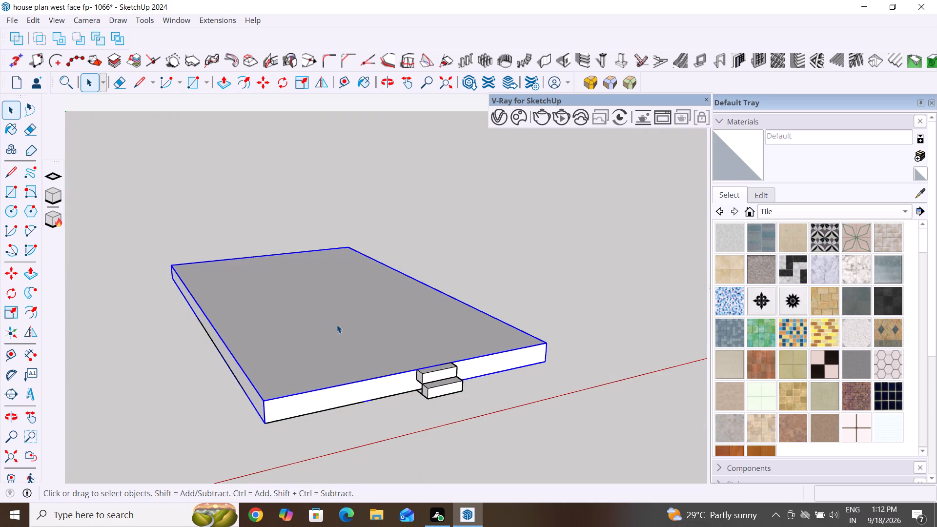
pyautogui.press('m')
pyautogui.press('Return')
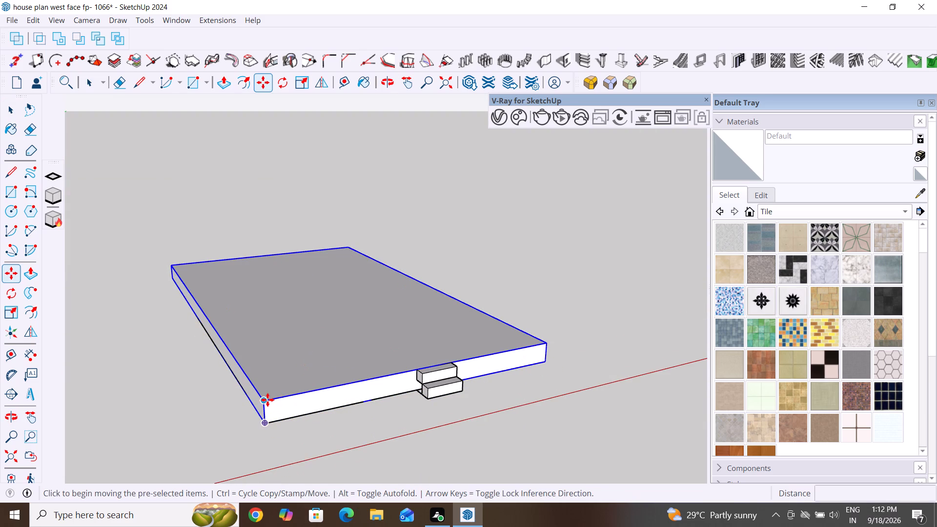
pyautogui.click(265, 398)
pyautogui.click(263, 421)
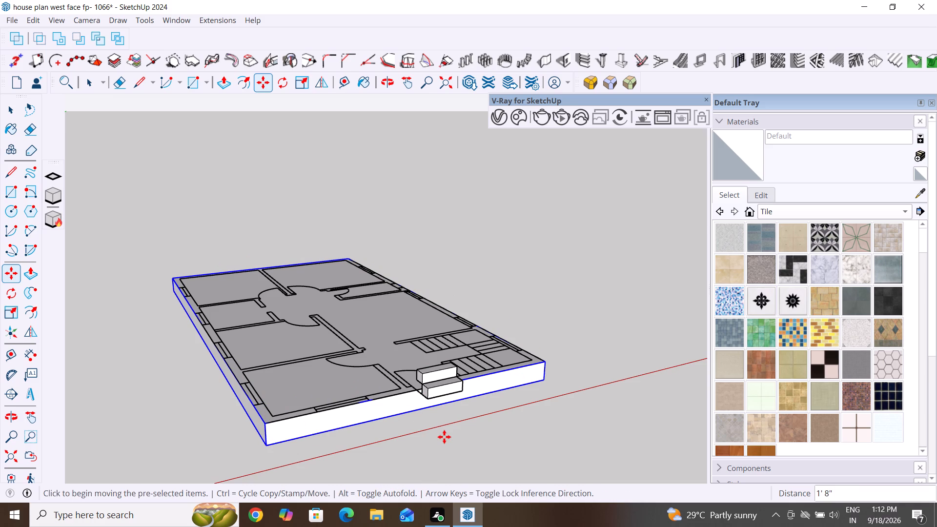
# Move the upper entrance step block down 1' 8" from its top back corner to the slab's top front edge at the door opening.
pyautogui.moveTo(445, 403); pyautogui.dragTo(392, 461, button='middle')
pyautogui.scroll(2, 398, 452)
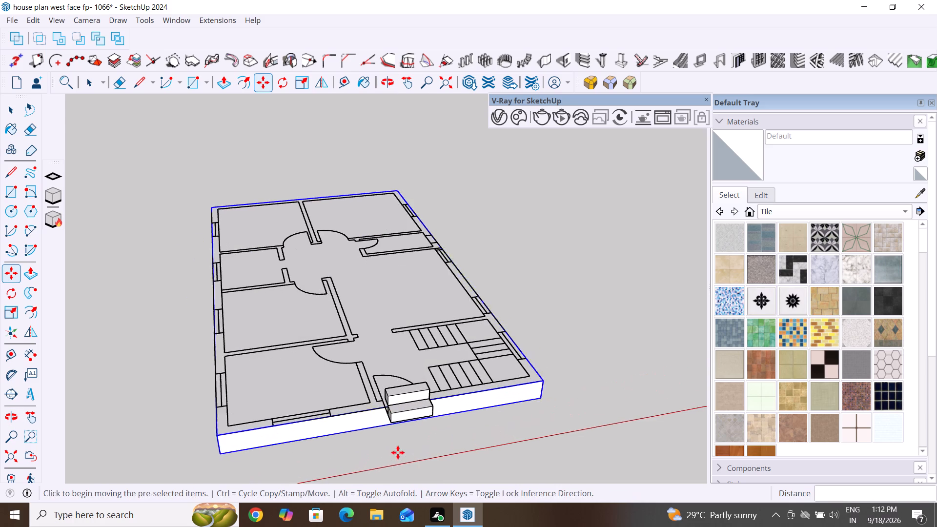
pyautogui.scroll(1, 398, 452)
pyautogui.moveTo(450, 432); pyautogui.dragTo(369, 468, button='middle')
pyautogui.scroll(4, 360, 452)
pyautogui.moveTo(378, 447); pyautogui.dragTo(585, 412, button='middle')
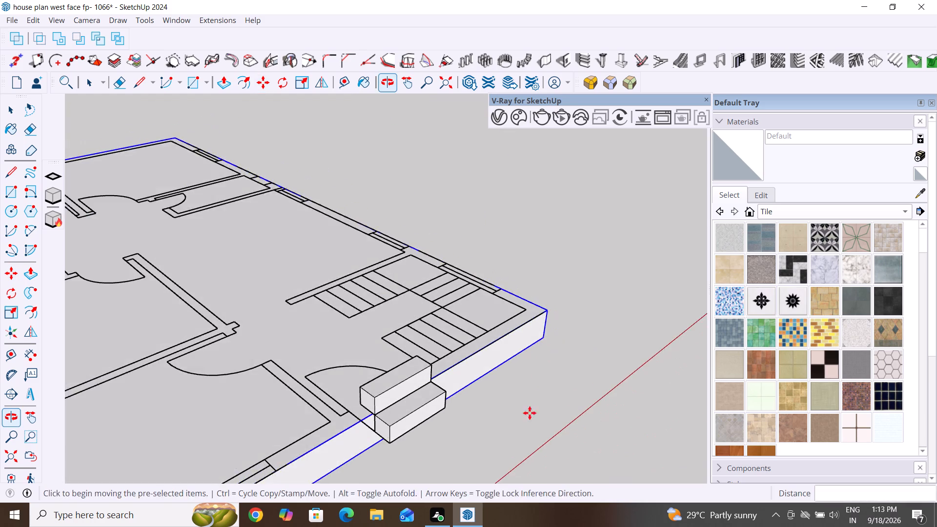
pyautogui.moveTo(372, 440); pyautogui.dragTo(554, 363, button='middle')
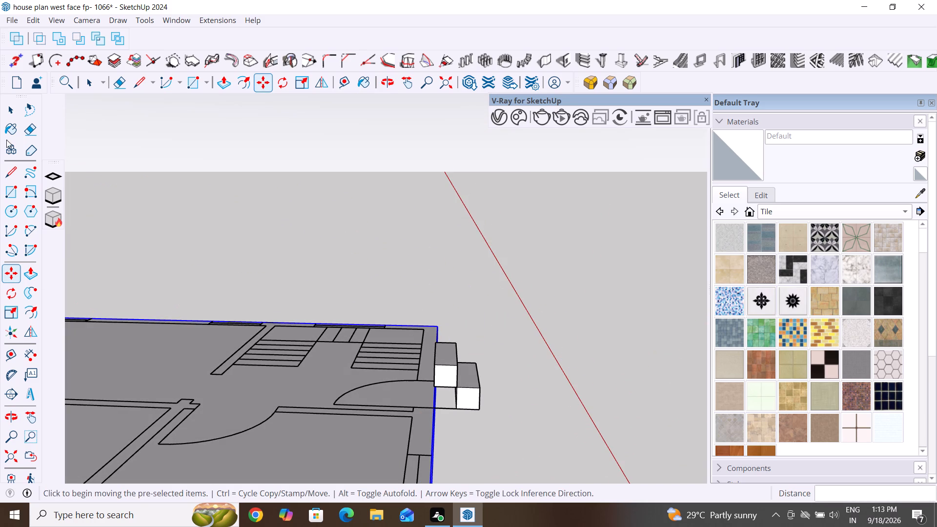
pyautogui.click(12, 109)
pyautogui.scroll(4, 500, 417)
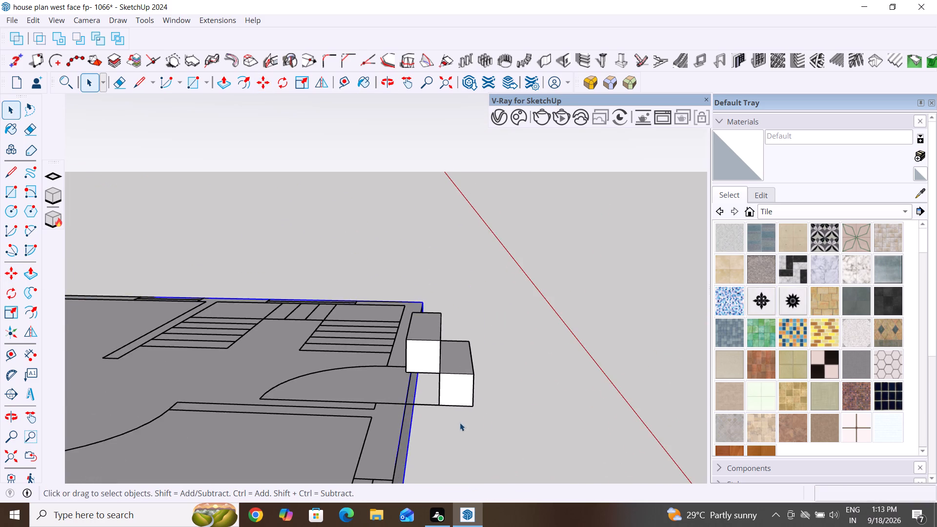
pyautogui.moveTo(461, 418); pyautogui.dragTo(487, 387, button='middle')
pyautogui.click(468, 368)
pyautogui.click(436, 342)
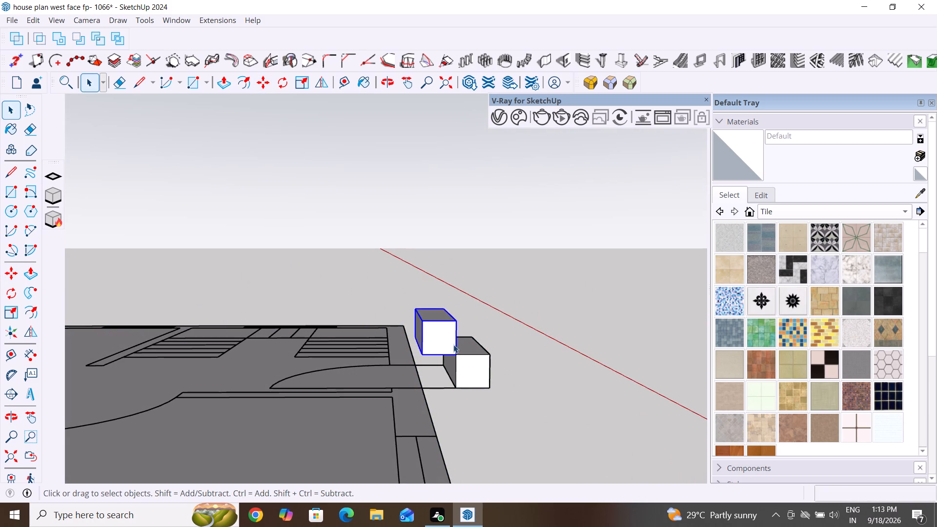
pyautogui.press('m')
pyautogui.press('Return')
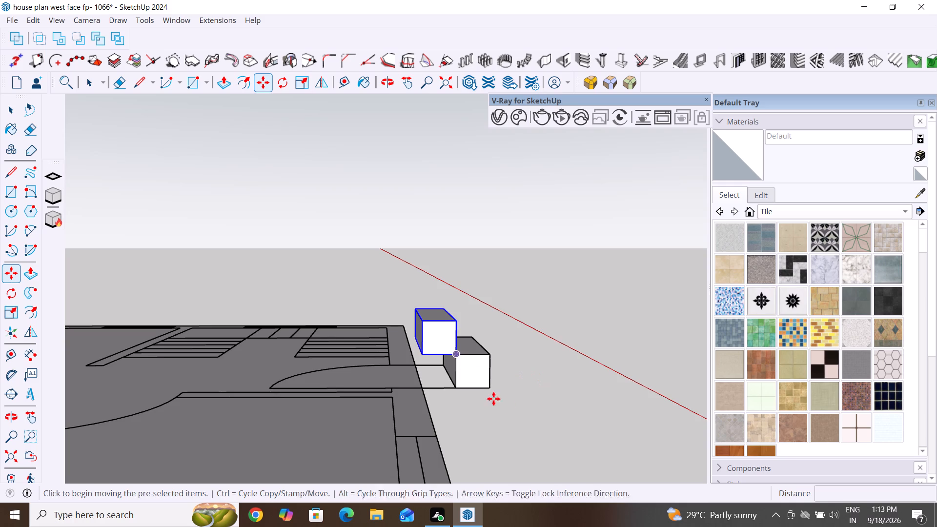
pyautogui.moveTo(513, 416); pyautogui.dragTo(313, 526, button='middle')
pyautogui.scroll(-5, 391, 304)
pyautogui.moveTo(489, 411); pyautogui.dragTo(162, 526, button='middle')
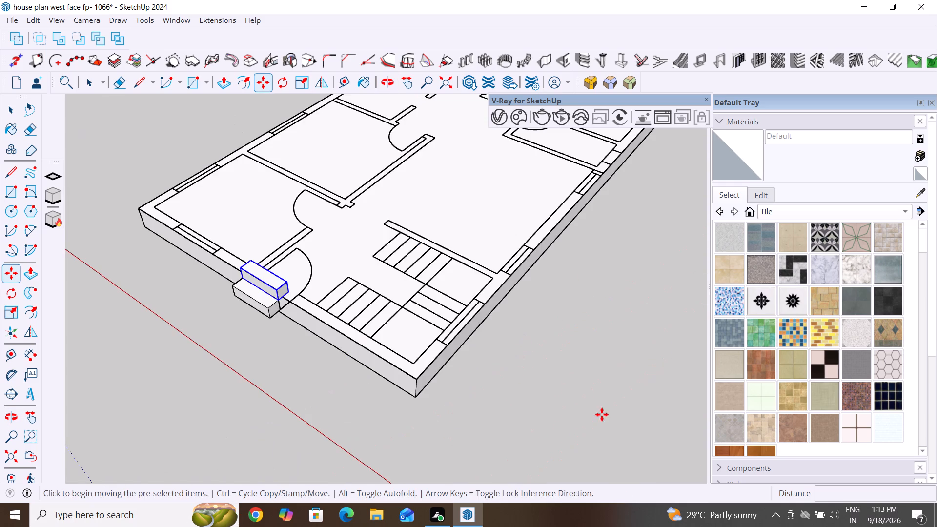
pyautogui.scroll(4, 255, 239)
pyautogui.scroll(4, 309, 301)
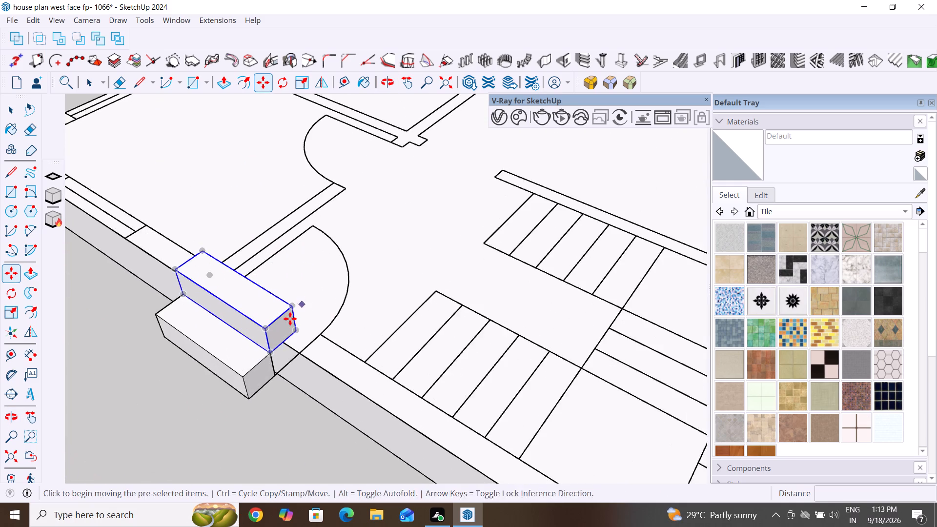
pyautogui.scroll(3, 290, 319)
pyautogui.click(294, 300)
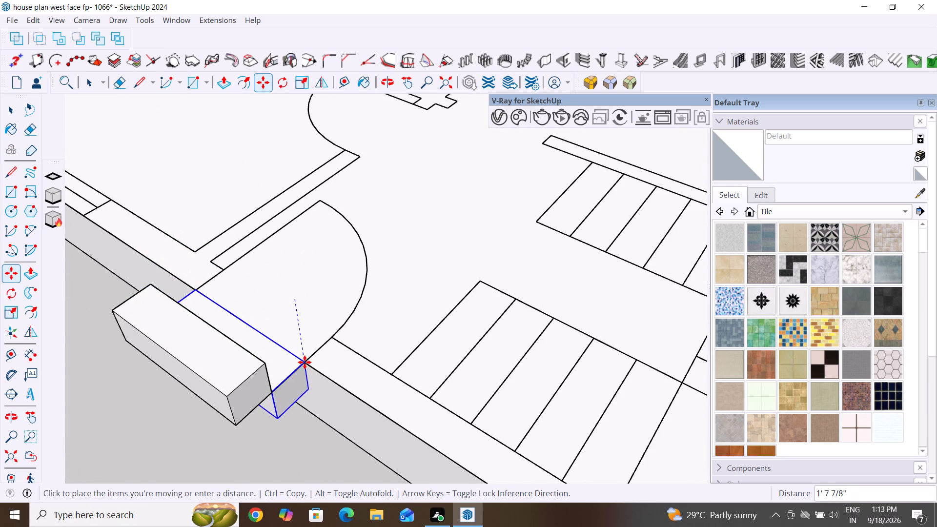
pyautogui.moveTo(300, 366); pyautogui.dragTo(314, 261, button='middle')
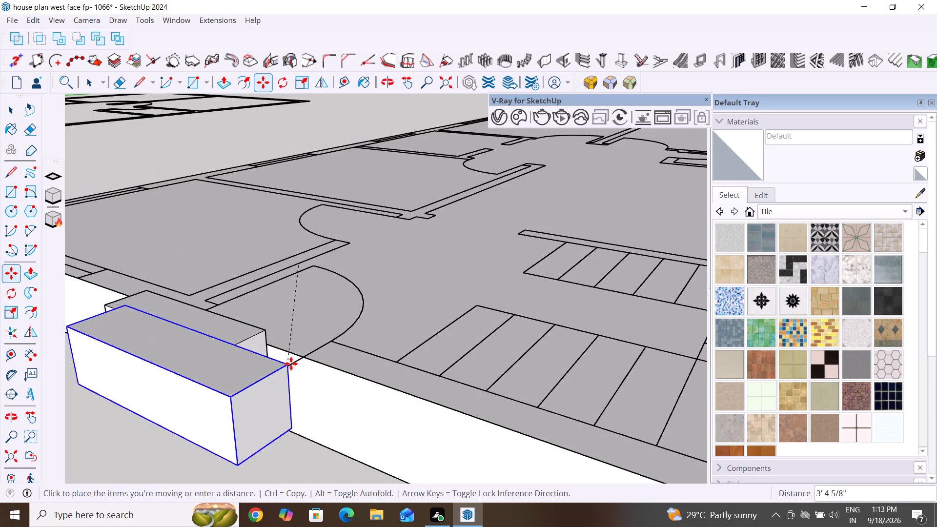
pyautogui.click(307, 355)
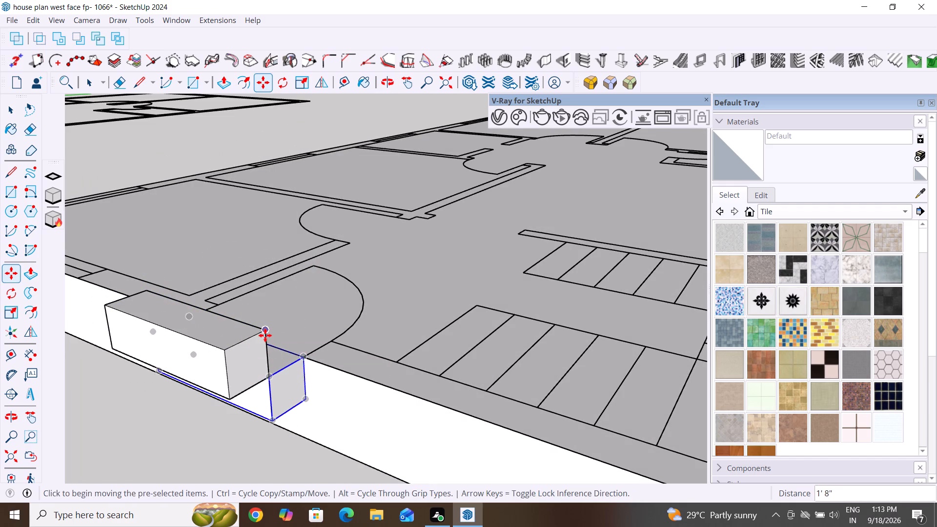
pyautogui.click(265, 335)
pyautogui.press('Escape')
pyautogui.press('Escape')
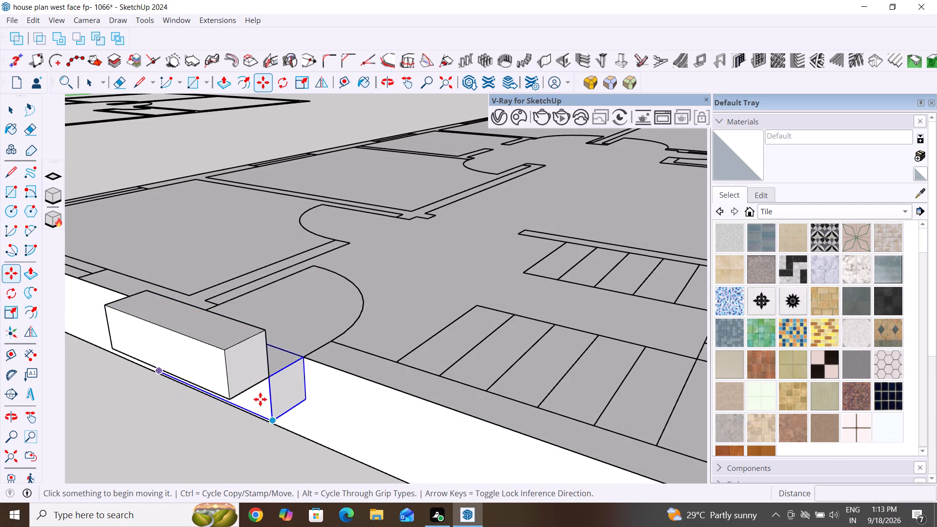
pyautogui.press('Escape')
# Move the lower entrance step block from its top back corner to the upper step's bottom front corner.
pyautogui.click(12, 113)
pyautogui.click(236, 364)
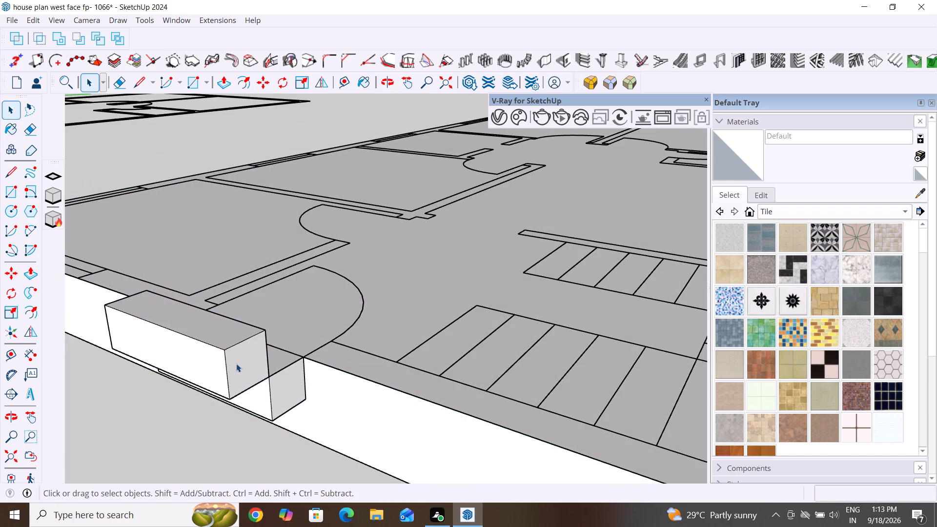
pyautogui.press('m')
pyautogui.press('Return')
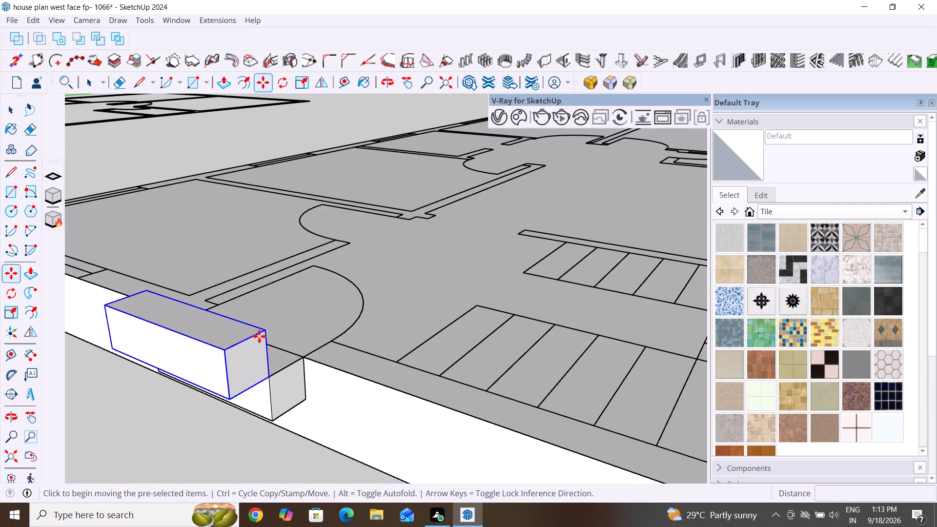
pyautogui.click(262, 330)
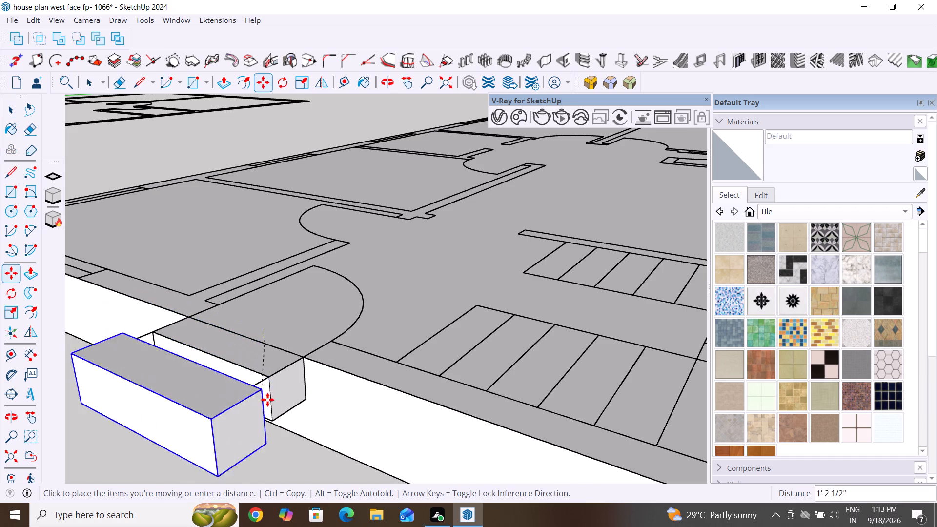
pyautogui.click(269, 418)
# Examine the repositioned entrance steps against the floor slab from the side, the front and above.
pyautogui.scroll(-5, 333, 395)
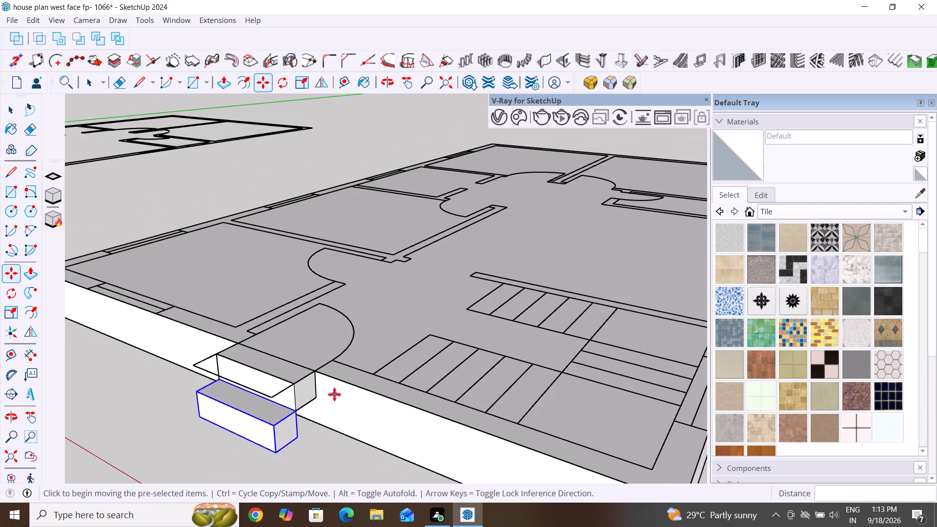
pyautogui.moveTo(261, 409); pyautogui.dragTo(577, 427, button='middle')
pyautogui.scroll(-4, 471, 429)
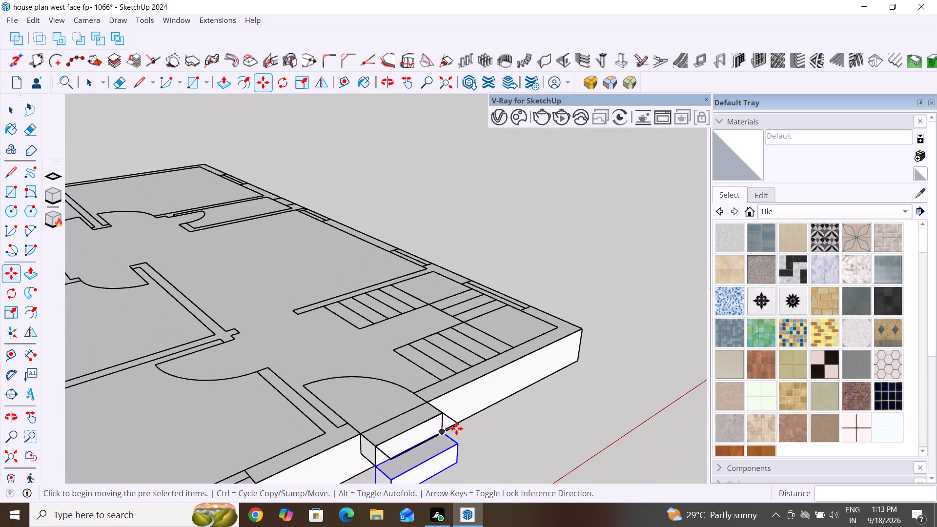
pyautogui.moveTo(350, 466); pyautogui.dragTo(441, 443, button='middle')
pyautogui.scroll(-5, 493, 408)
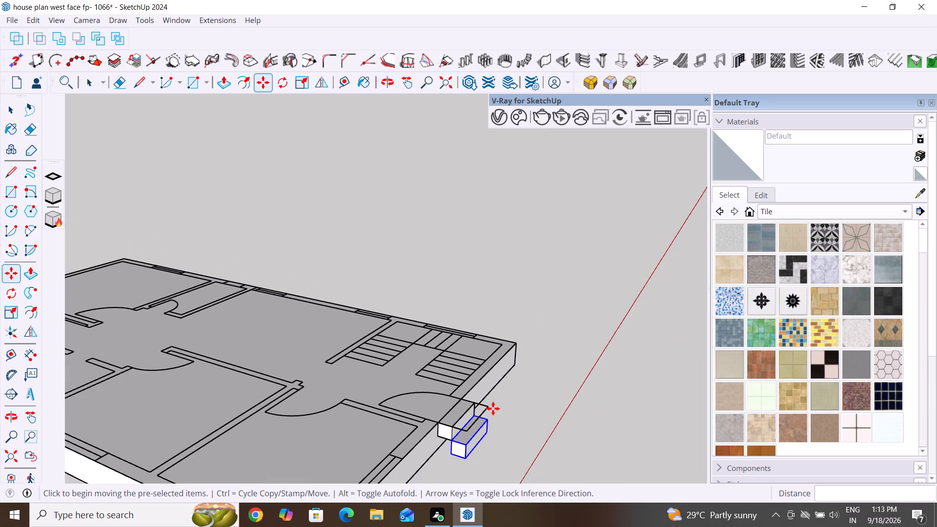
pyautogui.scroll(-7, 493, 408)
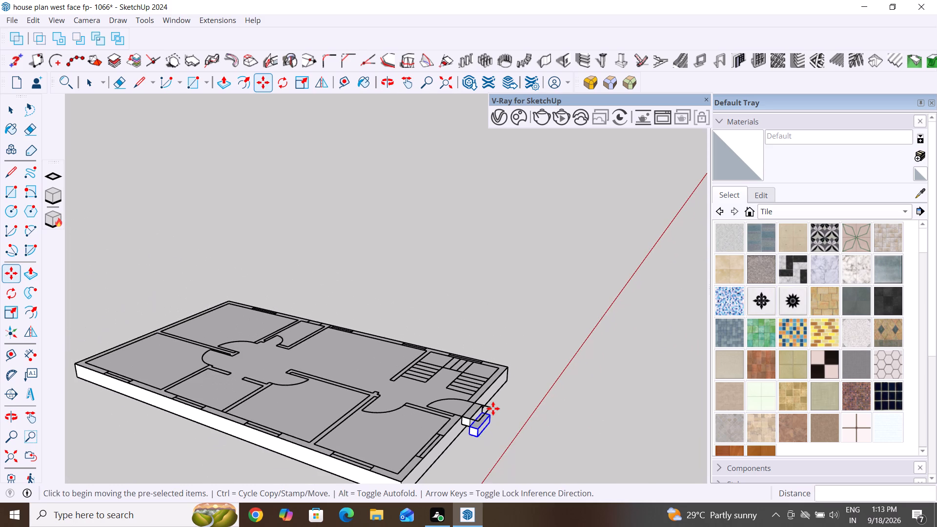
pyautogui.moveTo(542, 357); pyautogui.dragTo(367, 482, button='middle')
pyautogui.scroll(-1, 367, 482)
pyautogui.scroll(-4, 449, 339)
pyautogui.moveTo(473, 454); pyautogui.dragTo(407, 483, button='middle')
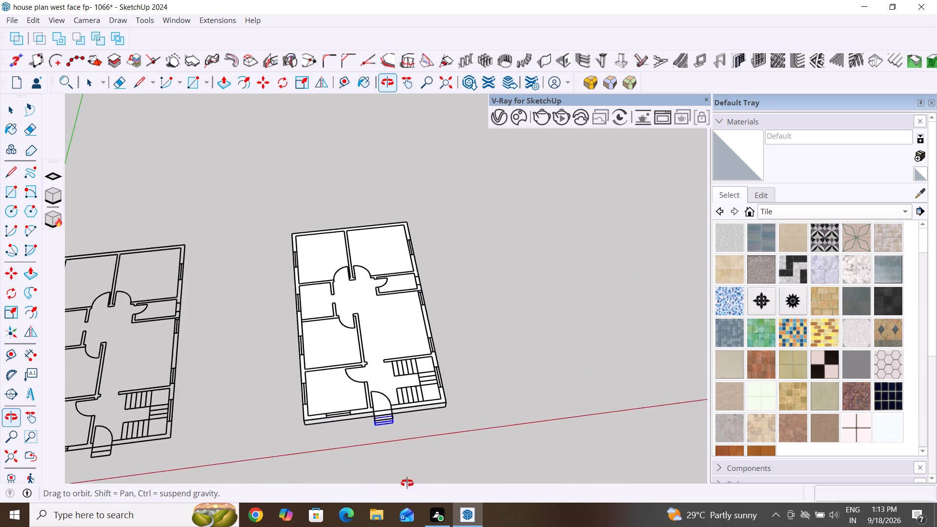
pyautogui.moveTo(407, 483); pyautogui.dragTo(406, 484, button='middle')
pyautogui.scroll(7, 470, 405)
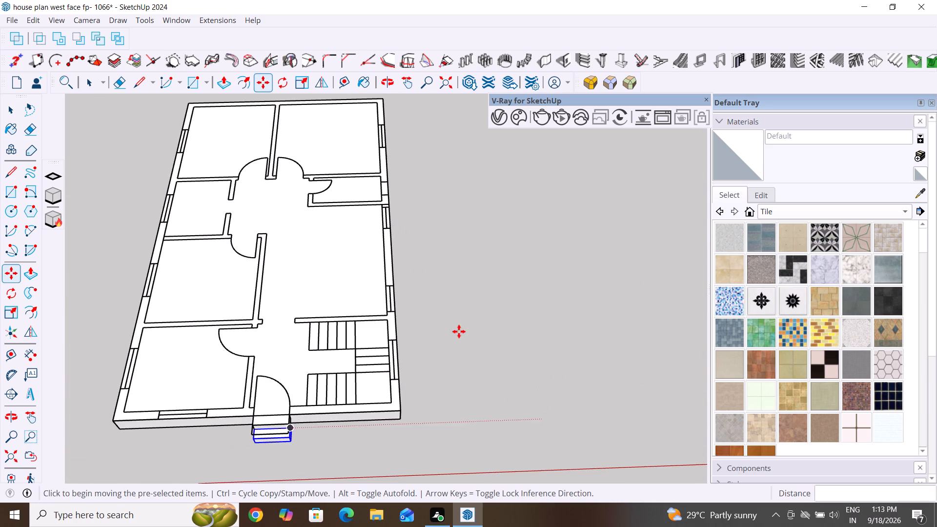
# Draw a 9' 4" by 9" rectangle over the front wall strip between the entrance door and the slab corner by the staircase.
pyautogui.click(16, 112)
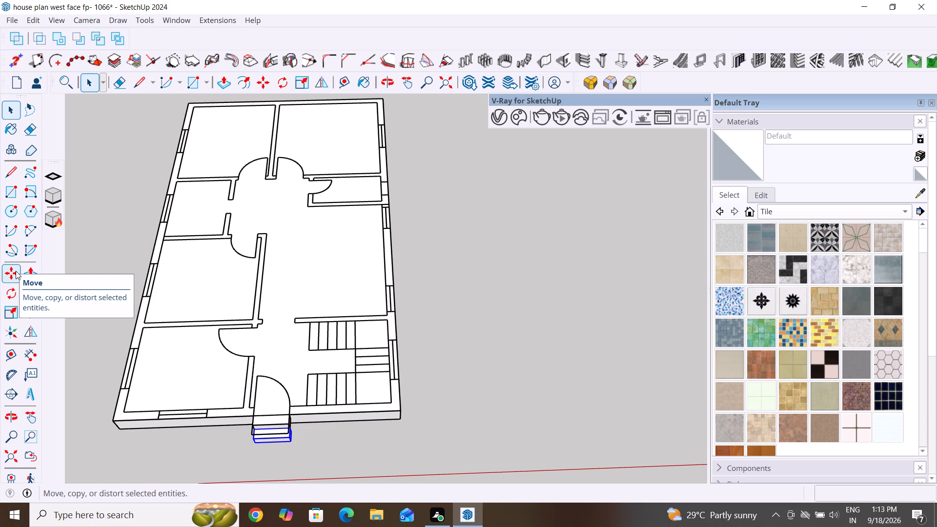
pyautogui.click(10, 186)
pyautogui.scroll(5, 334, 466)
pyautogui.scroll(4, 428, 409)
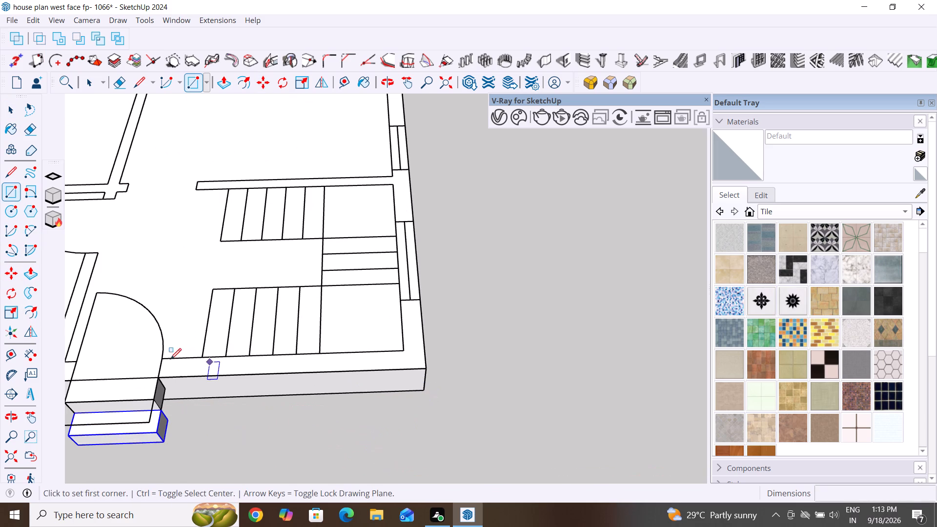
pyautogui.click(163, 359)
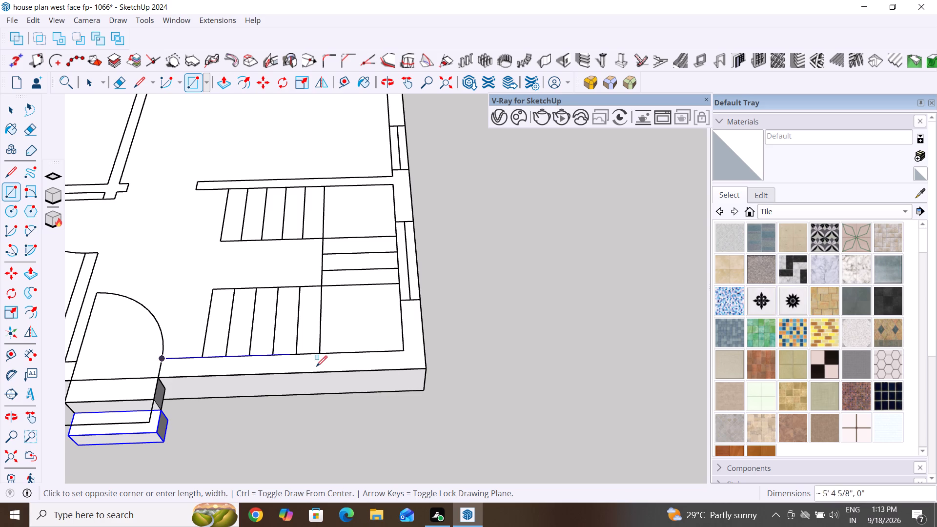
pyautogui.click(428, 365)
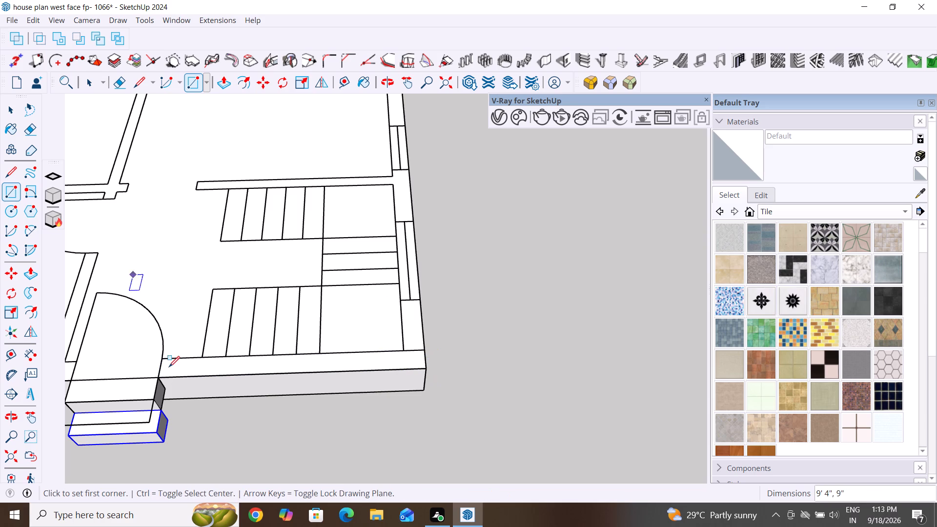
pyautogui.click(11, 113)
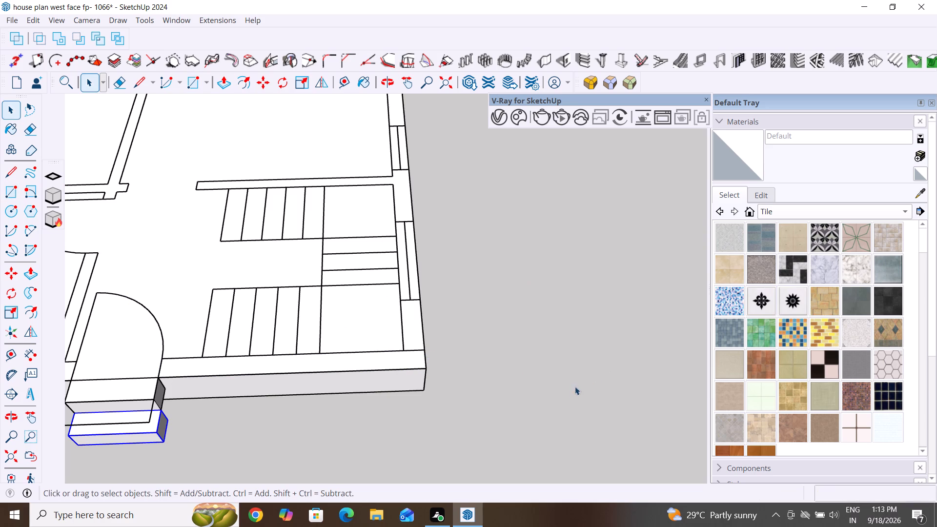
# Extrude the front wall rectangle beside the entrance upward 10' with Push/Pull.
pyautogui.moveTo(511, 399); pyautogui.dragTo(358, 432, button='middle')
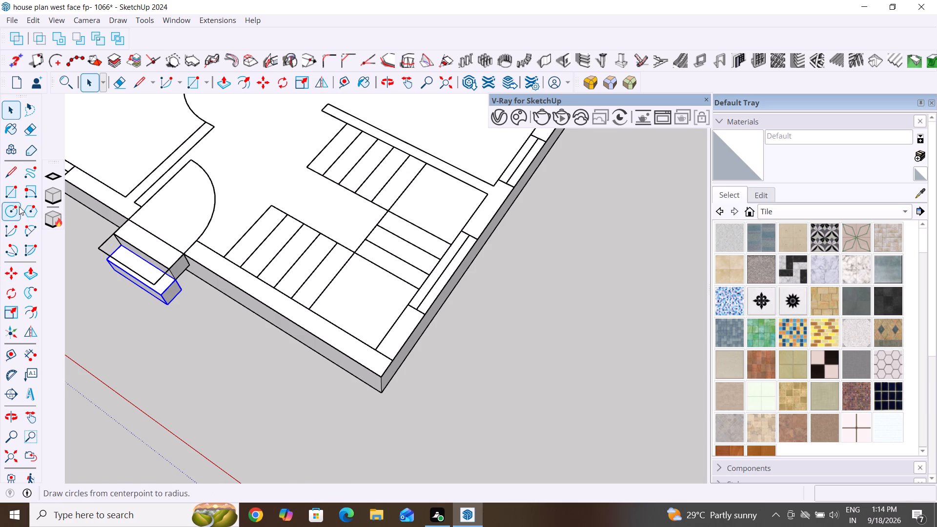
pyautogui.click(37, 272)
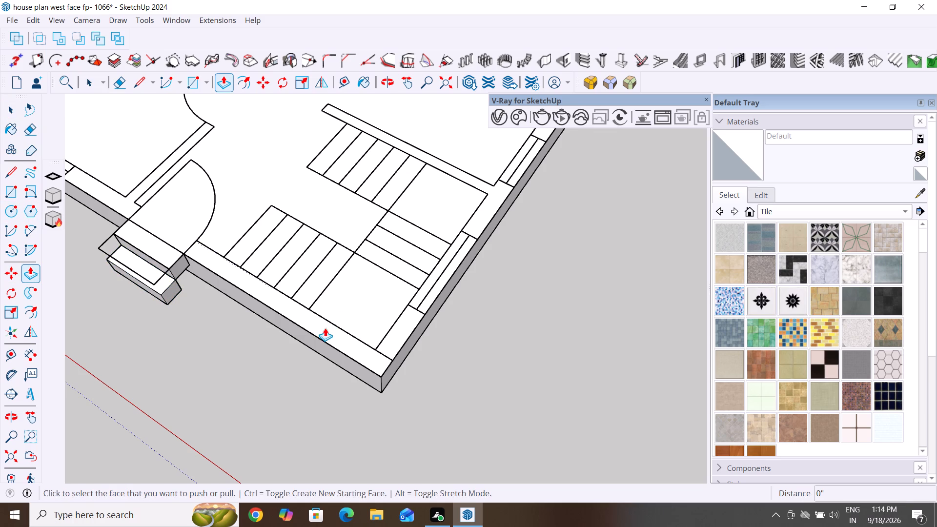
pyautogui.click(325, 328)
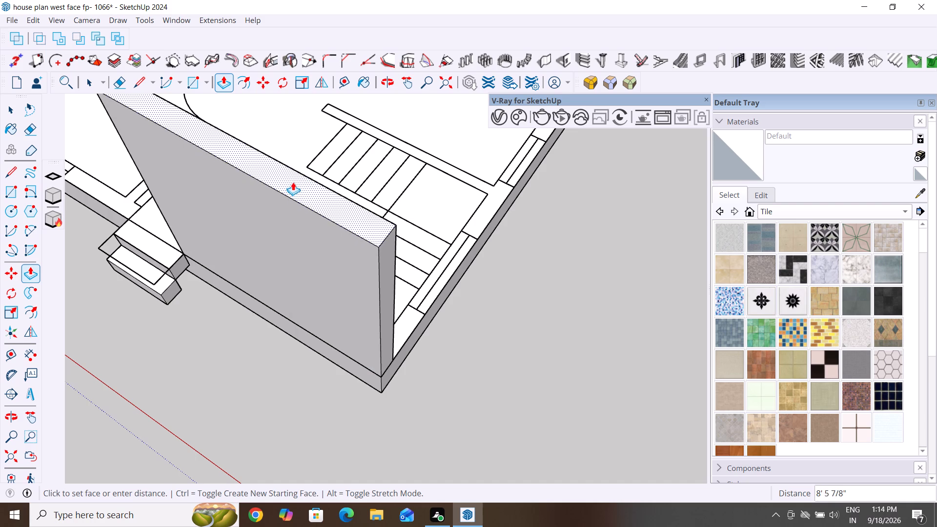
pyautogui.write("10'")
pyautogui.press('Return')
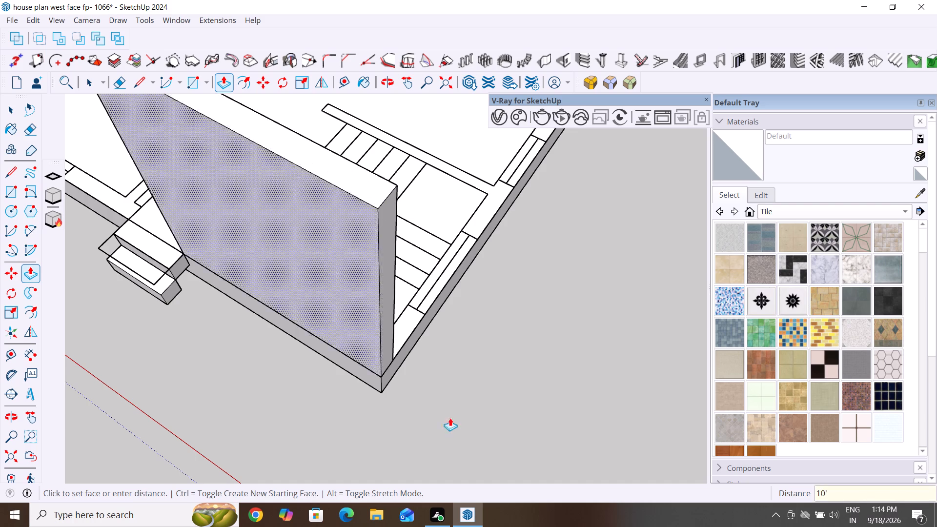
# Select all the connected geometry of the extruded front wall and make it a group.
pyautogui.doubleClick(7, 107)
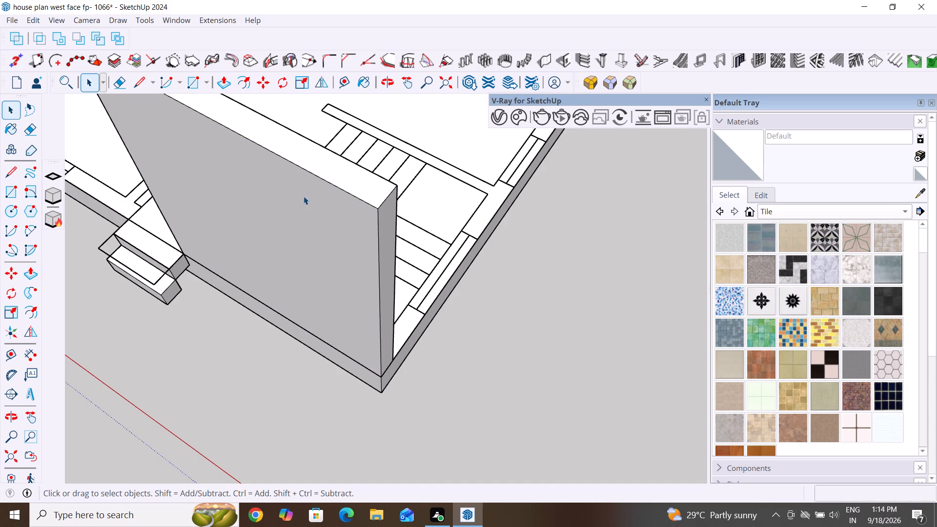
pyautogui.tripleClick(304, 196)
pyautogui.rightClick(304, 196)
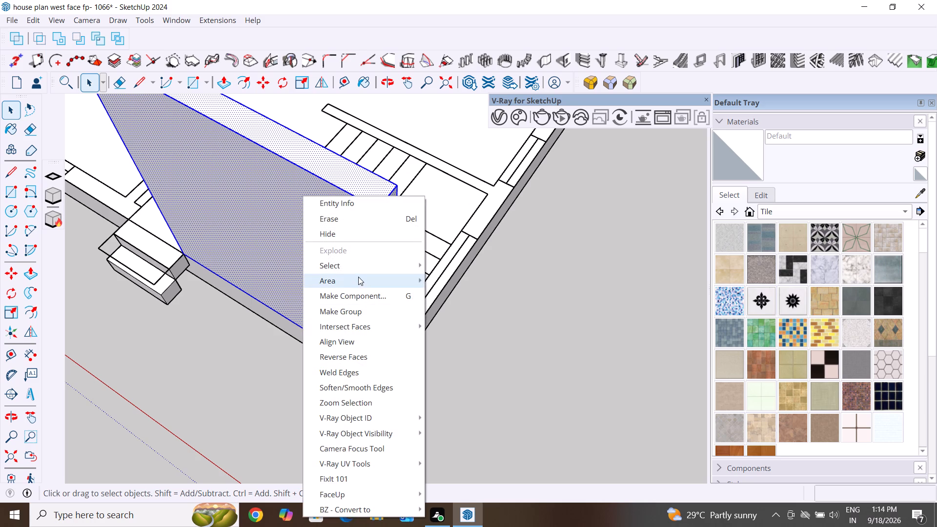
pyautogui.click(358, 313)
# Examine the base of the grouped front wall where it meets the slab corner by the staircase.
pyautogui.scroll(-5, 512, 354)
pyautogui.moveTo(532, 374); pyautogui.dragTo(511, 394, button='middle')
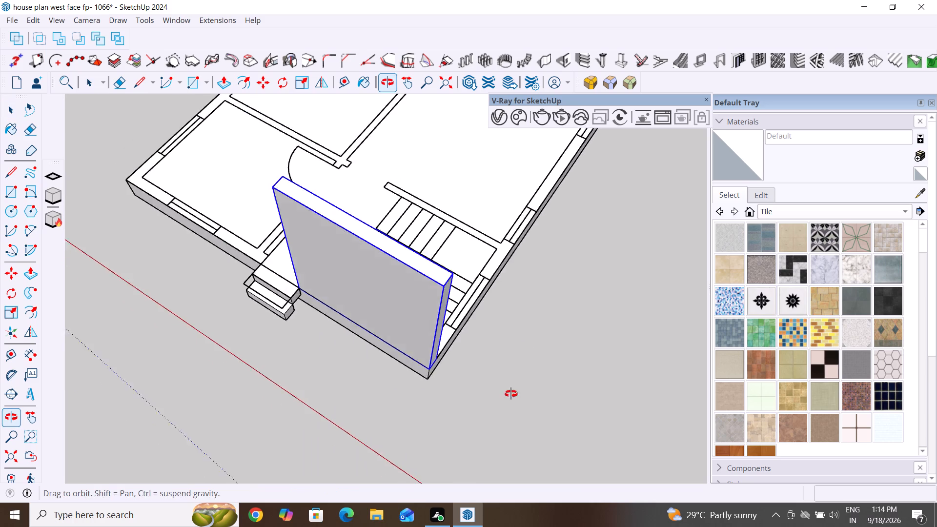
pyautogui.moveTo(511, 394); pyautogui.dragTo(180, 357, button='middle')
pyautogui.scroll(3, 311, 394)
pyautogui.moveTo(416, 372); pyautogui.dragTo(322, 342, button='middle')
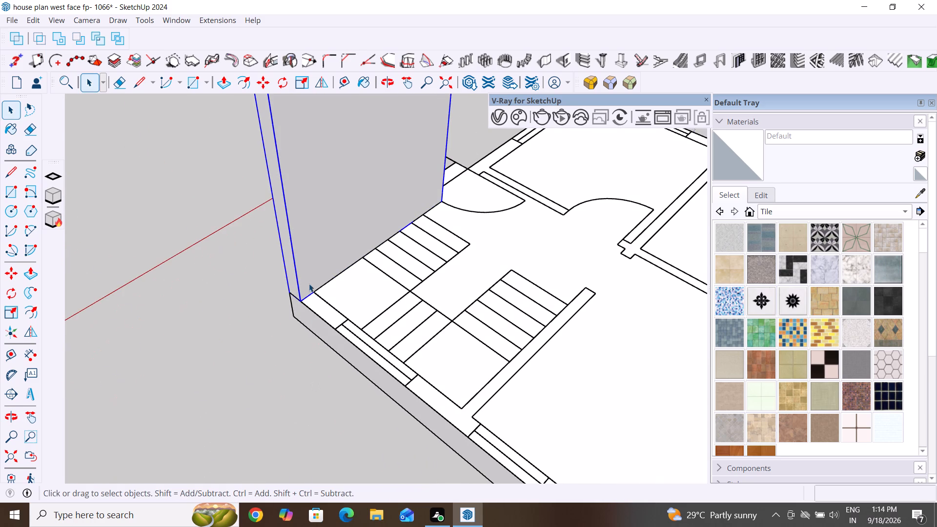
pyautogui.click(309, 277)
pyautogui.press('Escape')
pyautogui.press('Escape')
pyautogui.click(269, 389)
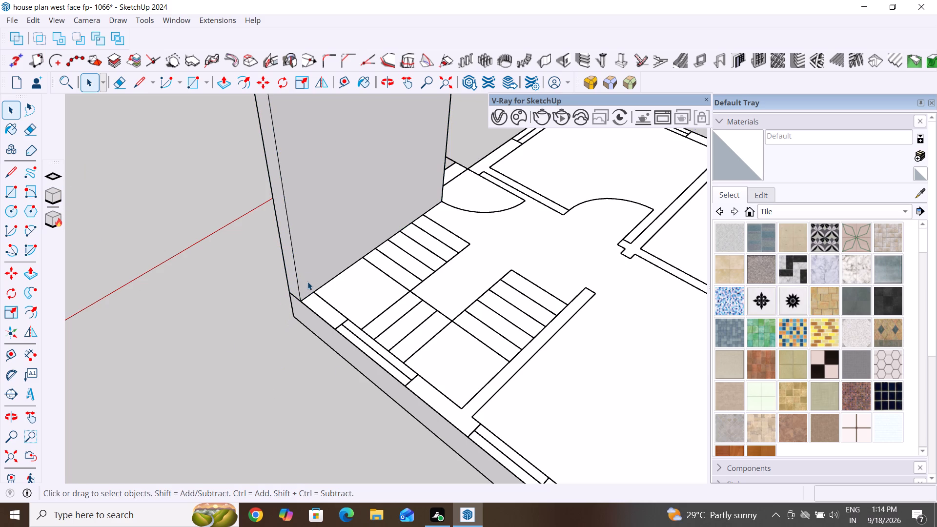
pyautogui.click(296, 277)
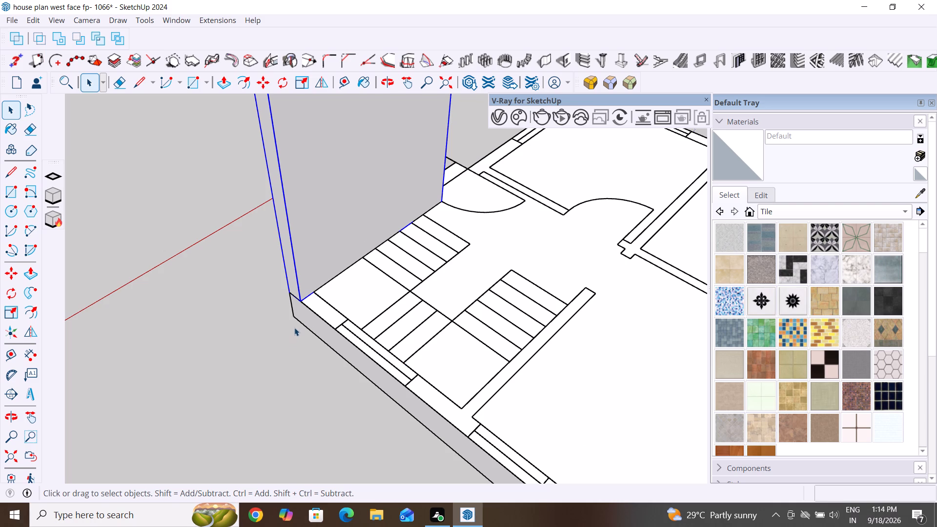
# Undo the grouping and the 10' extrusion of the front wall beside the entrance.
pyautogui.hotkey('ctrl', 'z')
pyautogui.hotkey('ctrl', 'z')
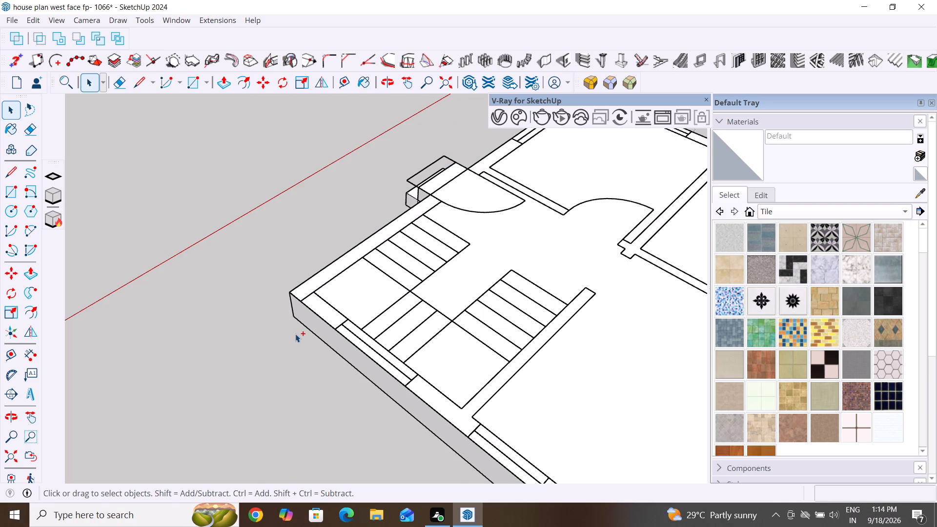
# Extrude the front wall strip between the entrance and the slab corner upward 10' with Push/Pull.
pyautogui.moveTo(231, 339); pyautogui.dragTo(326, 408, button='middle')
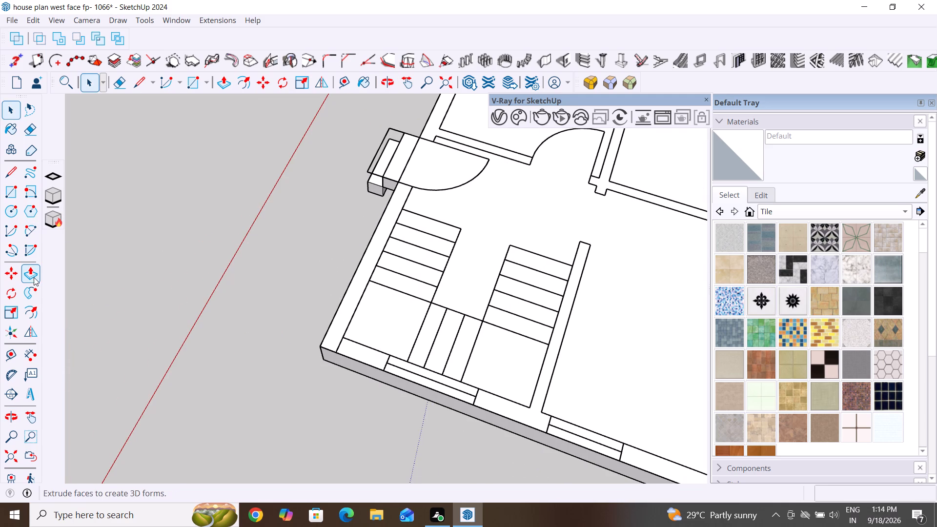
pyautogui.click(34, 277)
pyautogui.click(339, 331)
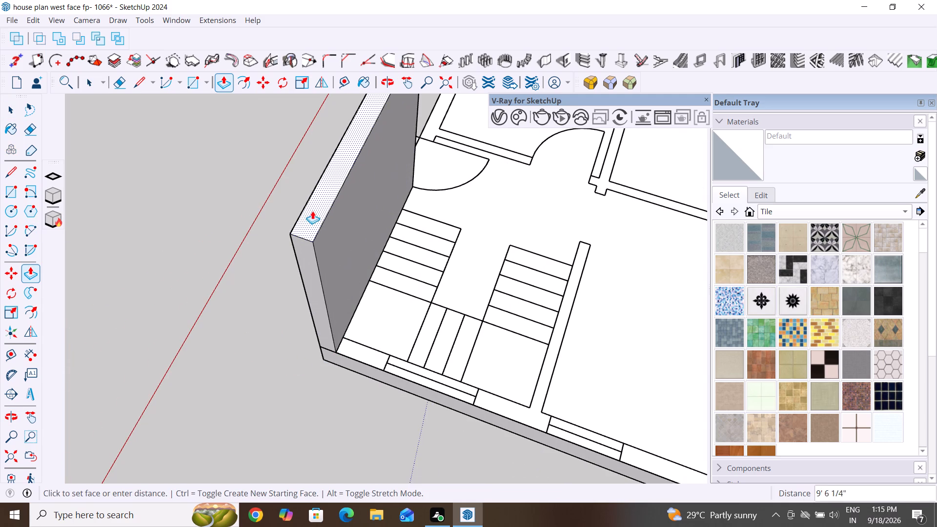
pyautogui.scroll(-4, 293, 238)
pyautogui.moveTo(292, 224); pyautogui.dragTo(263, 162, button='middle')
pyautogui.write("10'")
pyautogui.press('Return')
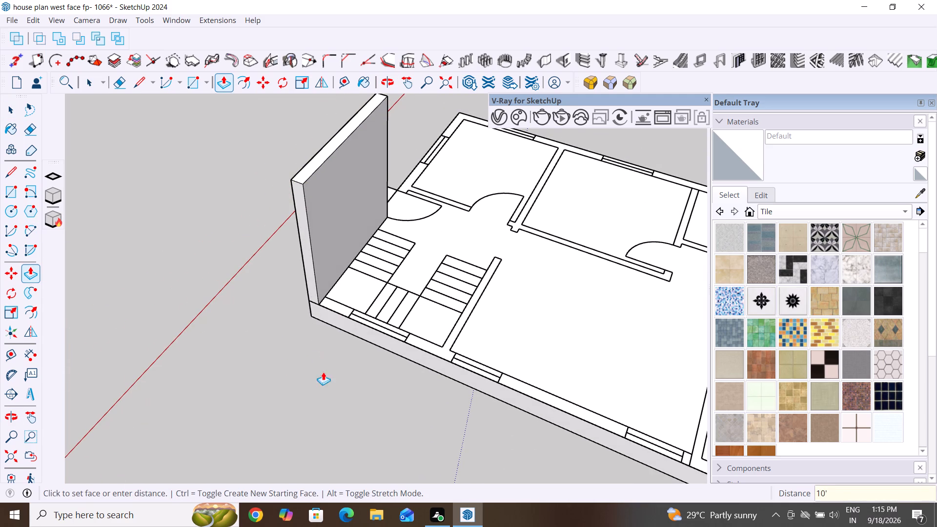
# Examine the raised front wall's end face and lower edges where the side wall strip meets it at the slab corner.
pyautogui.moveTo(322, 373); pyautogui.dragTo(129, 320, button='middle')
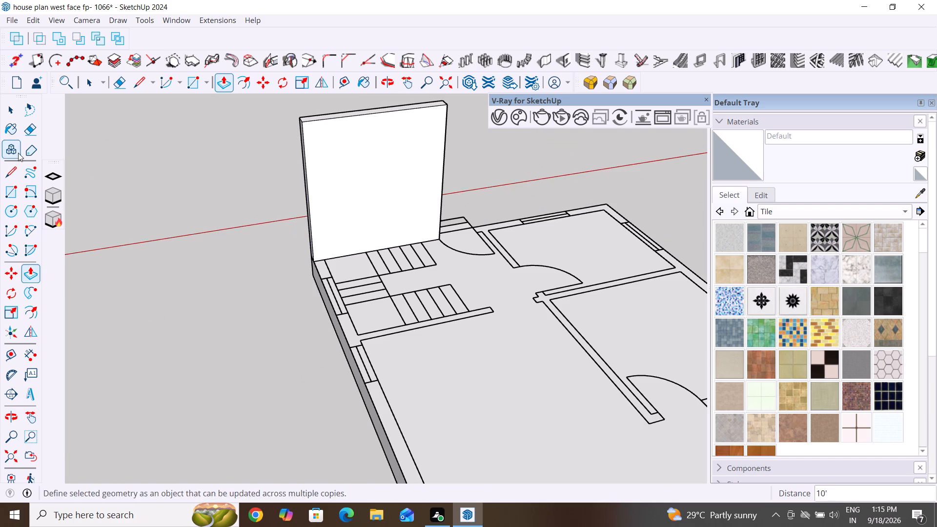
pyautogui.moveTo(17, 111); pyautogui.dragTo(20, 116)
pyautogui.scroll(4, 331, 228)
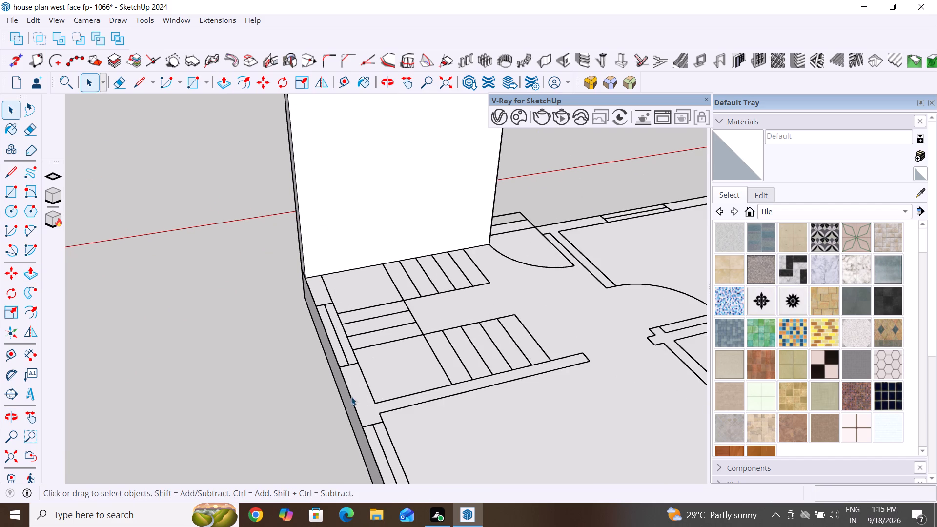
pyautogui.moveTo(253, 237); pyautogui.dragTo(378, 288, button='middle')
pyautogui.scroll(3, 345, 302)
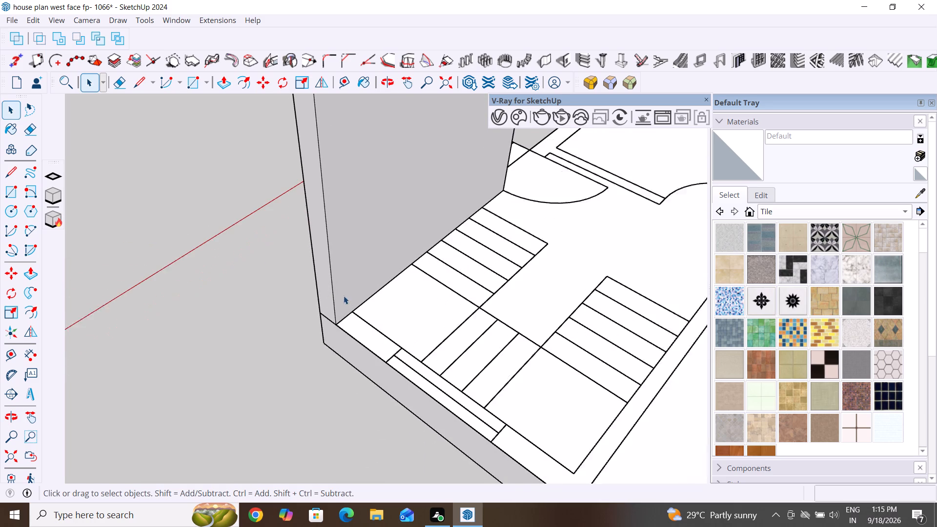
pyautogui.scroll(1, 344, 296)
pyautogui.moveTo(325, 305); pyautogui.dragTo(373, 283, button='middle')
pyautogui.click(332, 278)
pyautogui.click(350, 279)
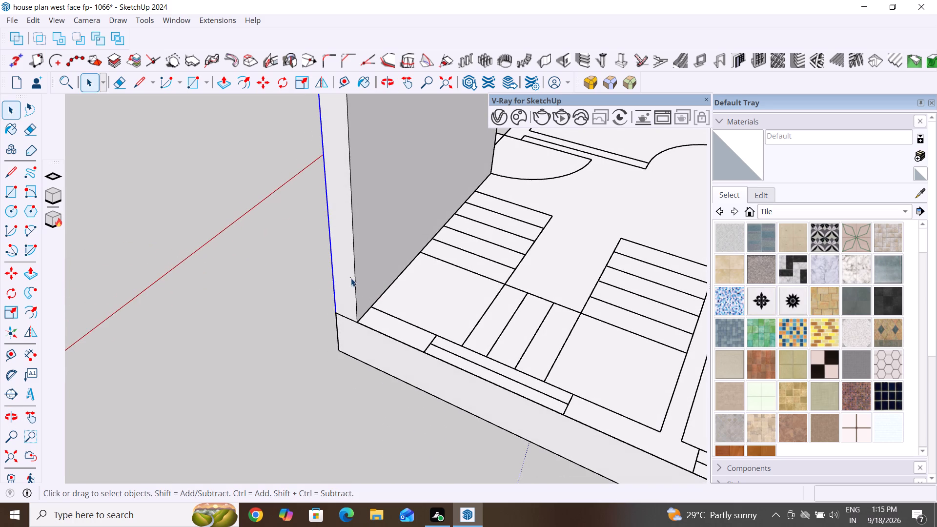
pyautogui.moveTo(428, 342); pyautogui.dragTo(313, 327, button='middle')
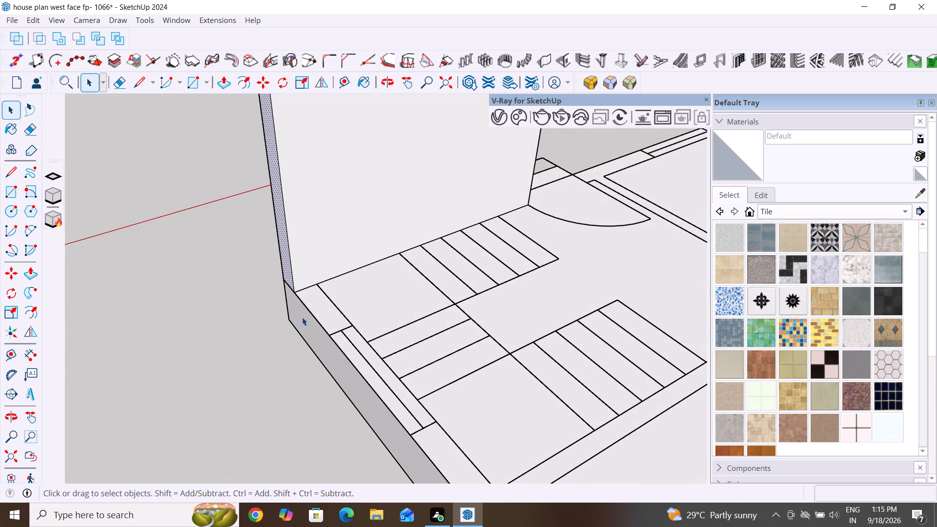
pyautogui.keyDown('ctrl'); pyautogui.click(287, 271); pyautogui.keyUp('ctrl')
pyautogui.moveTo(290, 321); pyautogui.dragTo(297, 328, button='middle')
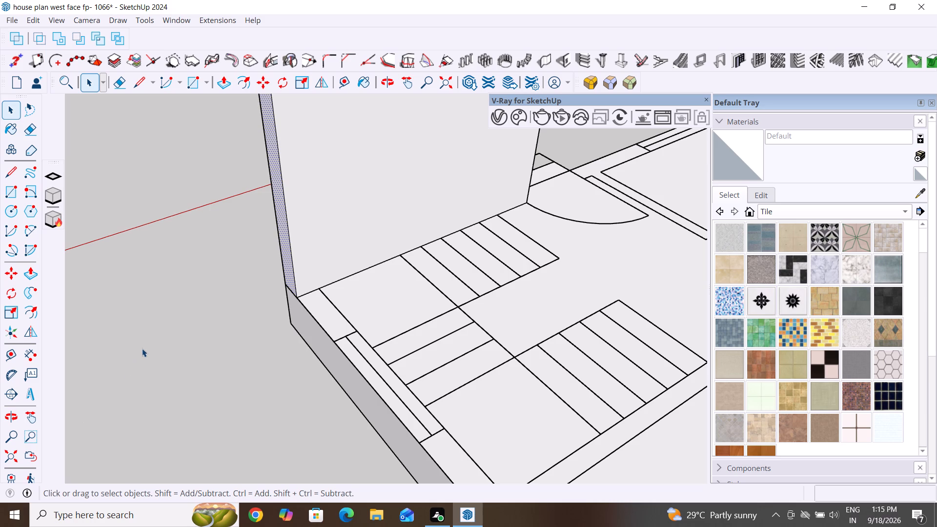
pyautogui.click(204, 405)
pyautogui.moveTo(288, 359); pyautogui.dragTo(387, 385, button='middle')
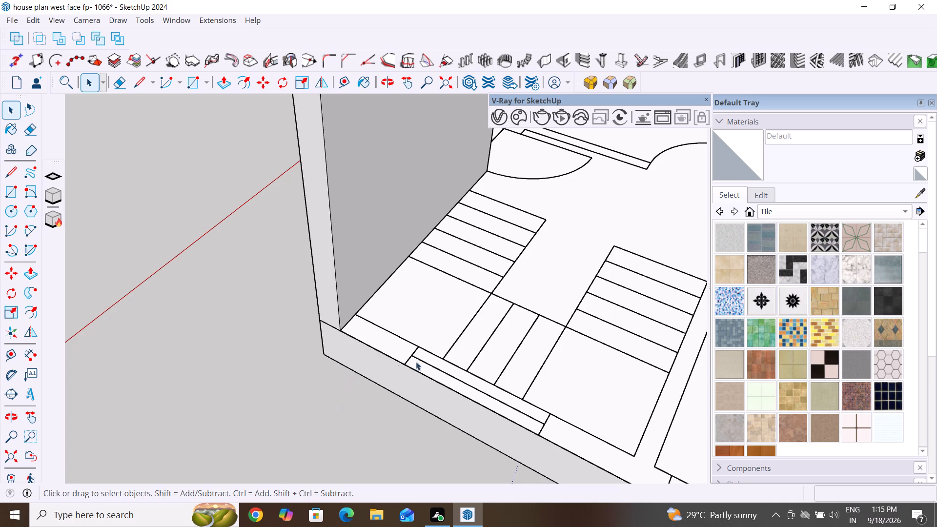
pyautogui.moveTo(430, 370); pyautogui.dragTo(241, 368, button='middle')
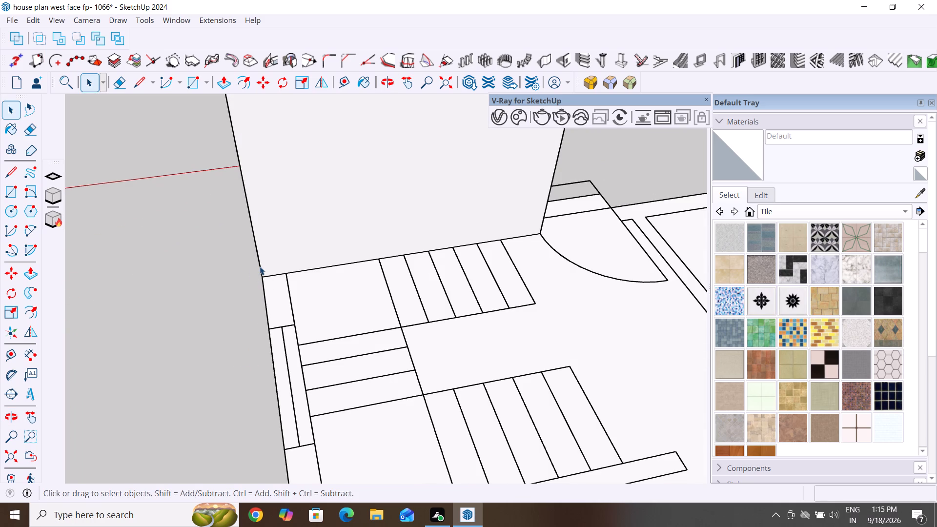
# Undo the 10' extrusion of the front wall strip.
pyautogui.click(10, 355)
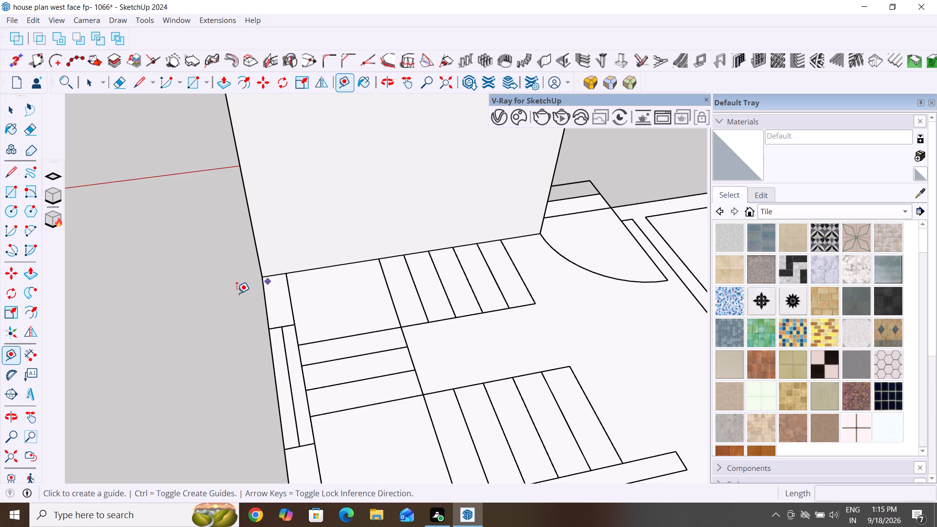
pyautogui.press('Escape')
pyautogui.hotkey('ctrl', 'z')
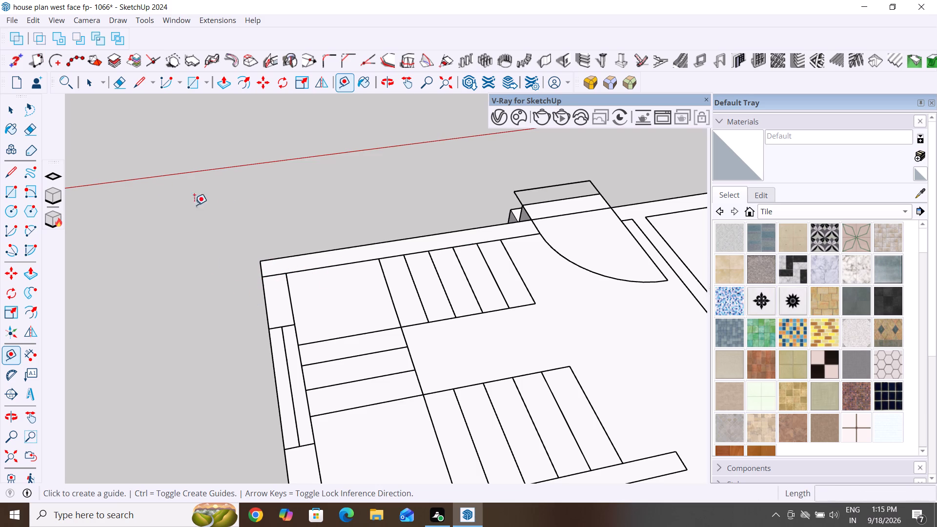
# Place a 9" guide from the inner wall corner by the staircase across the front wall strip to its outer edge.
pyautogui.click(285, 272)
pyautogui.click(282, 255)
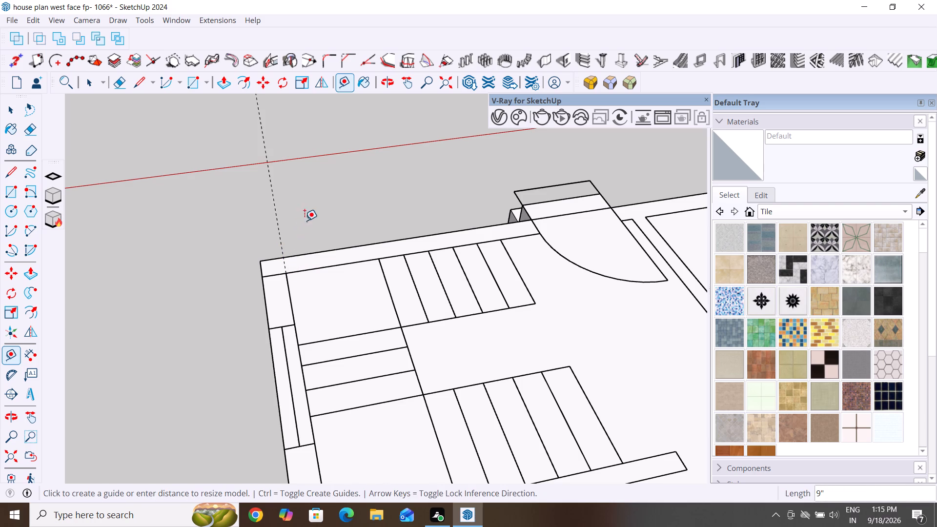
pyautogui.click(20, 108)
pyautogui.click(14, 111)
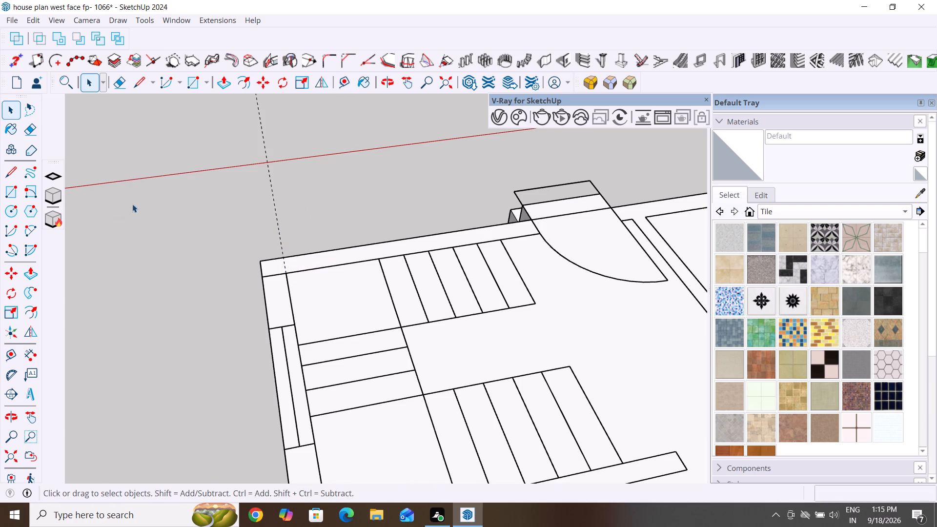
# Draw a 9" line along the guide across the front wall strip, separating the corner square from the rest.
pyautogui.click(12, 172)
pyautogui.scroll(5, 302, 313)
pyautogui.moveTo(288, 260); pyautogui.dragTo(296, 348, button='middle')
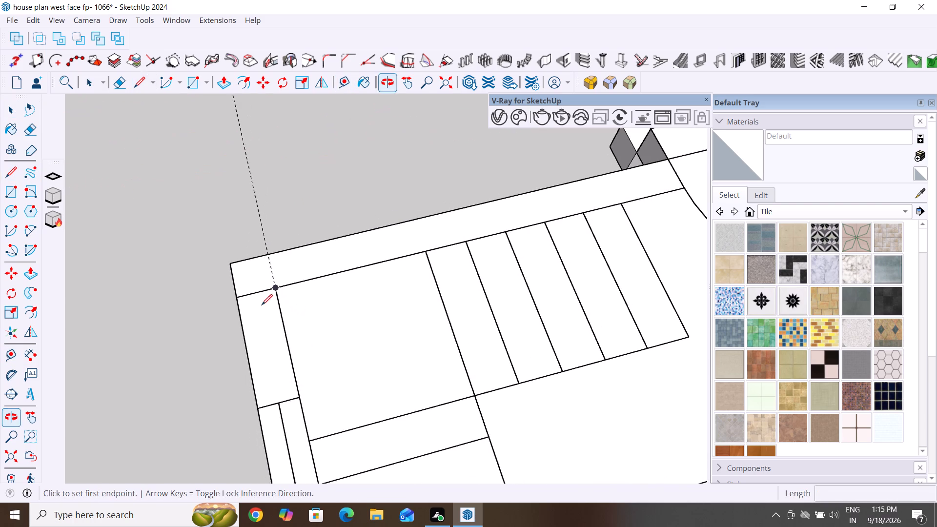
pyautogui.click(276, 288)
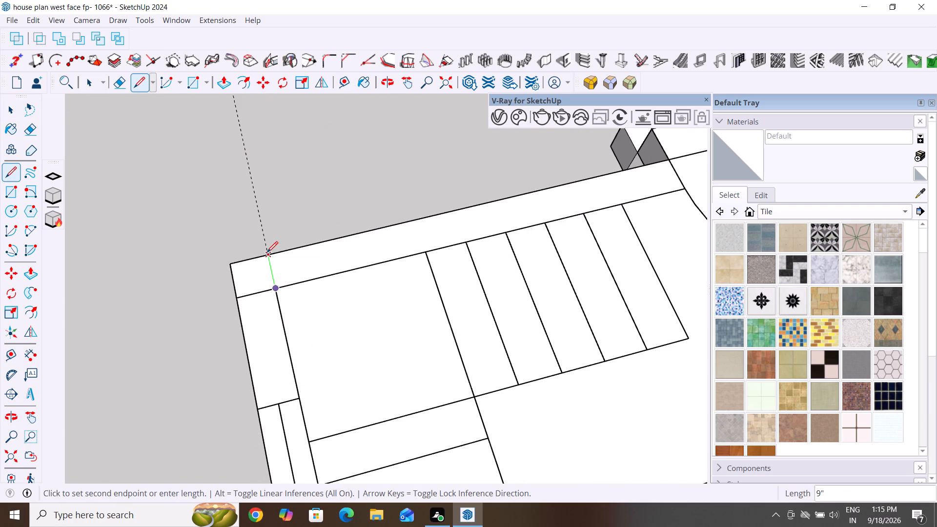
pyautogui.click(267, 252)
pyautogui.click(11, 113)
# Extrude the front wall strip between the new dividing line and the entrance upward 10' with Push/Pull.
pyautogui.scroll(-1, 166, 350)
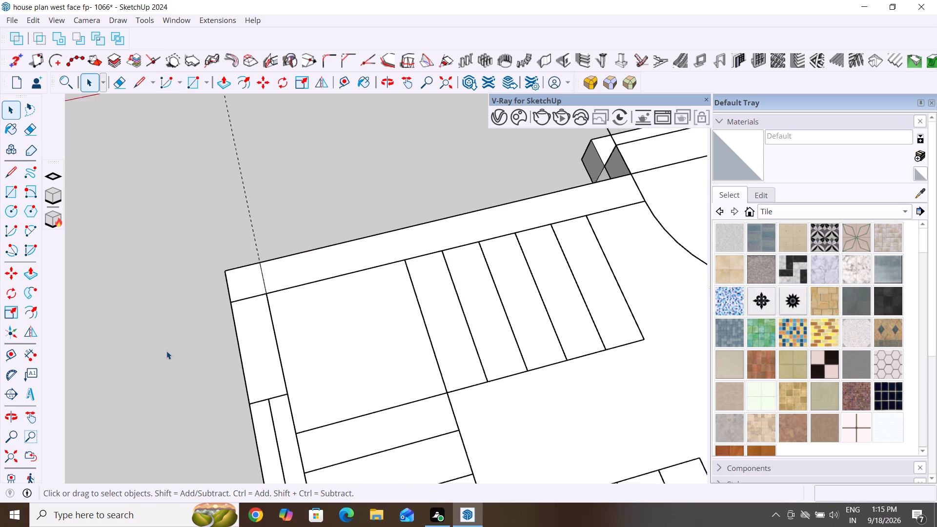
pyautogui.scroll(-1, 166, 351)
pyautogui.moveTo(192, 341); pyautogui.dragTo(401, 218, button='middle')
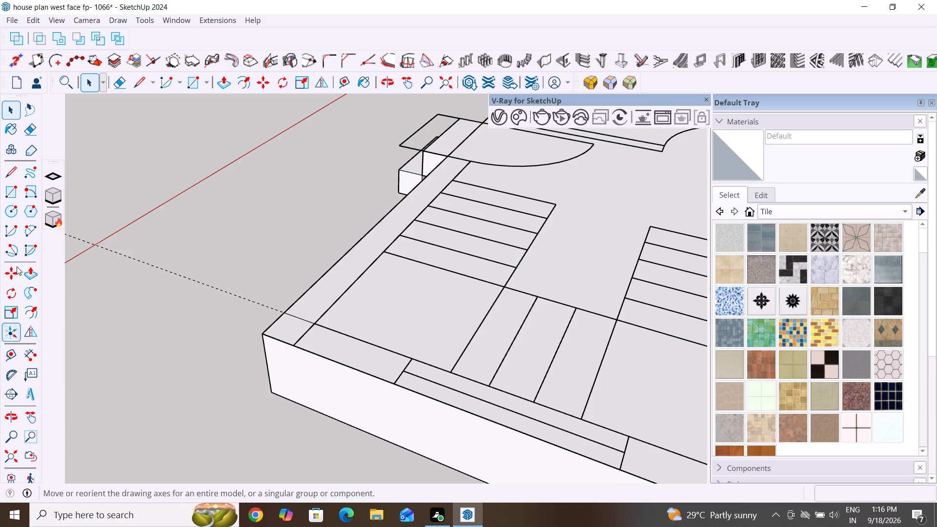
pyautogui.click(226, 82)
pyautogui.click(339, 284)
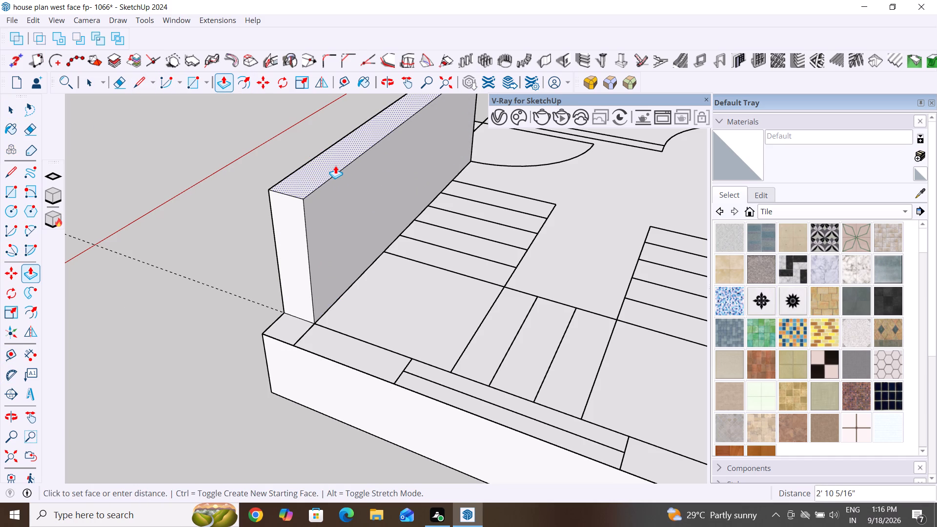
pyautogui.write("10'")
pyautogui.press('Return')
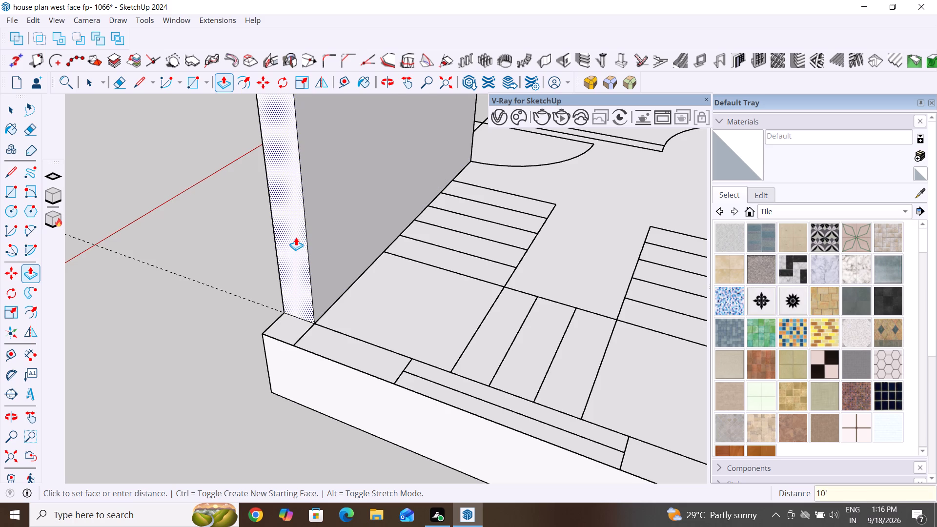
# Extend the front wall's end face 9" over the corner square to the slab's outer edge with Push/Pull.
pyautogui.keyDown('shift'); pyautogui.click(296, 237); pyautogui.keyUp('shift')
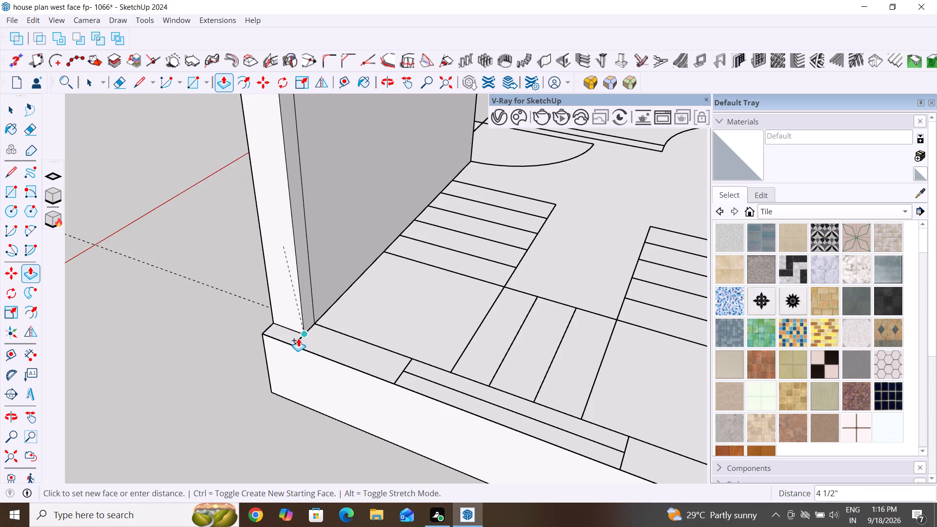
pyautogui.click(294, 342)
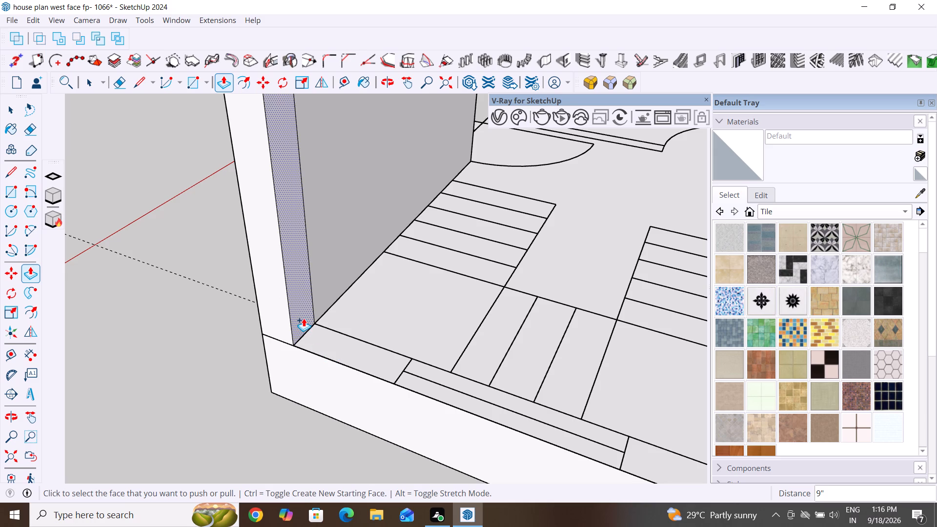
# Pull the corner section's inner 9" face along the side wall strip up to the edge of the staircase window.
pyautogui.click(304, 318)
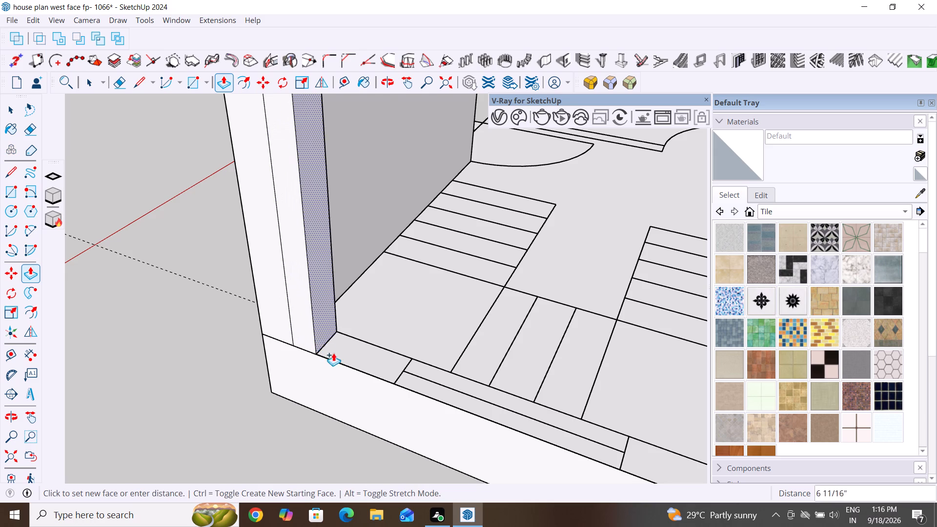
pyautogui.click(393, 383)
pyautogui.scroll(-5, 280, 324)
pyautogui.moveTo(364, 397); pyautogui.dragTo(155, 385, button='middle')
pyautogui.scroll(-1, 155, 385)
pyautogui.moveTo(218, 354); pyautogui.dragTo(243, 351, button='middle')
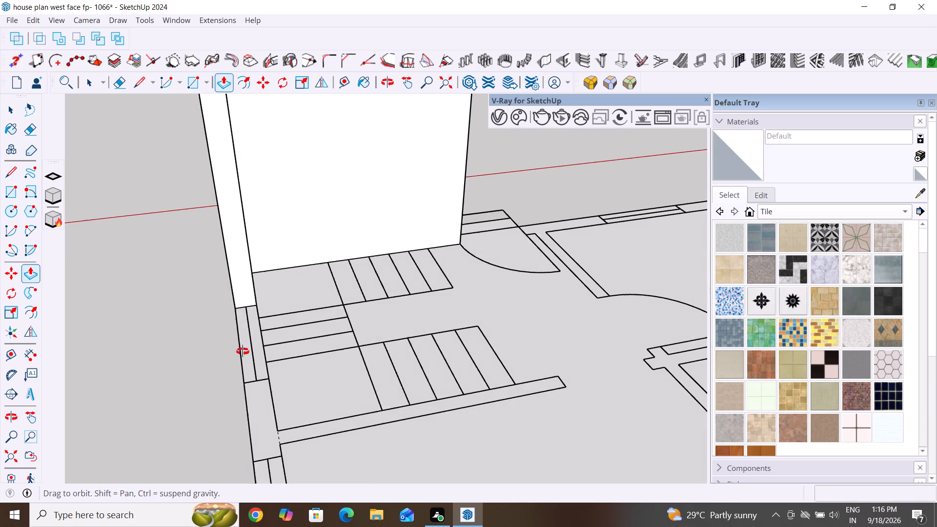
# Pull the side wall's end face 4' across the staircase window to its far edge with Push/Pull.
pyautogui.moveTo(243, 351); pyautogui.dragTo(448, 289, button='middle')
pyautogui.moveTo(416, 341); pyautogui.dragTo(345, 371, button='middle')
pyautogui.scroll(3, 342, 300)
pyautogui.moveTo(444, 347); pyautogui.dragTo(436, 354, button='middle')
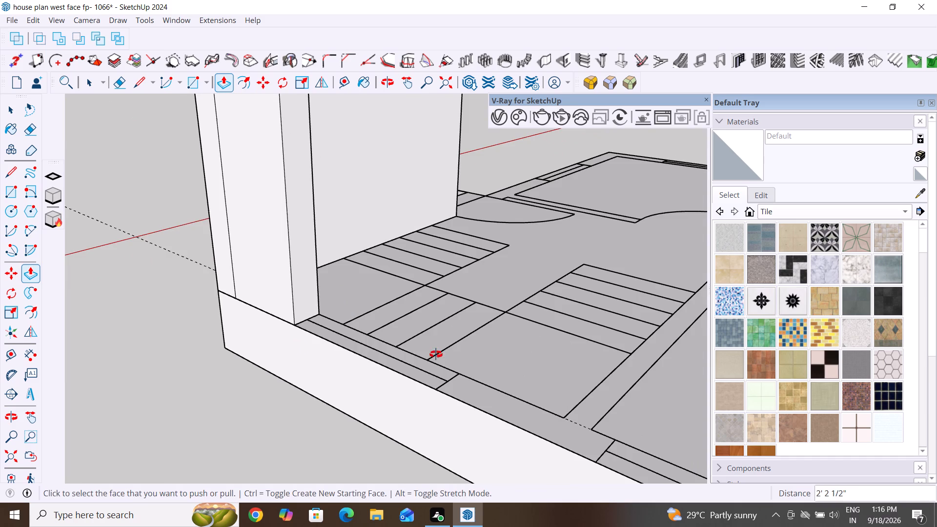
pyautogui.moveTo(436, 354); pyautogui.dragTo(392, 359, button='middle')
pyautogui.click(269, 301)
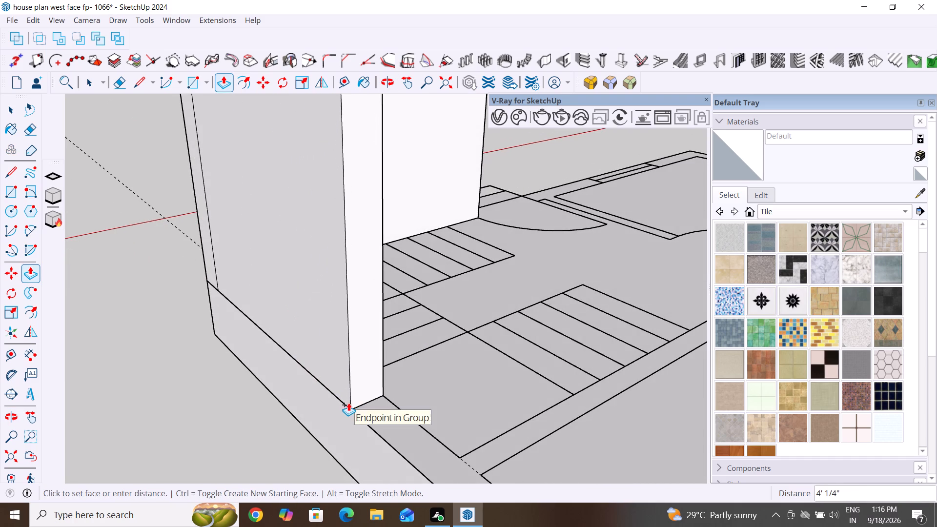
pyautogui.click(347, 407)
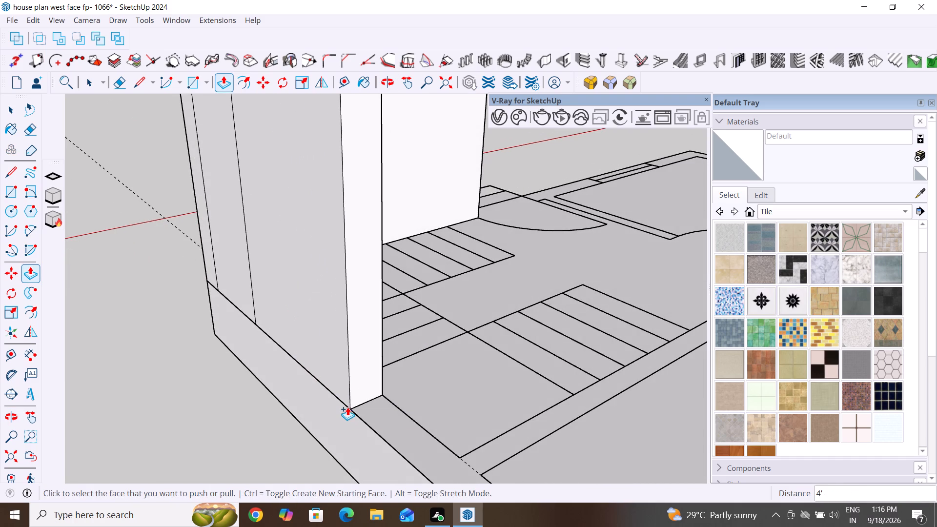
# Extend the side wall's end face another 3' 1 1/2" up to the near edge of the window beyond the staircase.
pyautogui.scroll(-4, 345, 324)
pyautogui.moveTo(351, 389); pyautogui.dragTo(419, 330, button='middle')
pyautogui.moveTo(464, 322); pyautogui.dragTo(405, 325, button='middle')
pyautogui.click(369, 303)
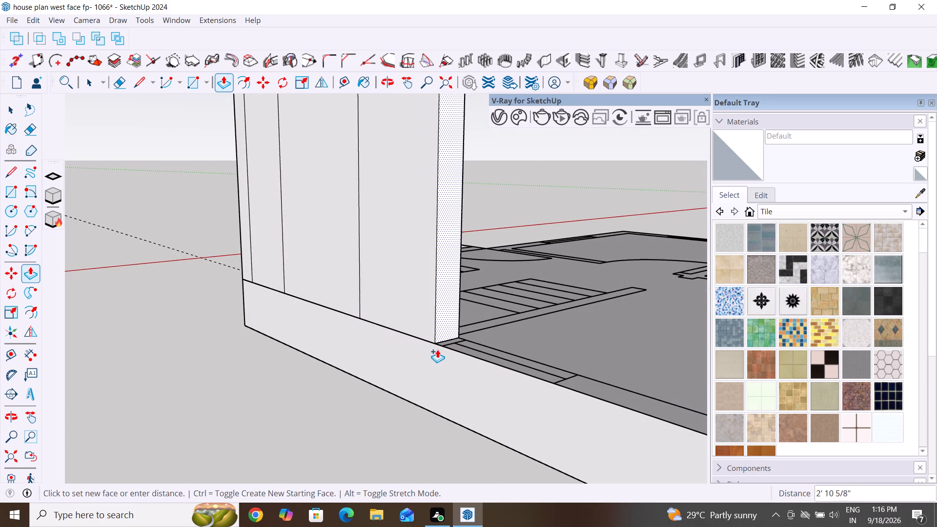
pyautogui.click(447, 349)
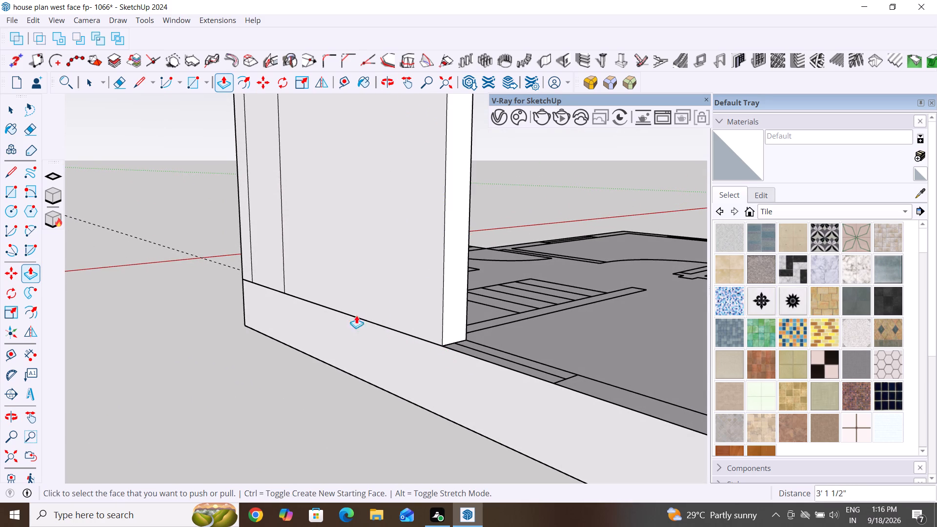
# Push/Pull the side wall's end face 3' across this window to its far edge.
pyautogui.scroll(-3, 241, 331)
pyautogui.moveTo(285, 369); pyautogui.dragTo(405, 526, button='middle')
pyautogui.scroll(-11, 240, 265)
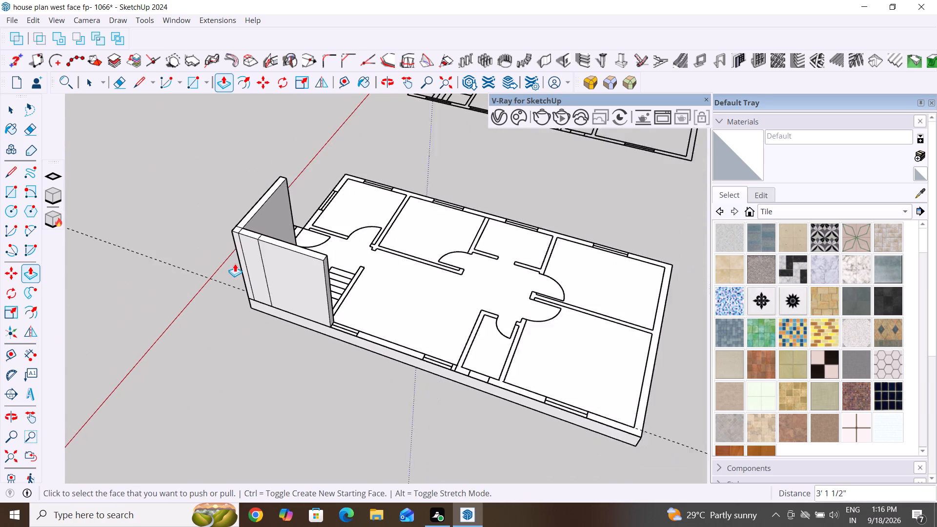
pyautogui.scroll(5, 579, 415)
pyautogui.scroll(4, 206, 292)
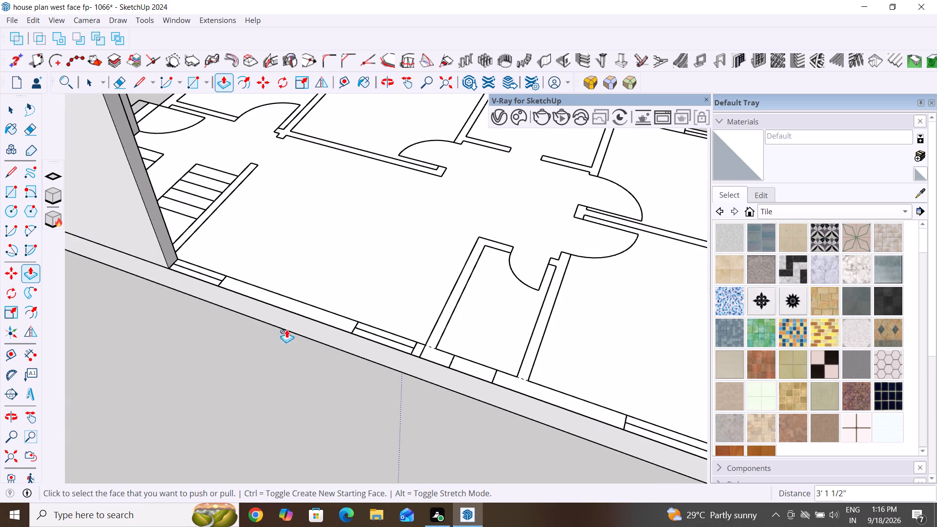
pyautogui.moveTo(282, 336); pyautogui.dragTo(215, 383, button='middle')
pyautogui.scroll(-4, 221, 423)
pyautogui.scroll(-5, 256, 309)
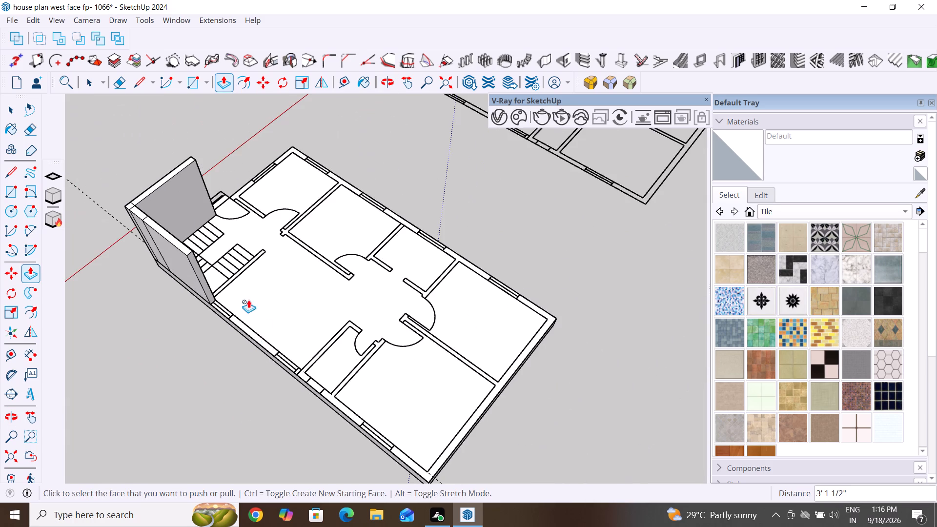
pyautogui.scroll(7, 162, 143)
pyautogui.moveTo(305, 341); pyautogui.dragTo(348, 202, button='middle')
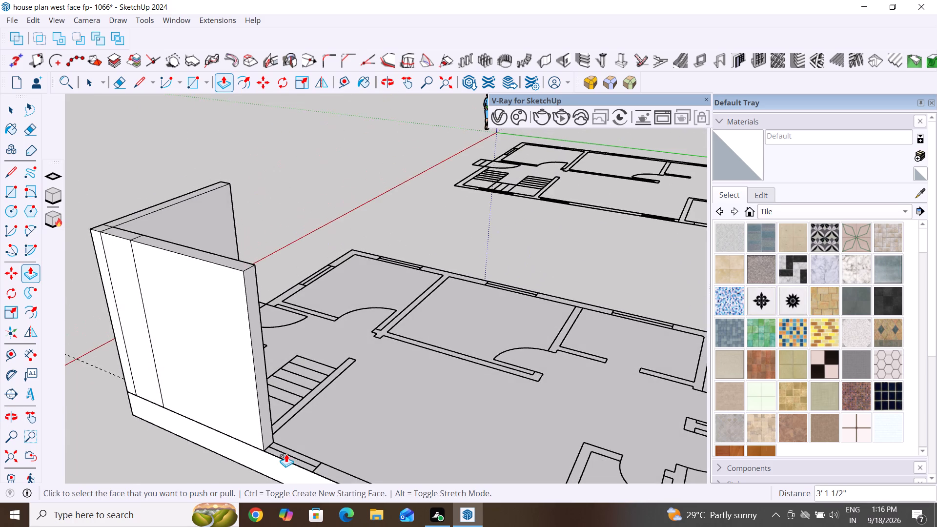
pyautogui.scroll(3, 286, 455)
pyautogui.scroll(-5, 367, 338)
pyautogui.scroll(3, 369, 440)
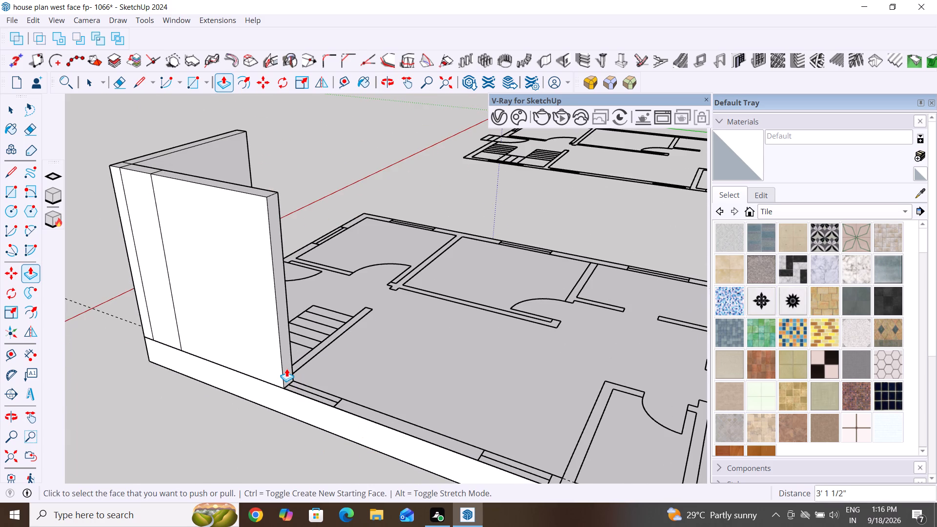
pyautogui.click(286, 368)
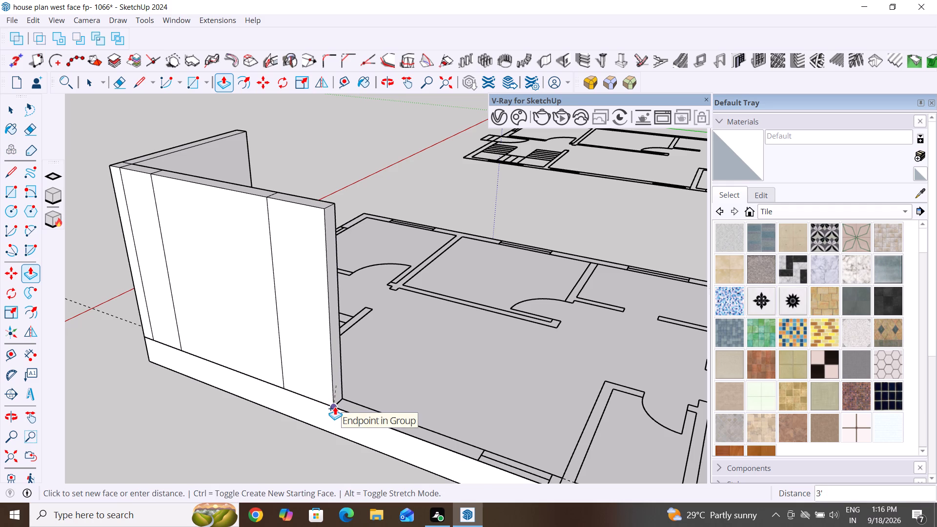
pyautogui.click(335, 406)
# Extend the side wall's end face 7' 5" up to the near edge of the window before the small room.
pyautogui.click(341, 393)
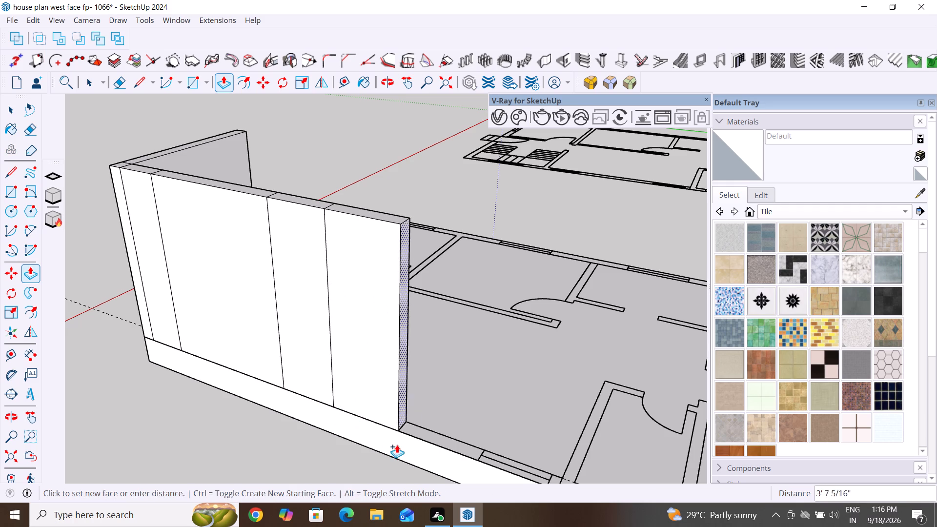
pyautogui.moveTo(401, 445); pyautogui.dragTo(424, 360, button='middle')
pyautogui.scroll(-3, 424, 360)
pyautogui.scroll(8, 446, 380)
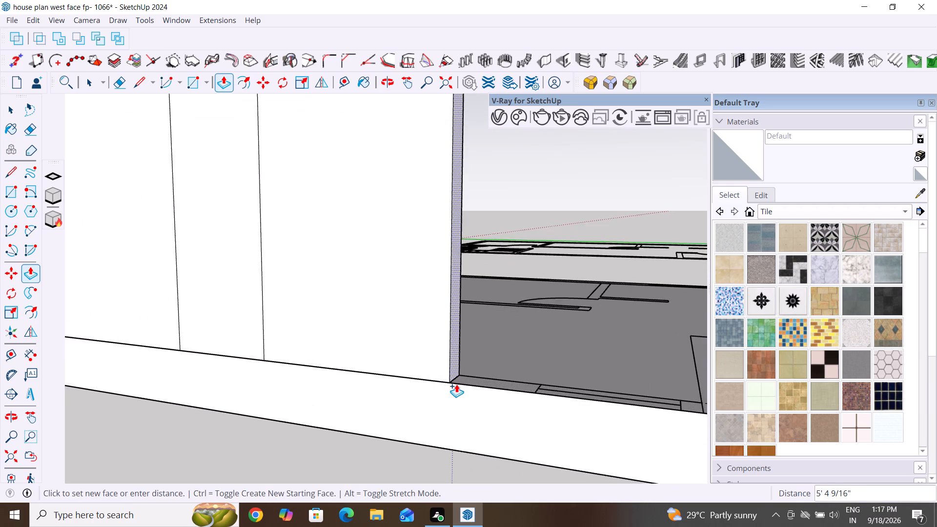
pyautogui.scroll(-10, 456, 384)
pyautogui.moveTo(475, 384); pyautogui.dragTo(461, 431, button='middle')
pyautogui.scroll(2, 461, 431)
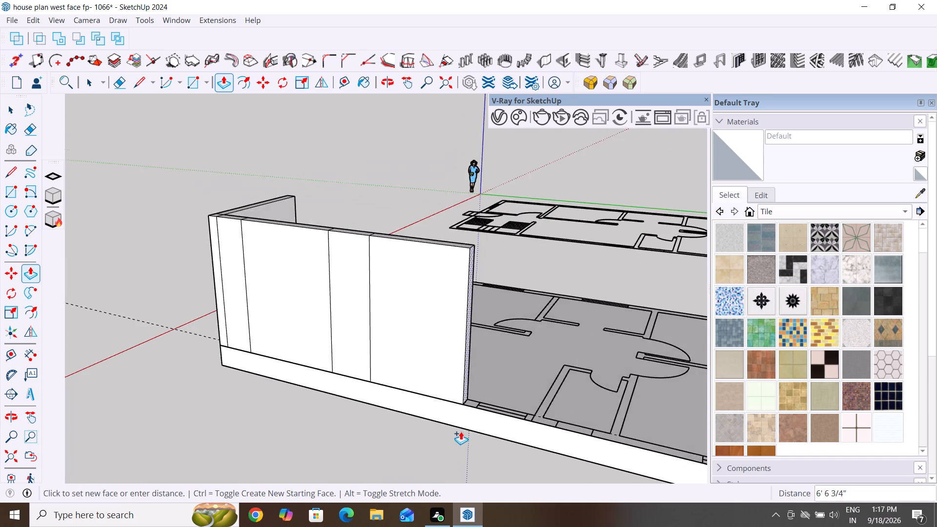
pyautogui.scroll(4, 461, 431)
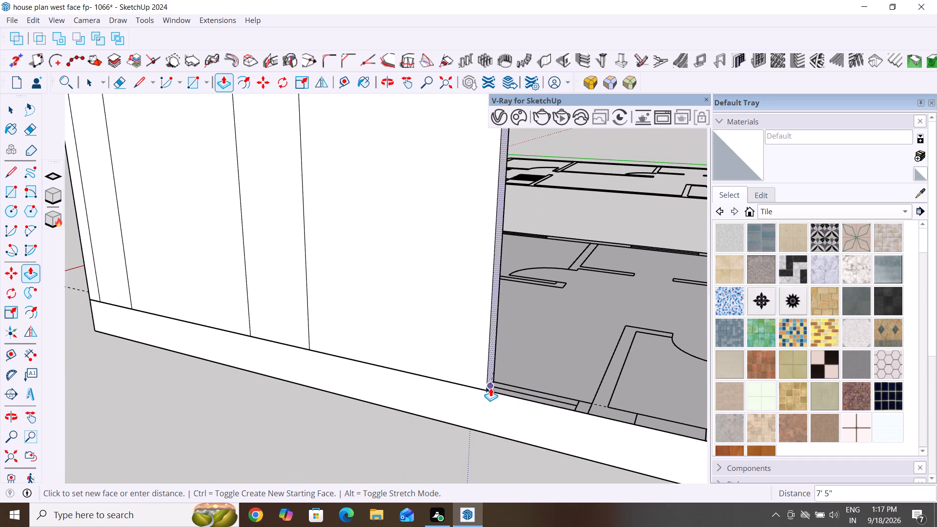
pyautogui.click(490, 388)
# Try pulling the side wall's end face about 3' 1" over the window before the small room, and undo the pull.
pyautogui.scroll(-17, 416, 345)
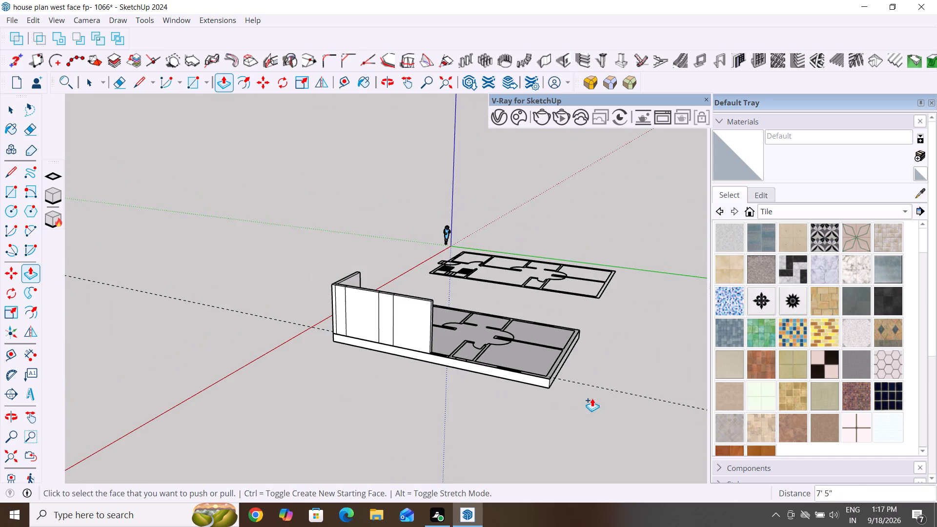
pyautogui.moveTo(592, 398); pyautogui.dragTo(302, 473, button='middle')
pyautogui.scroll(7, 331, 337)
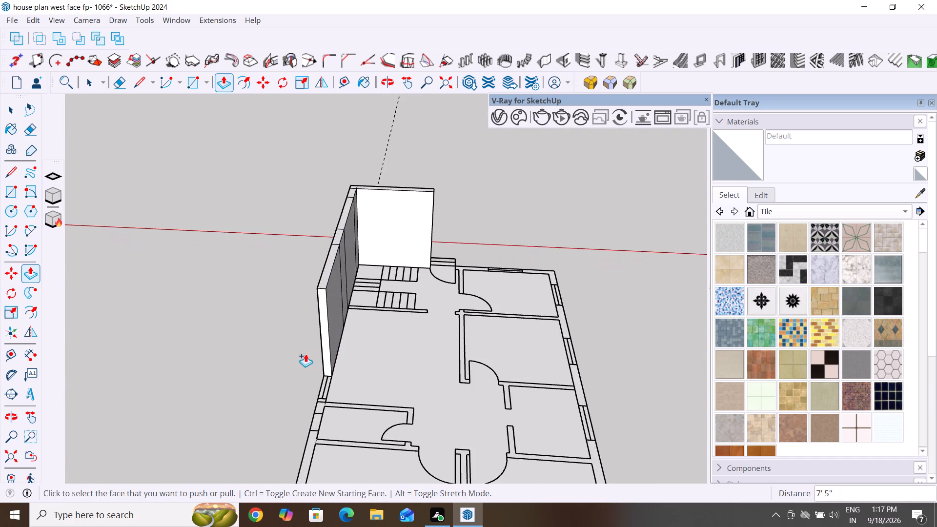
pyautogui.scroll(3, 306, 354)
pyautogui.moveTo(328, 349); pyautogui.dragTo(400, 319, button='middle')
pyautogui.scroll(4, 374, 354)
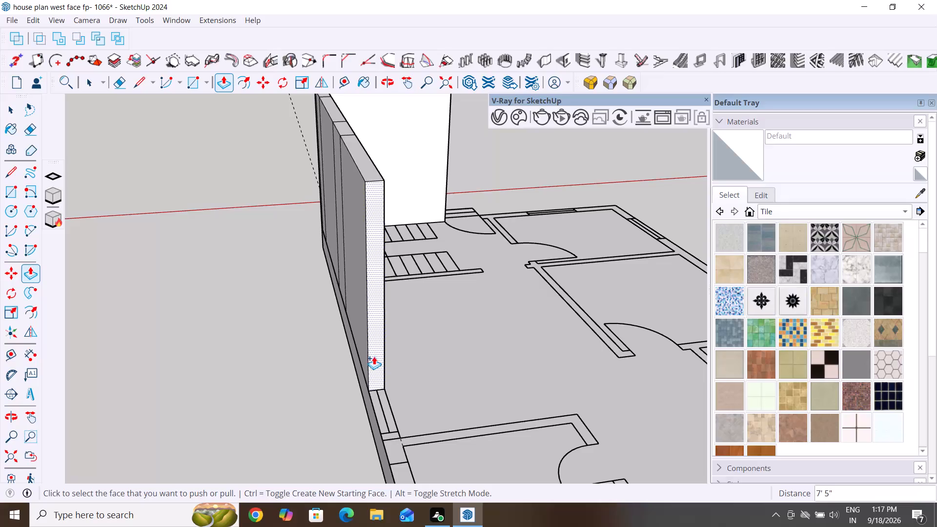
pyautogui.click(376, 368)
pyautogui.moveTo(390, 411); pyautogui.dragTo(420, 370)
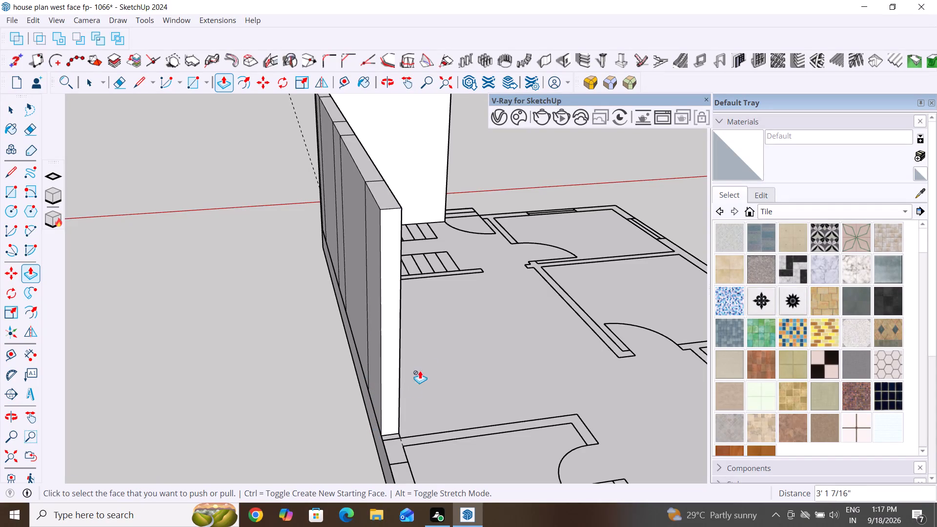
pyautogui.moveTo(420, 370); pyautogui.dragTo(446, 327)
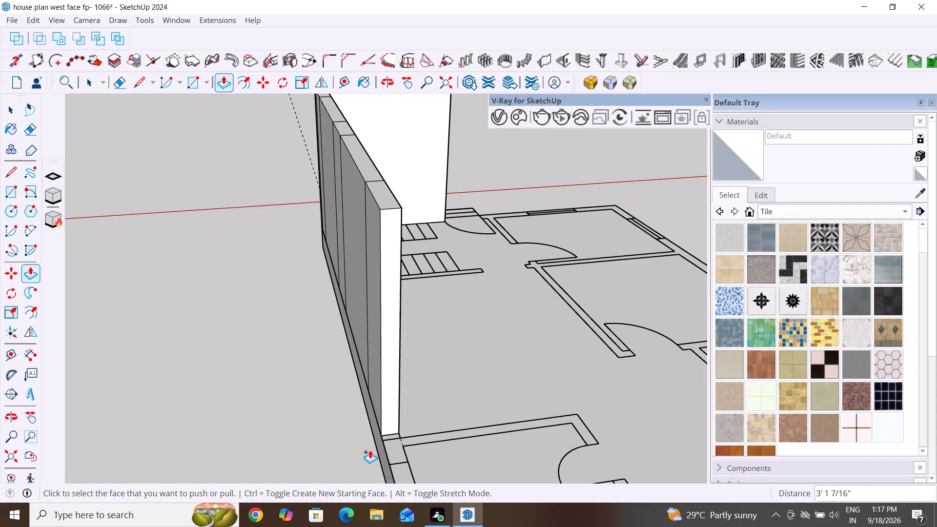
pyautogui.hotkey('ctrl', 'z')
# Pull the side wall's end face 3' 5" past the window to the outer face of the small room's partition.
pyautogui.moveTo(302, 440); pyautogui.dragTo(473, 452, button='middle')
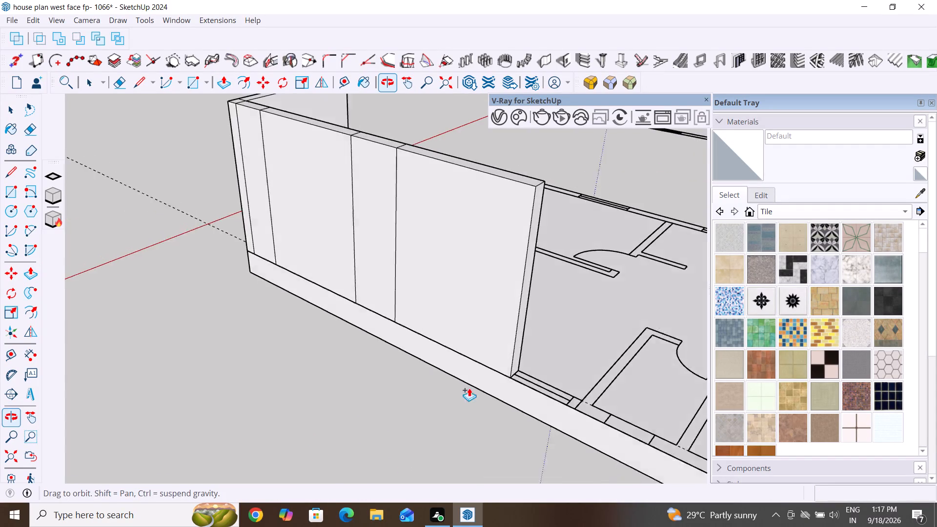
pyautogui.scroll(-10, 464, 384)
pyautogui.scroll(4, 503, 415)
pyautogui.moveTo(455, 406); pyautogui.dragTo(543, 419, button='middle')
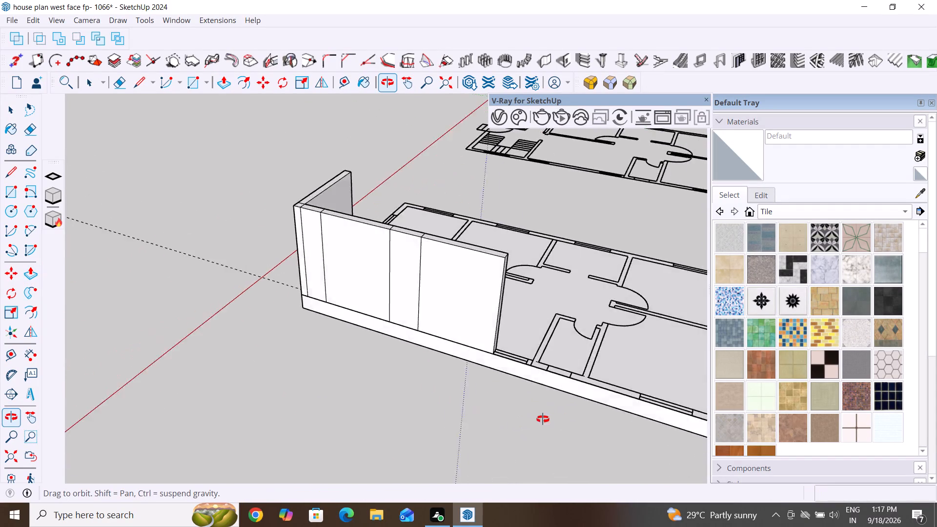
pyautogui.moveTo(543, 419); pyautogui.dragTo(551, 412, button='middle')
pyautogui.scroll(8, 604, 357)
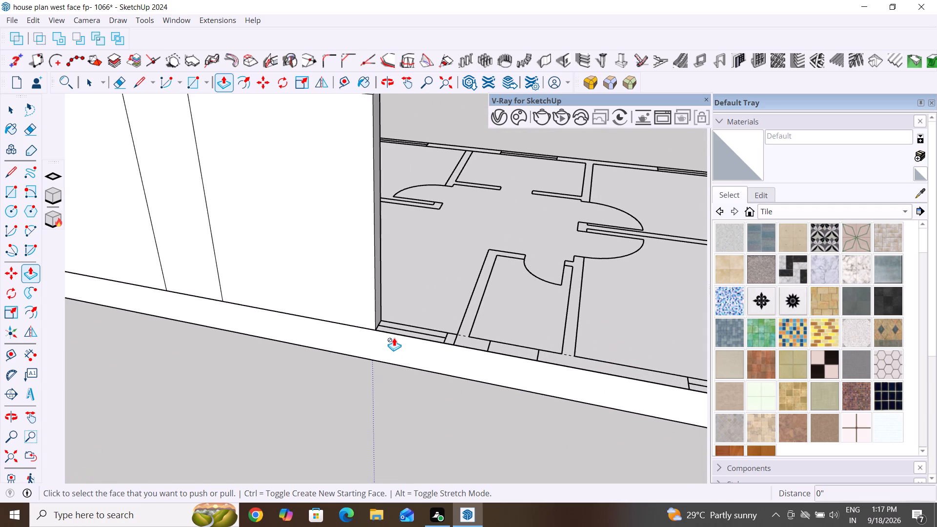
pyautogui.moveTo(431, 332); pyautogui.dragTo(280, 337, button='middle')
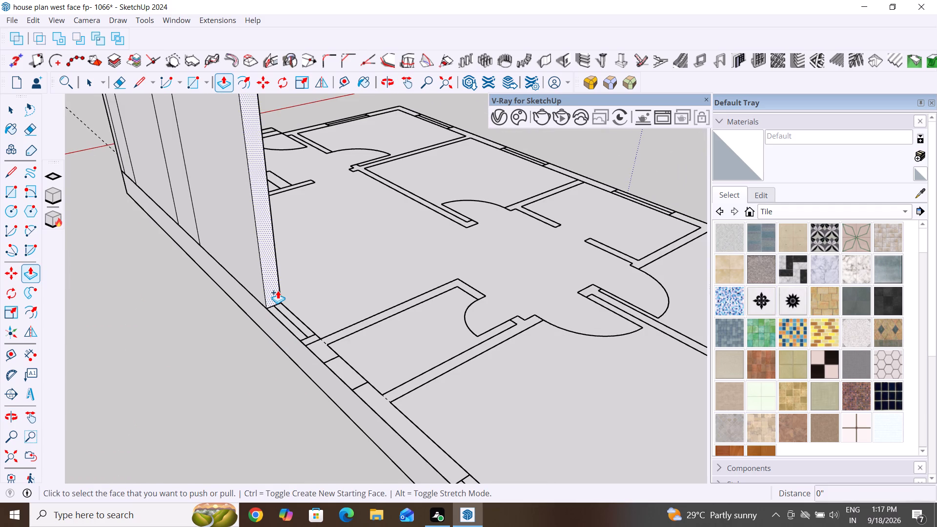
pyautogui.click(278, 290)
pyautogui.click(306, 345)
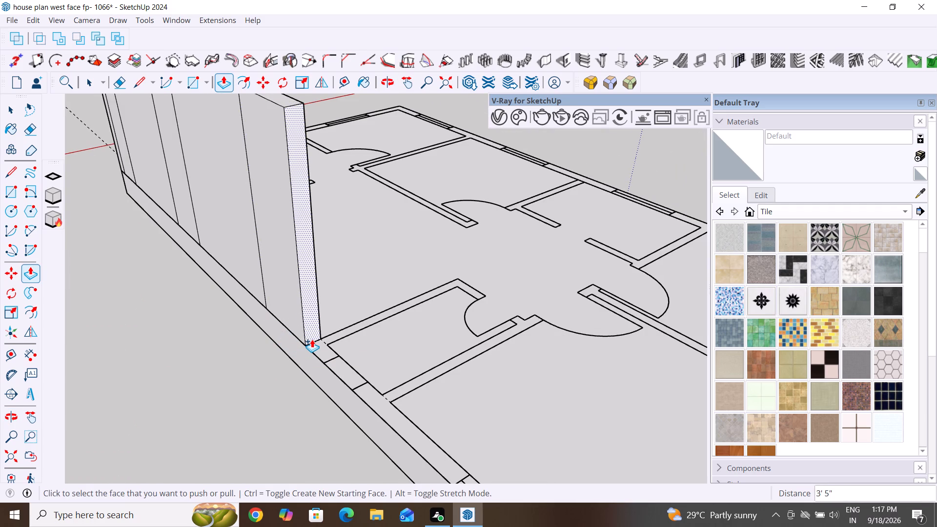
# Extend the side wall's end face 6" across the thickness of the small room's partition to its inner face.
pyautogui.scroll(-4, 311, 338)
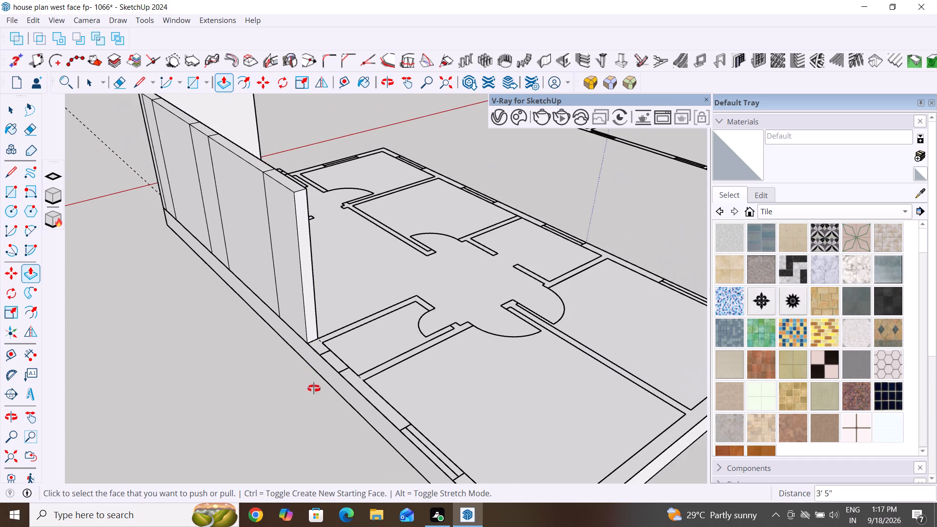
pyautogui.moveTo(315, 386); pyautogui.dragTo(292, 432, button='middle')
pyautogui.scroll(3, 305, 381)
pyautogui.click(294, 343)
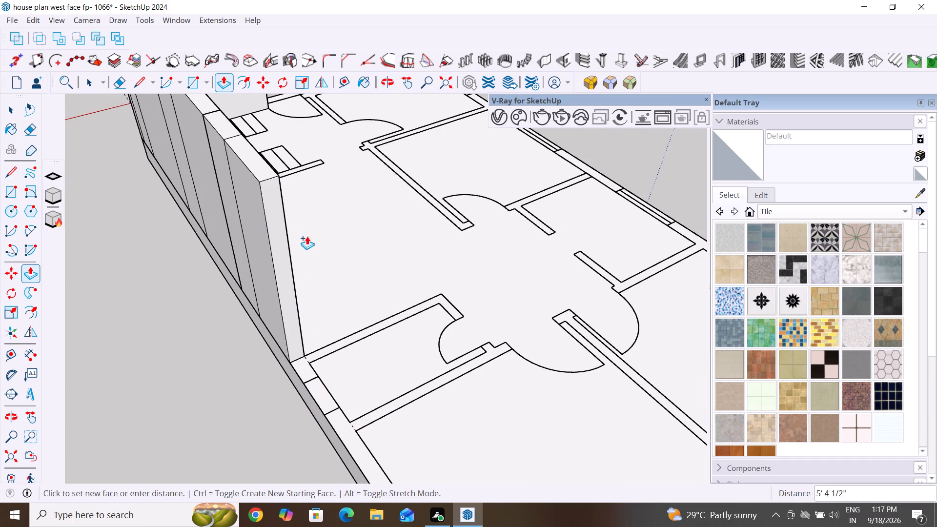
pyautogui.scroll(-10, 331, 353)
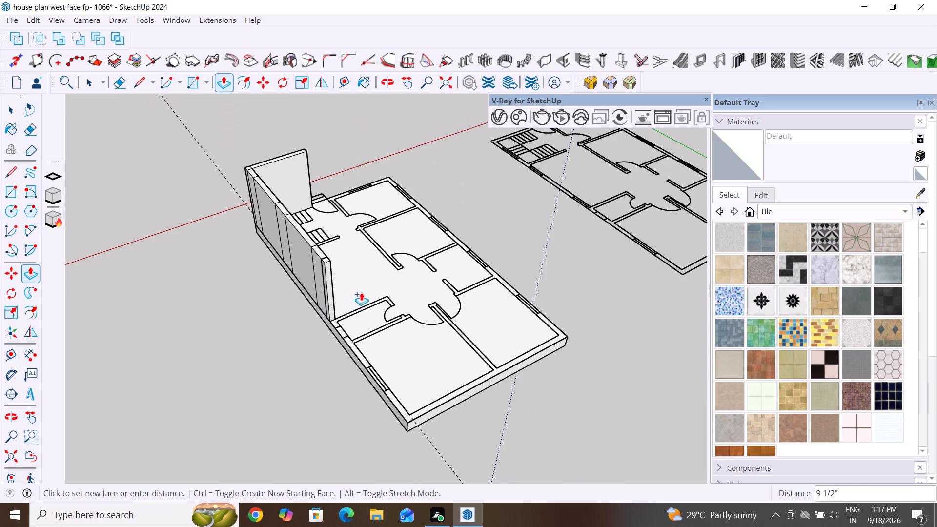
pyautogui.moveTo(408, 423); pyautogui.dragTo(339, 314, button='middle')
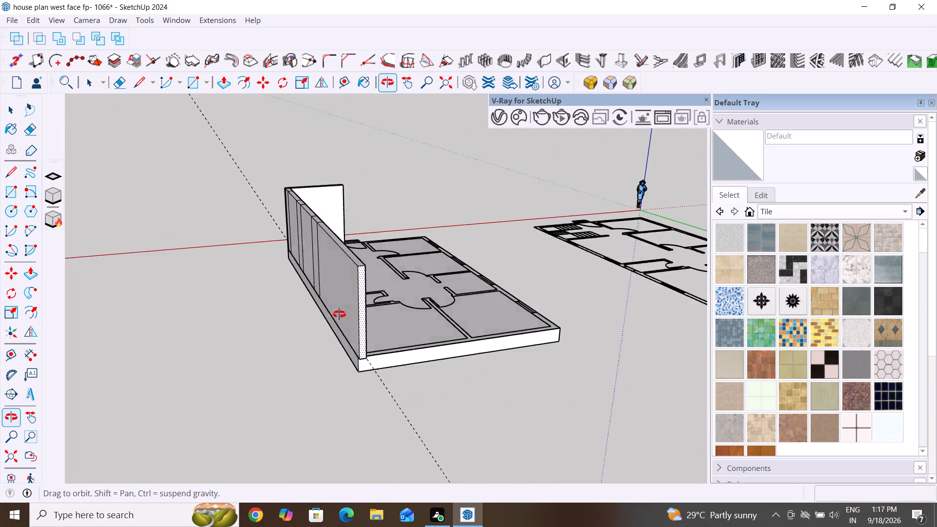
pyautogui.moveTo(339, 314); pyautogui.dragTo(337, 314, button='middle')
pyautogui.moveTo(336, 314); pyautogui.dragTo(92, 414, button='middle')
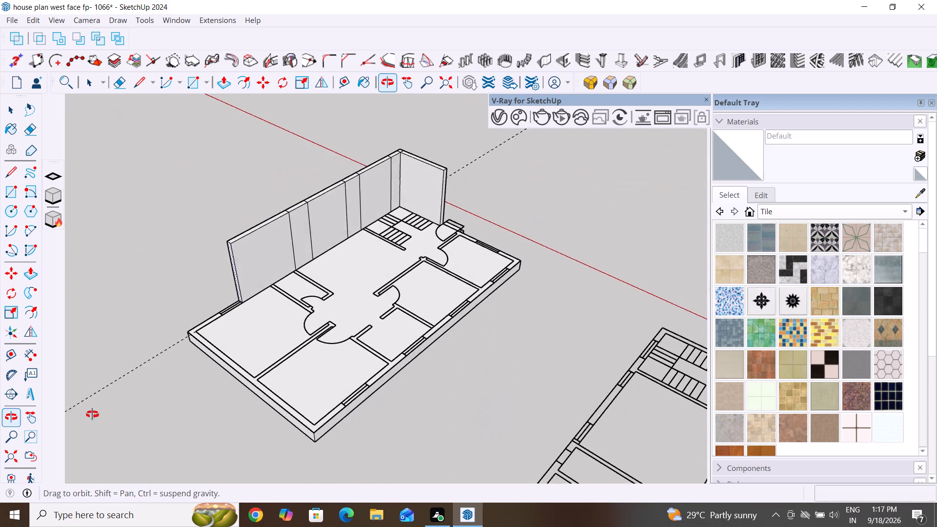
pyautogui.moveTo(92, 414); pyautogui.dragTo(296, 474, button='middle')
pyautogui.scroll(14, 290, 365)
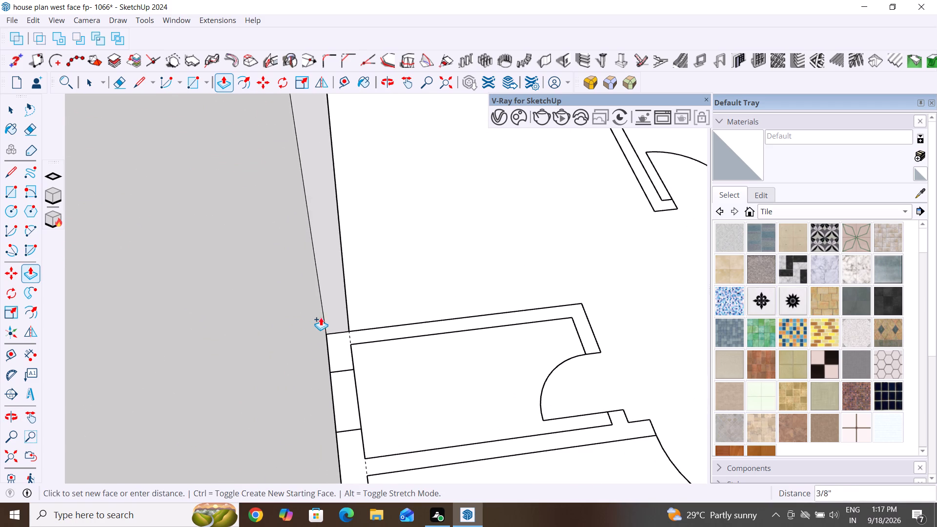
pyautogui.moveTo(369, 353); pyautogui.dragTo(219, 341, button='middle')
pyautogui.click(329, 320)
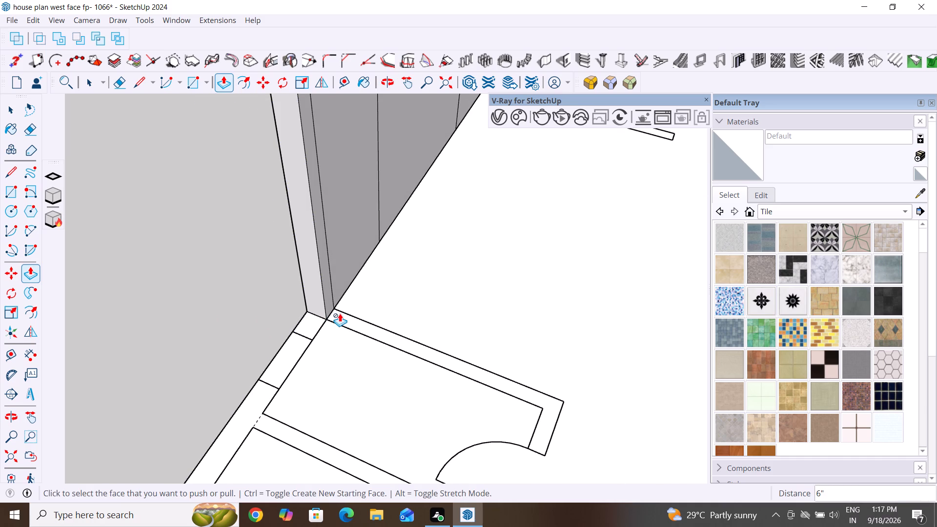
# Pull the 6" section's inward face 7' 5" along the small room's partition strip to its inner corner.
pyautogui.click(331, 306)
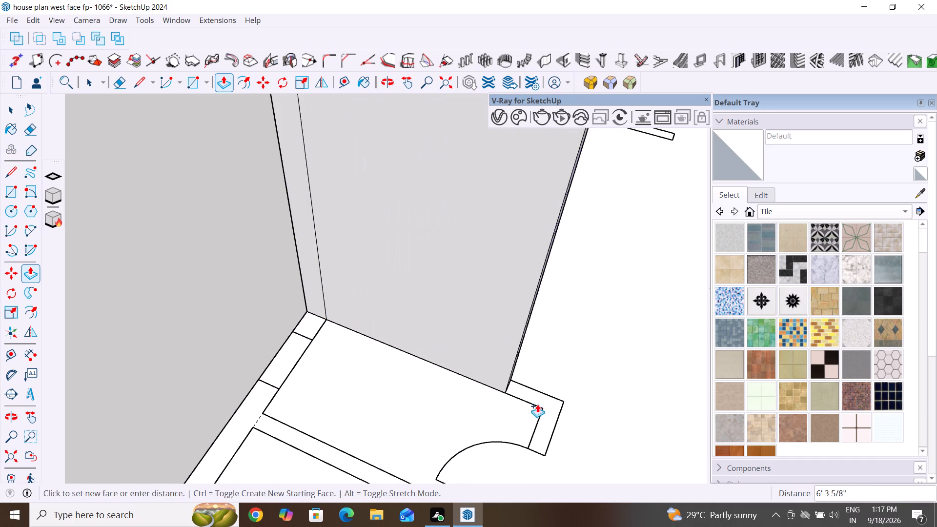
pyautogui.click(543, 405)
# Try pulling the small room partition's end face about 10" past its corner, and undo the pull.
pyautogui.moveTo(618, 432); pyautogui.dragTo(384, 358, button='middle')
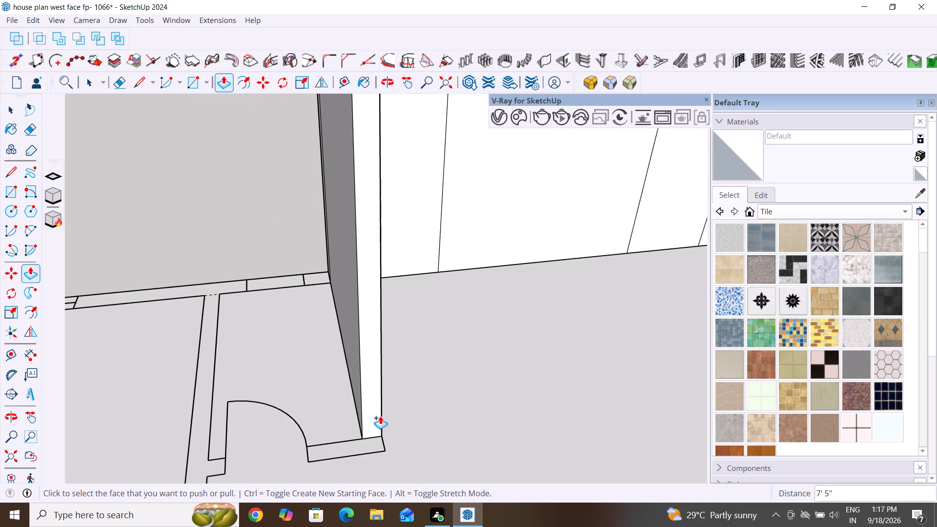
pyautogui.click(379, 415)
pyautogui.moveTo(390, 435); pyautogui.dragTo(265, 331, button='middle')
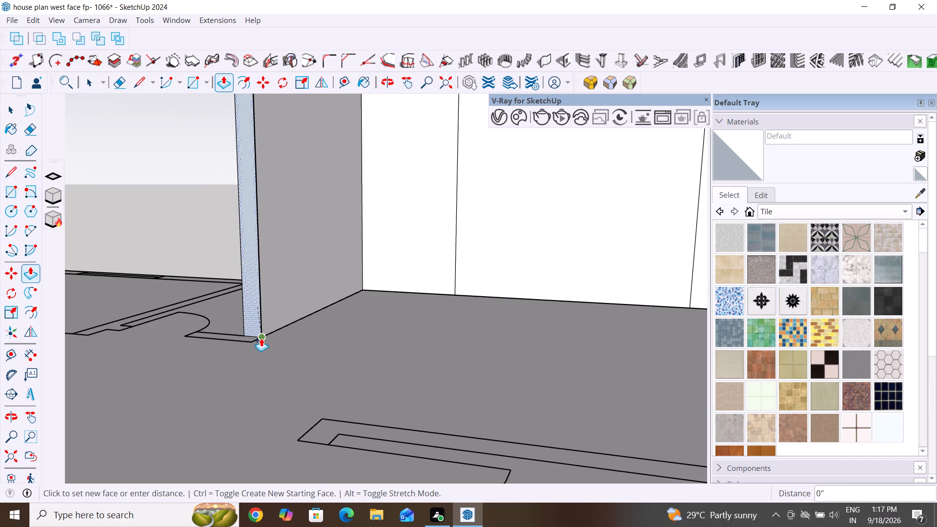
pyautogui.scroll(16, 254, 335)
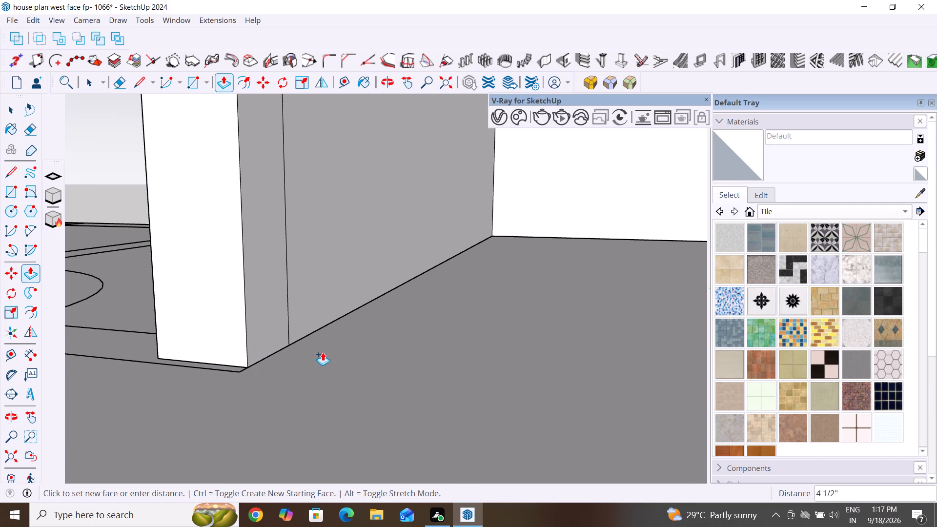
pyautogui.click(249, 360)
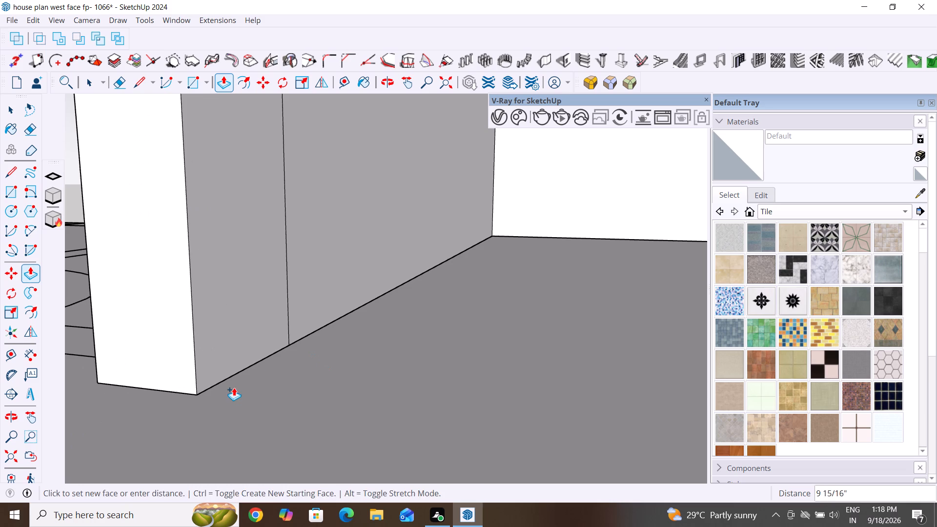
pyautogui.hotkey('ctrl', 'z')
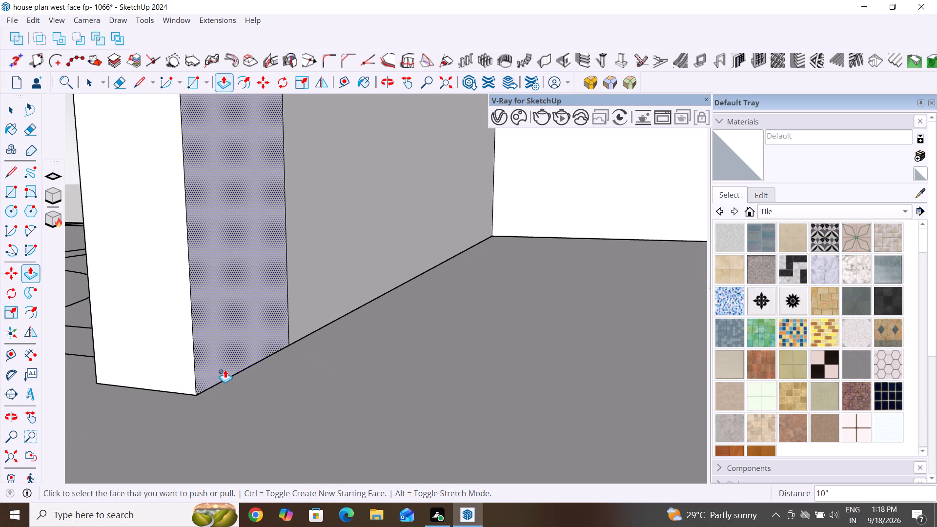
# Pull the partition's end face 6" across the return wall strip to its outer corner.
pyautogui.click(240, 307)
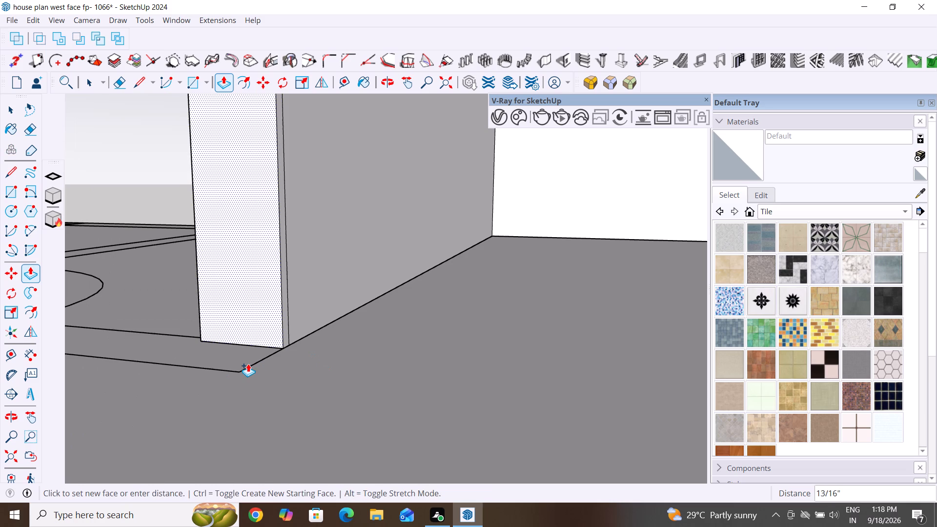
pyautogui.click(239, 369)
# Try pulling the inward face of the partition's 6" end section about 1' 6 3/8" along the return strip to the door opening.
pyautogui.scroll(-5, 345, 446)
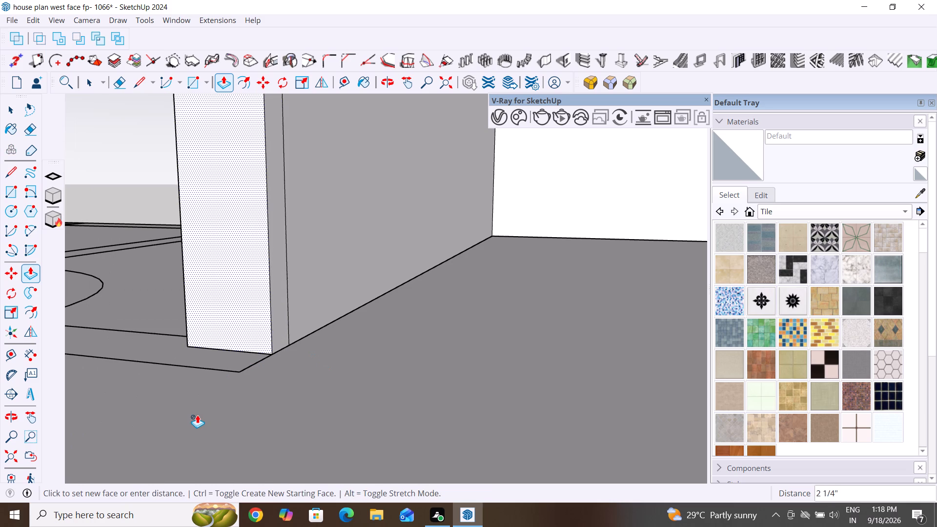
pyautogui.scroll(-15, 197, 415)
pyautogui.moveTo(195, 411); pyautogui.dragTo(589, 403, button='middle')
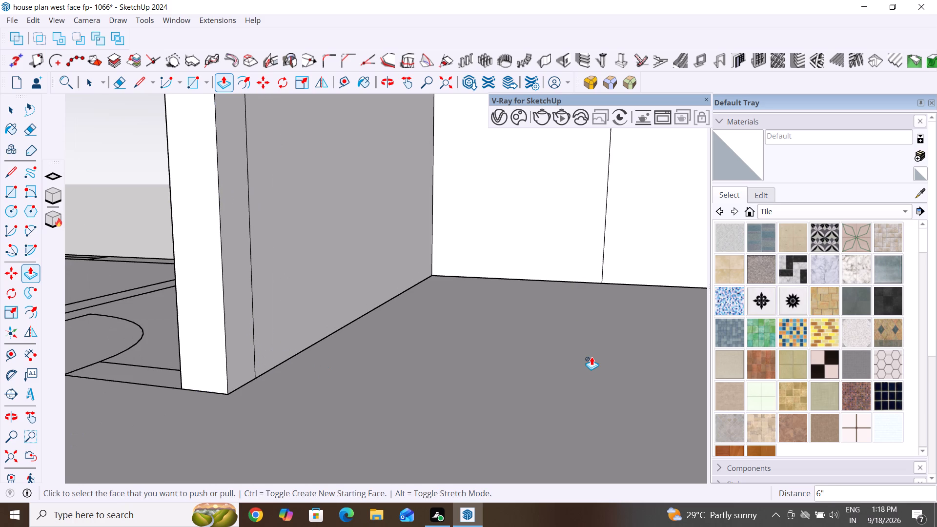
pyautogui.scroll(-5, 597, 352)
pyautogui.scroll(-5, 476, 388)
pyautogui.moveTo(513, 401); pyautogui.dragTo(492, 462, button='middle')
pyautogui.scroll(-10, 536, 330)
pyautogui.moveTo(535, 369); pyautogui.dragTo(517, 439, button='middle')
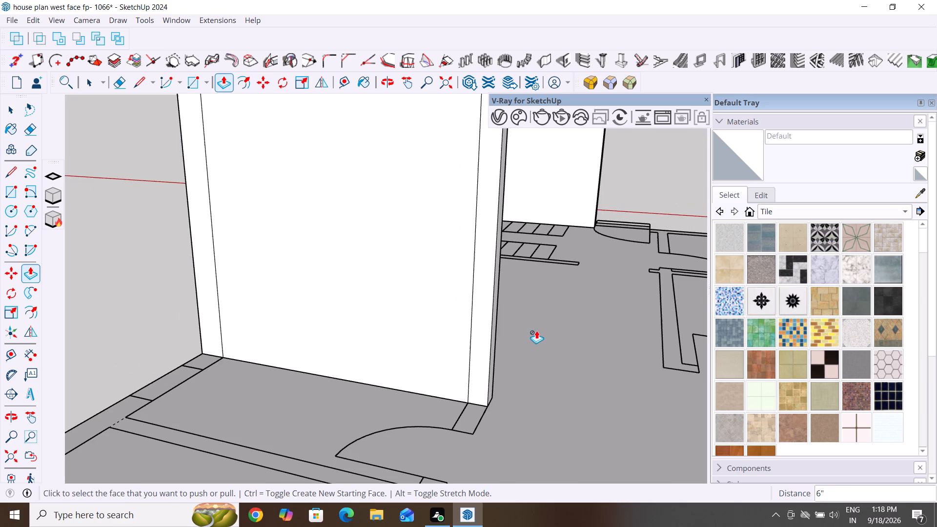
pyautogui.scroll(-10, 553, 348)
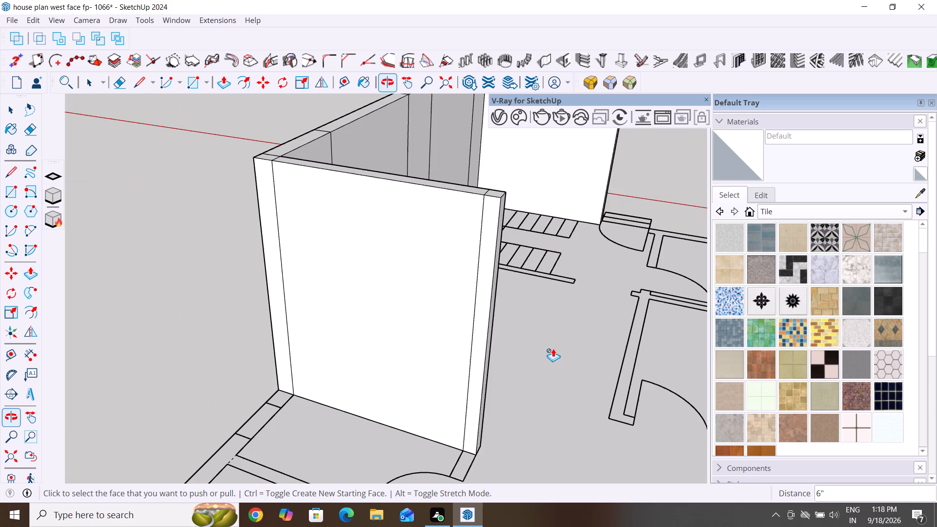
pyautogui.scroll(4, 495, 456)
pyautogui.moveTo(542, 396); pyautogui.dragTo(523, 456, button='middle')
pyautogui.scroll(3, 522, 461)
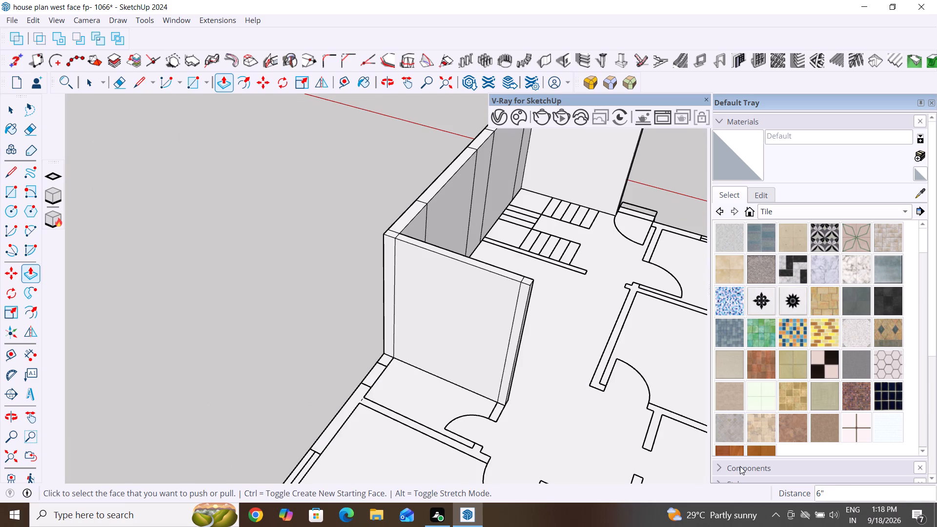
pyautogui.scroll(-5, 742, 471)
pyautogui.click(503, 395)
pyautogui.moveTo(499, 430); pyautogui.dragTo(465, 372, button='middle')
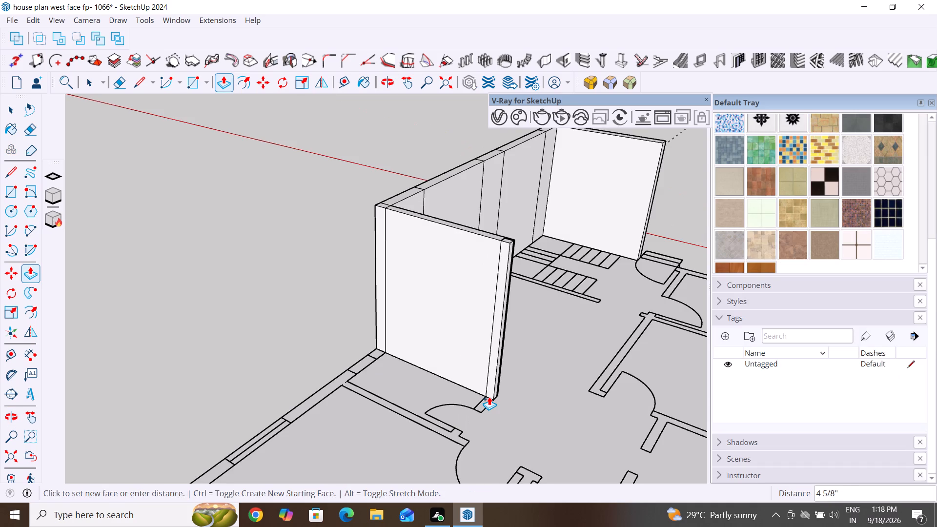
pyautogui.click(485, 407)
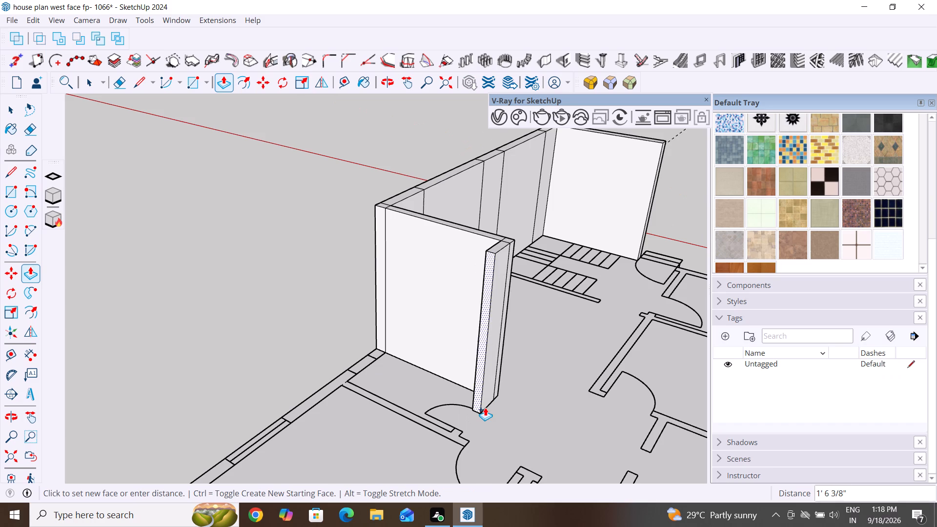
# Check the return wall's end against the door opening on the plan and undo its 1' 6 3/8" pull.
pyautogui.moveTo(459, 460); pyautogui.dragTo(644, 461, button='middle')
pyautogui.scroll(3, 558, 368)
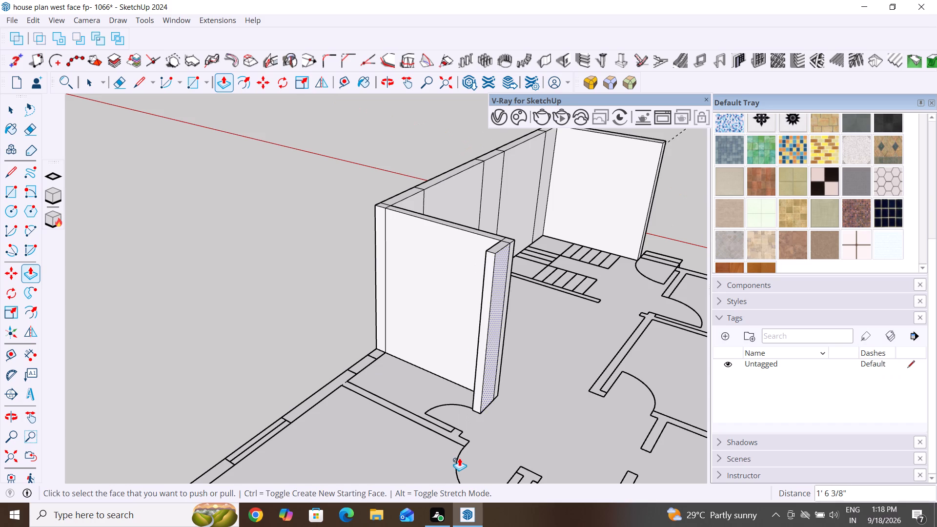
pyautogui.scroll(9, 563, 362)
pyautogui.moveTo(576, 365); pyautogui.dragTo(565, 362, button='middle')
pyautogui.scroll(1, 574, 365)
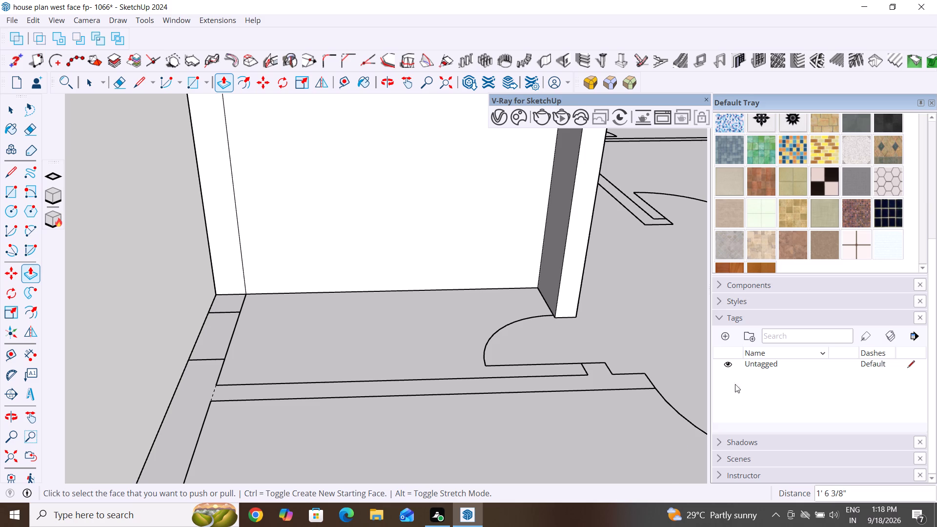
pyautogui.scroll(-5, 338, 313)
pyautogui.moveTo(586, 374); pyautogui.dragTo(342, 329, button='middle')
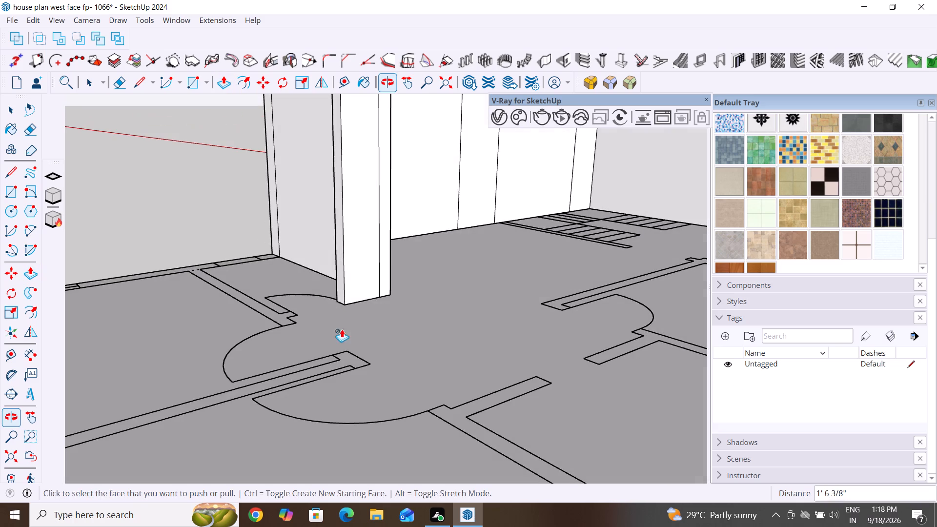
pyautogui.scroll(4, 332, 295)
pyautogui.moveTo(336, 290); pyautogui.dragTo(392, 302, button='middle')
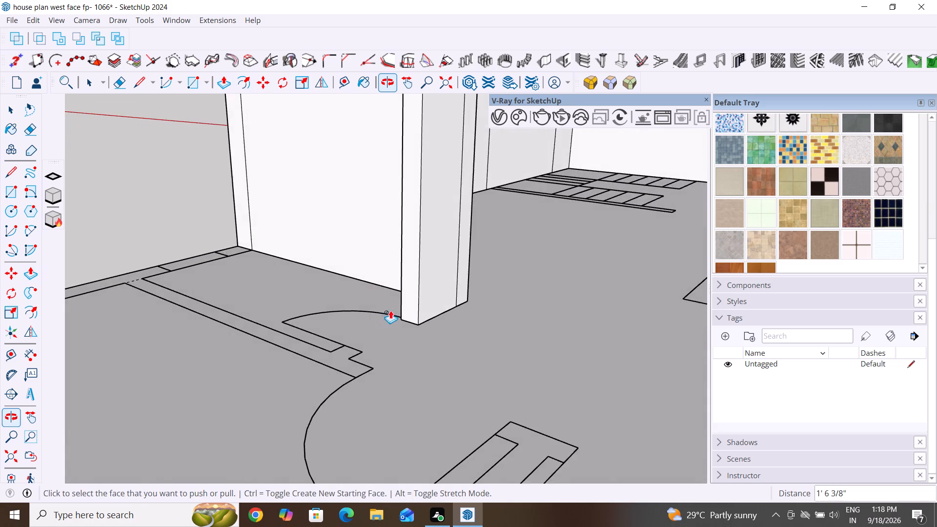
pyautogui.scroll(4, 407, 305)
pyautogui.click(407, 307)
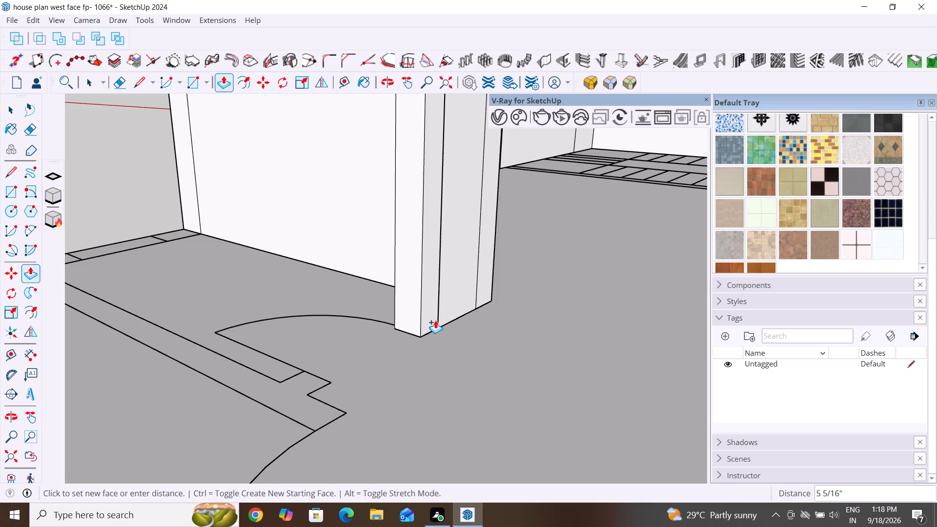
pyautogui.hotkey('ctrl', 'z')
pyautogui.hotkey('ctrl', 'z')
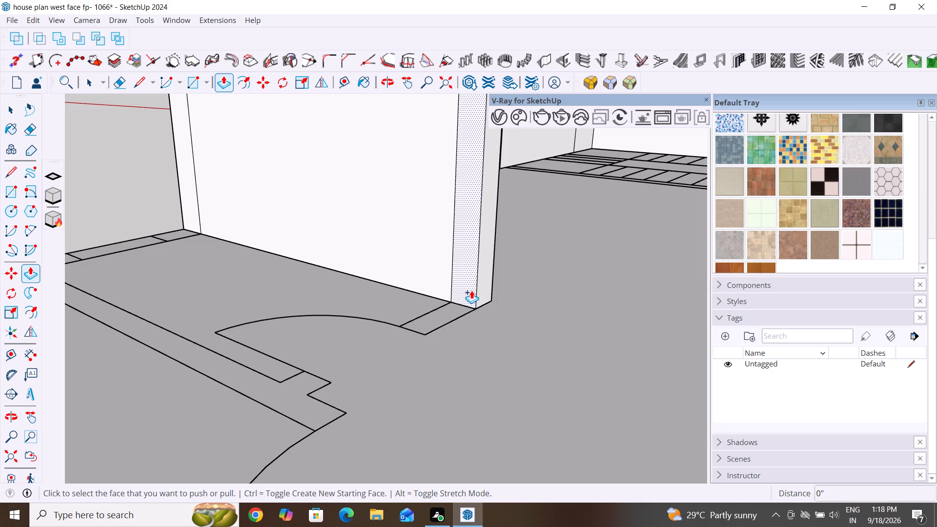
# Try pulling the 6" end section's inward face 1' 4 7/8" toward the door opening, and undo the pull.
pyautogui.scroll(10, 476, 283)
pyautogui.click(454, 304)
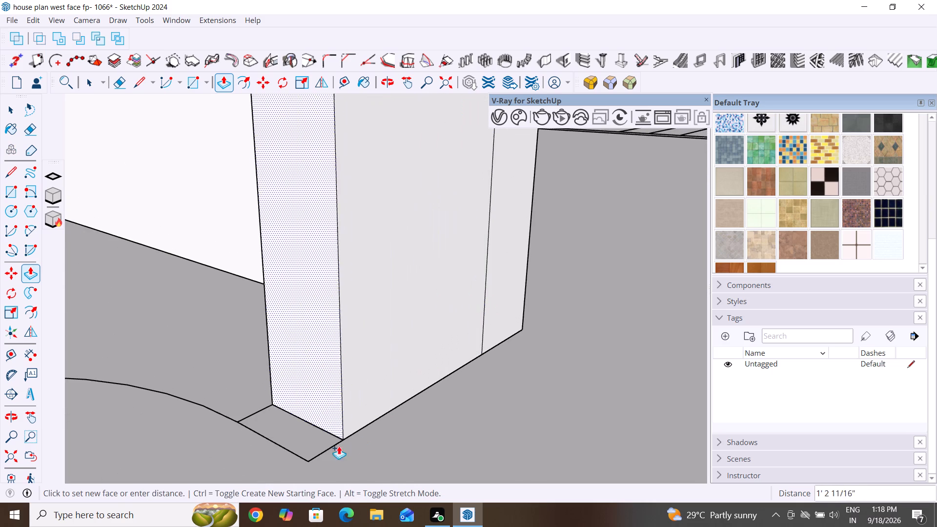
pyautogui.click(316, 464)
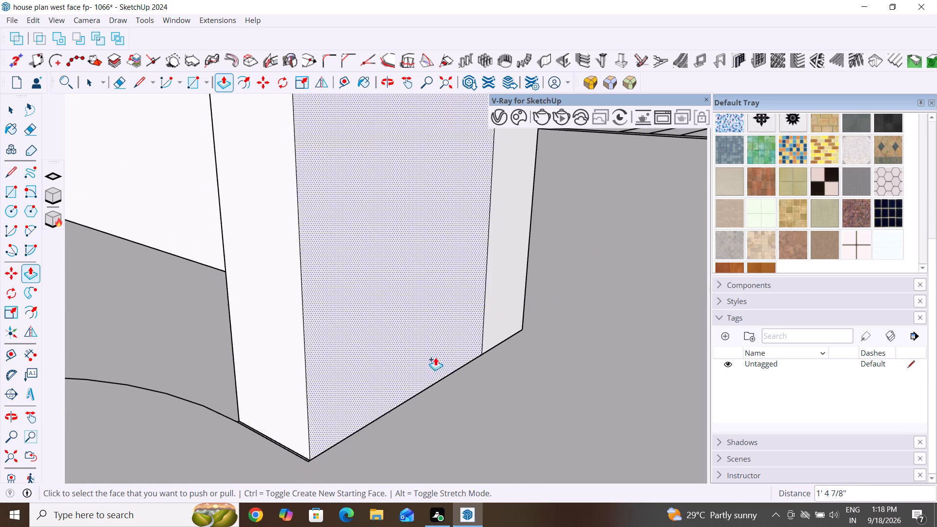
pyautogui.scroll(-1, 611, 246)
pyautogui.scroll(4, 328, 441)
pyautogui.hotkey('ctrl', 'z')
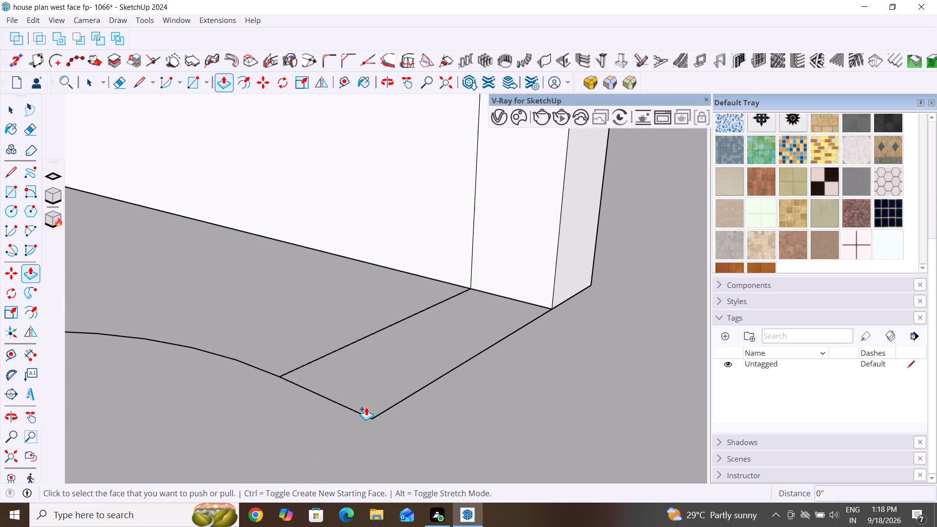
# Pull the 6" end section's inward face 1' 5" along the return strip to its corner at the door opening.
pyautogui.click(534, 285)
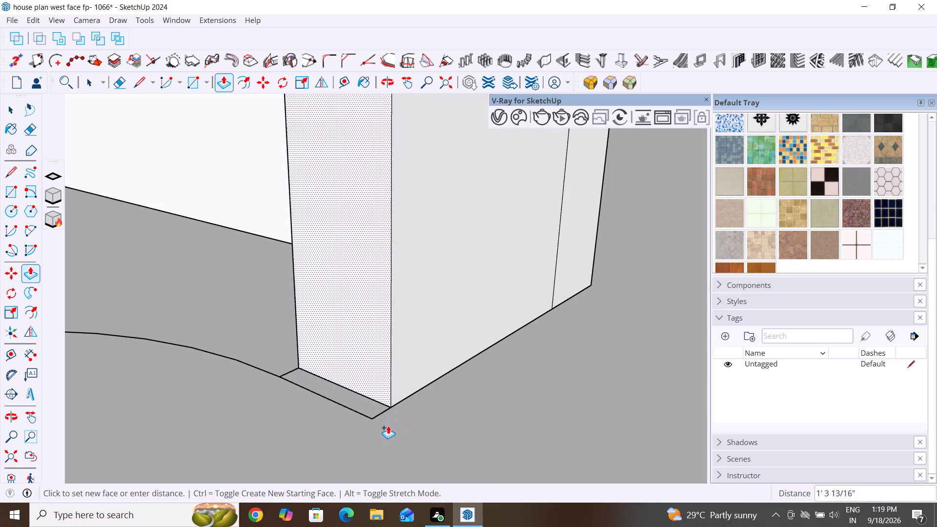
pyautogui.click(373, 419)
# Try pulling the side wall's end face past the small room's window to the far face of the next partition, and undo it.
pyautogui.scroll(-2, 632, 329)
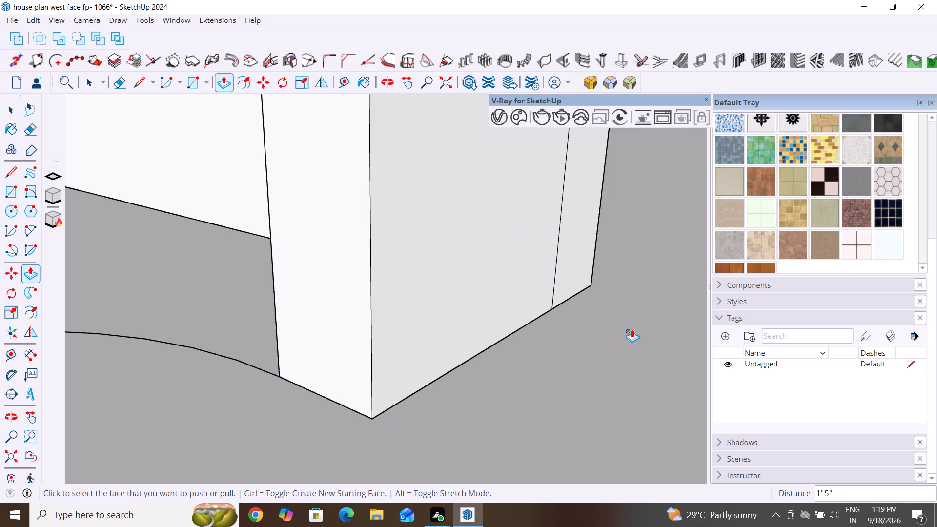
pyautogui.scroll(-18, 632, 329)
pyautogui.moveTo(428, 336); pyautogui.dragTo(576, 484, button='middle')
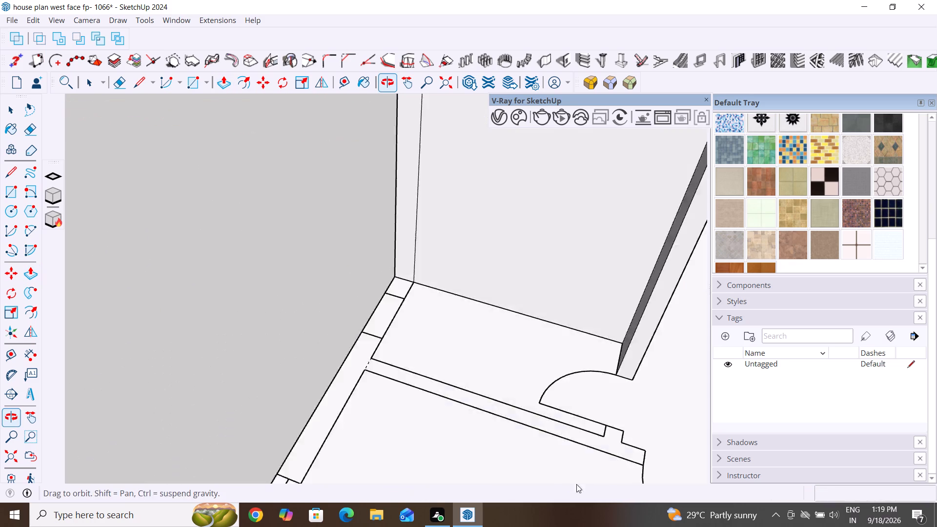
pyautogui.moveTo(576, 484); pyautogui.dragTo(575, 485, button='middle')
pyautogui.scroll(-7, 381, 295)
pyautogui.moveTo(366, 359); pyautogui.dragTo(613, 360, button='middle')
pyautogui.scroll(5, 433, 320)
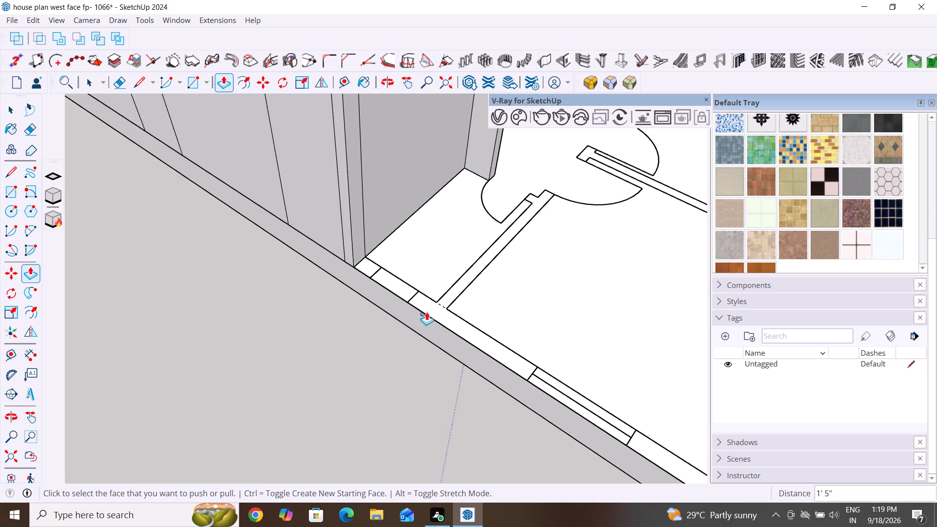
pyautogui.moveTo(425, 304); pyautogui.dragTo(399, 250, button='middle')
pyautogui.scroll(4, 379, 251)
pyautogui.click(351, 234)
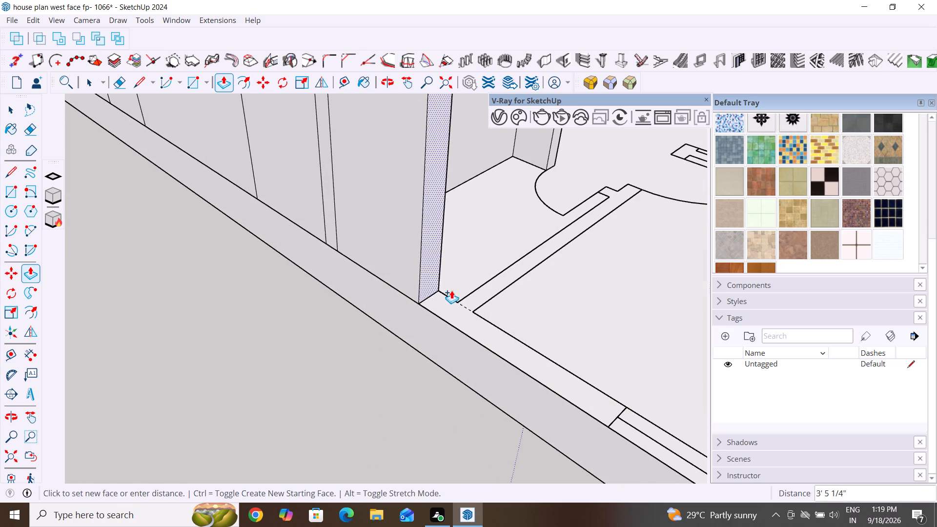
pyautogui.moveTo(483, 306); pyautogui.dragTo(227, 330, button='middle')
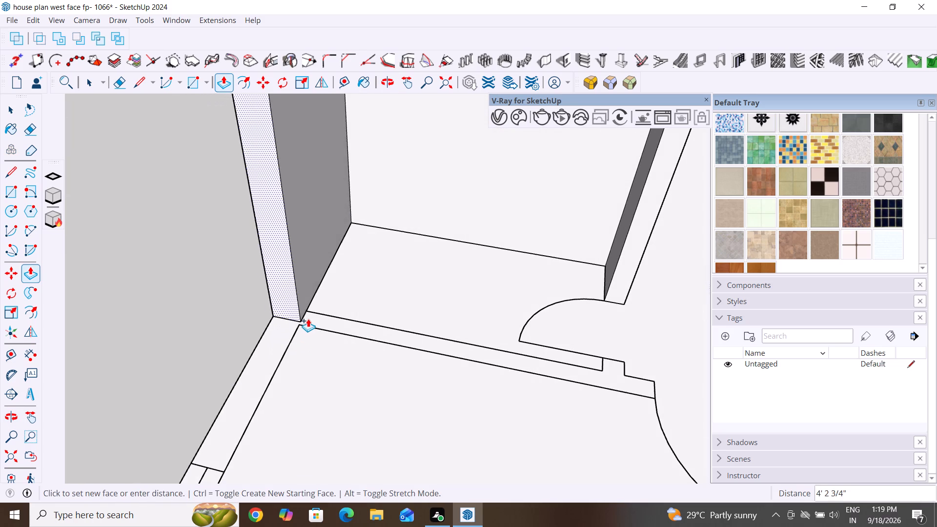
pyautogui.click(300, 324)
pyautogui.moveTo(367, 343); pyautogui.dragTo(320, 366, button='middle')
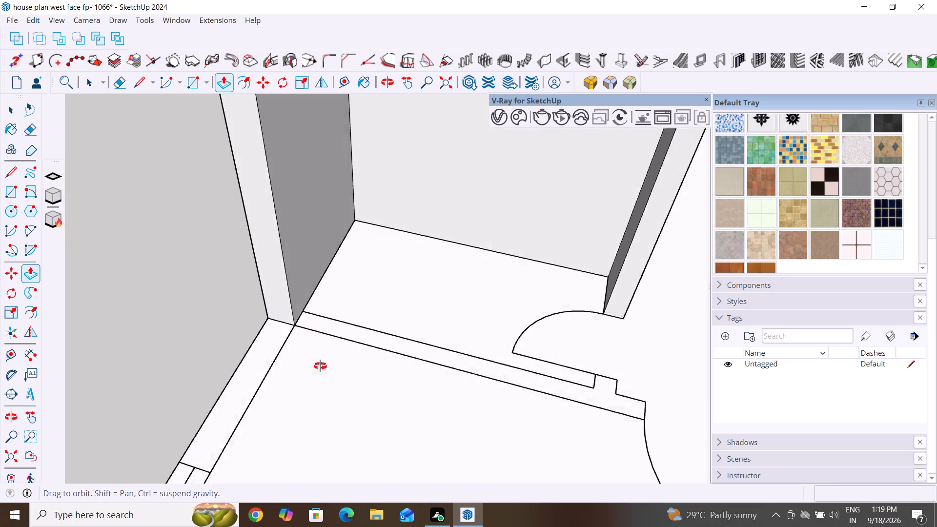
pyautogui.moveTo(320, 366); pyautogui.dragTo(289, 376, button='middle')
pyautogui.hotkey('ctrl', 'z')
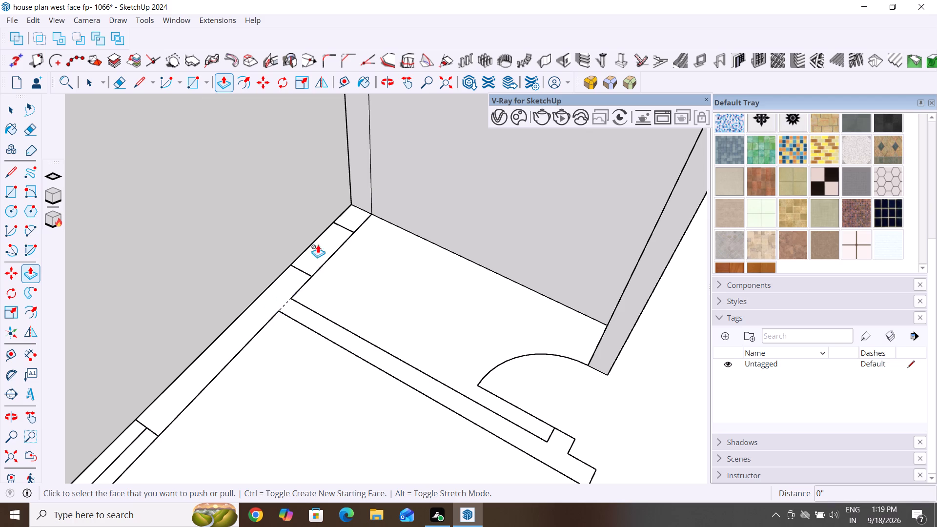
# Pull the side wall's end face 3' 10" past the small room's window to the near corner of the next partition.
pyautogui.click(370, 202)
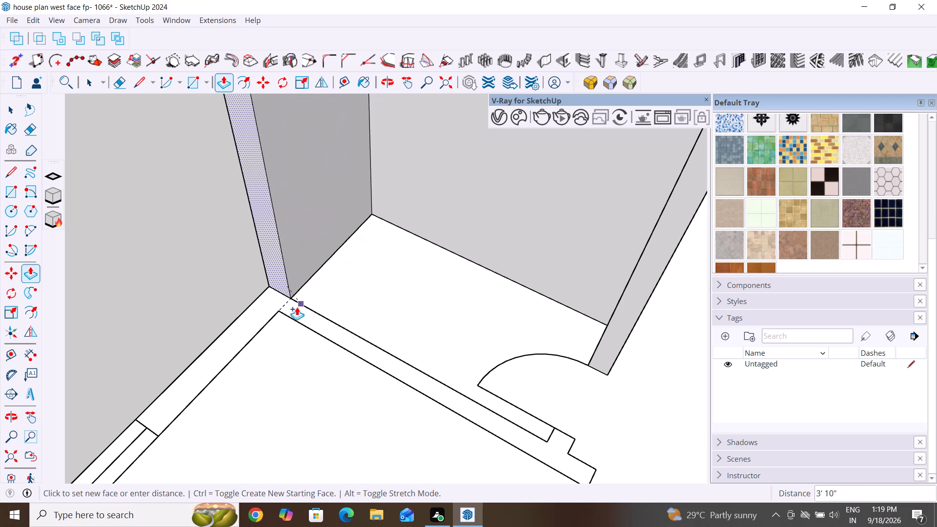
pyautogui.click(295, 300)
pyautogui.scroll(2, 281, 297)
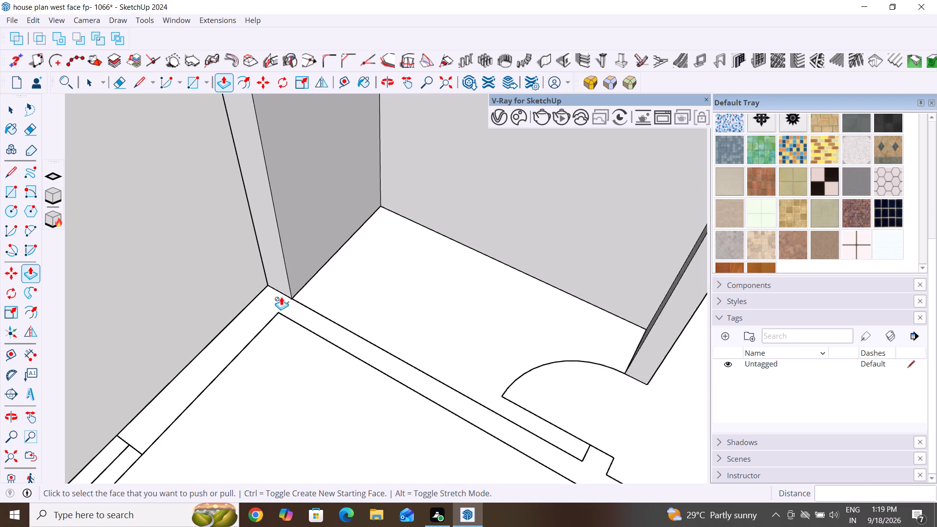
# Pull the side wall's end face 6" across the thickness of the next partition strip.
pyautogui.scroll(5, 281, 297)
pyautogui.click(276, 275)
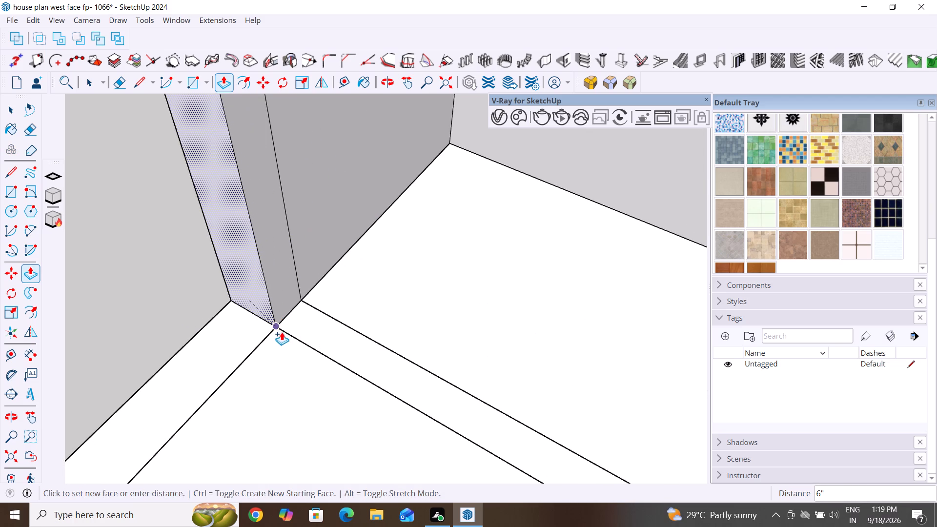
pyautogui.click(282, 332)
# Pull the 6" section's inward face 7' 5" along the partition strip to the jog near the door opening.
pyautogui.scroll(-7, 283, 304)
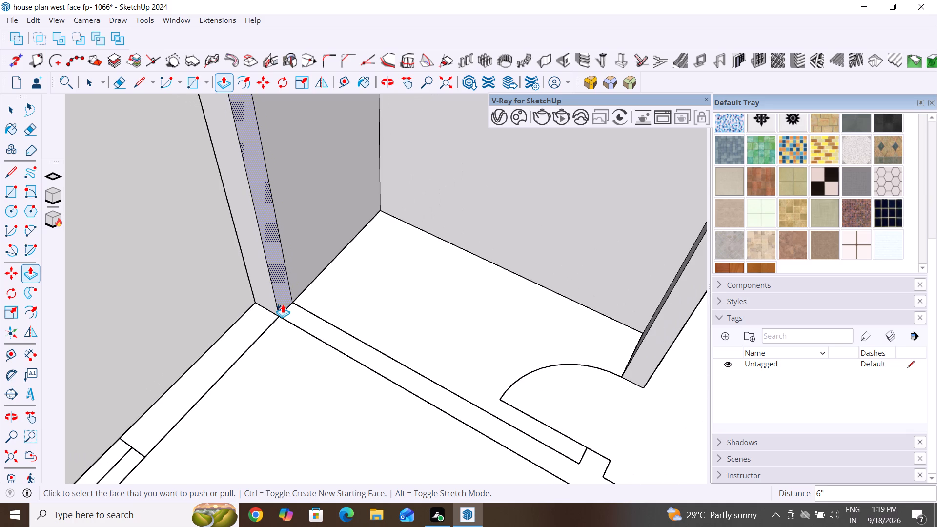
pyautogui.click(283, 304)
pyautogui.scroll(-9, 422, 366)
pyautogui.scroll(5, 471, 386)
pyautogui.moveTo(475, 388); pyautogui.dragTo(55, 395, button='middle')
pyautogui.scroll(4, 215, 351)
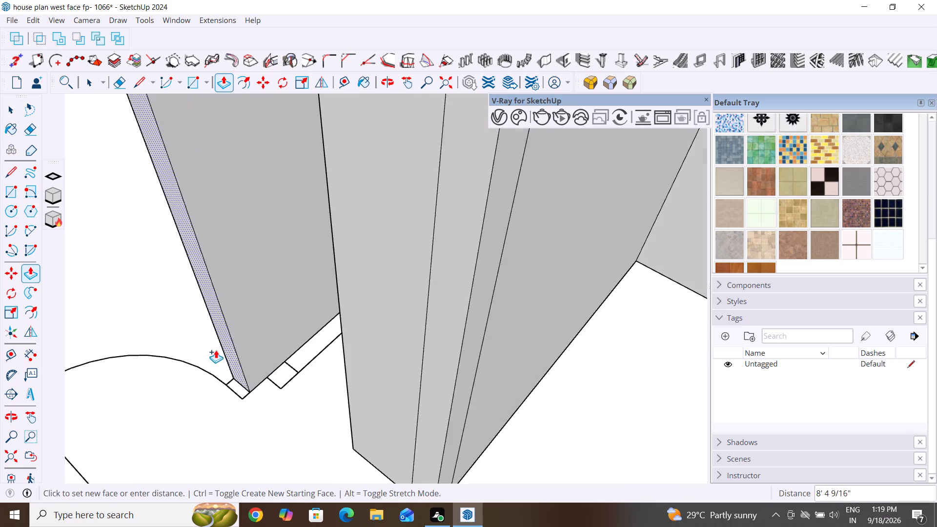
pyautogui.scroll(5, 216, 350)
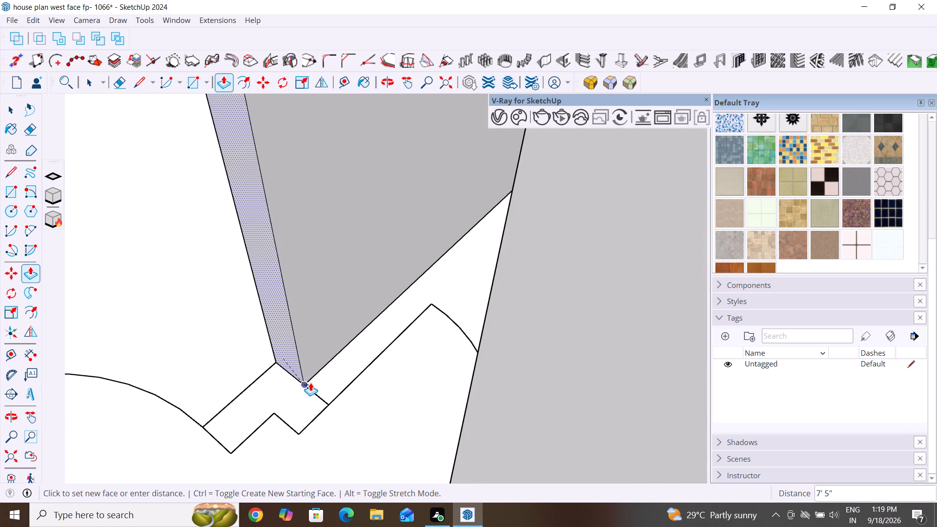
pyautogui.click(309, 382)
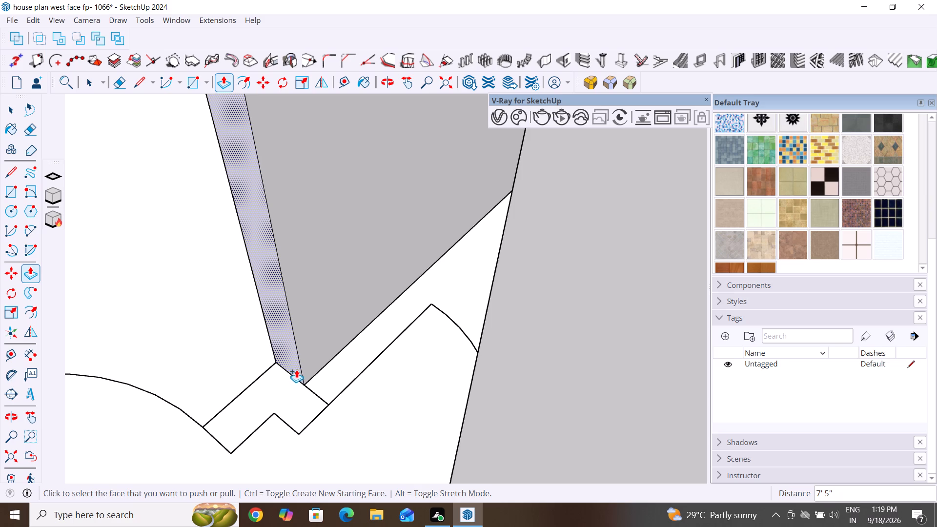
# Extend the partition's end face by 5 1/2" and a further 8" to the corner at the door opening.
pyautogui.keyDown('ctrl'); pyautogui.click(293, 369); pyautogui.keyUp('ctrl')
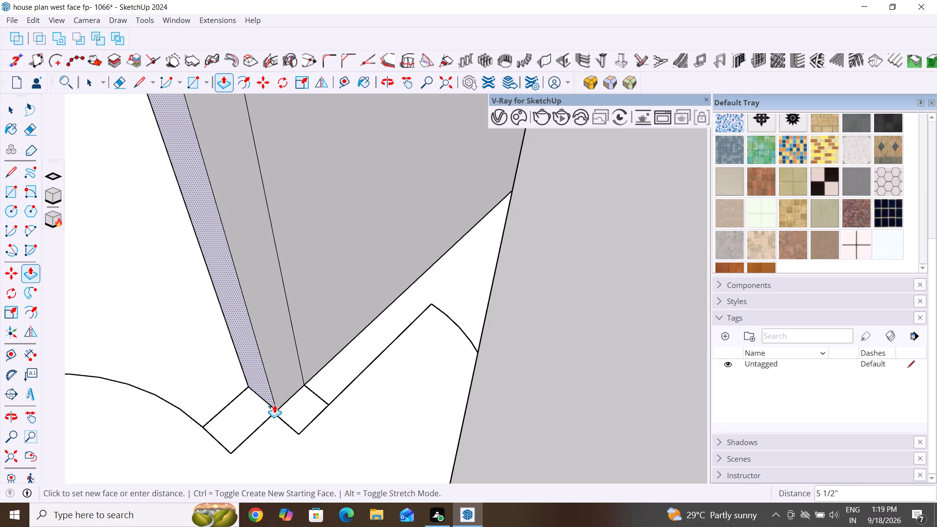
pyautogui.click(277, 412)
pyautogui.click(267, 403)
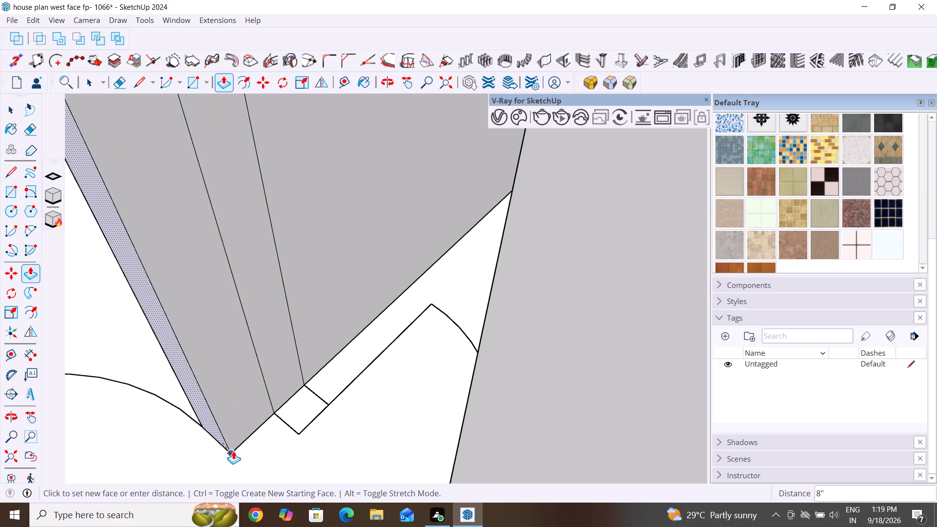
pyautogui.moveTo(239, 444); pyautogui.dragTo(278, 327, button='middle')
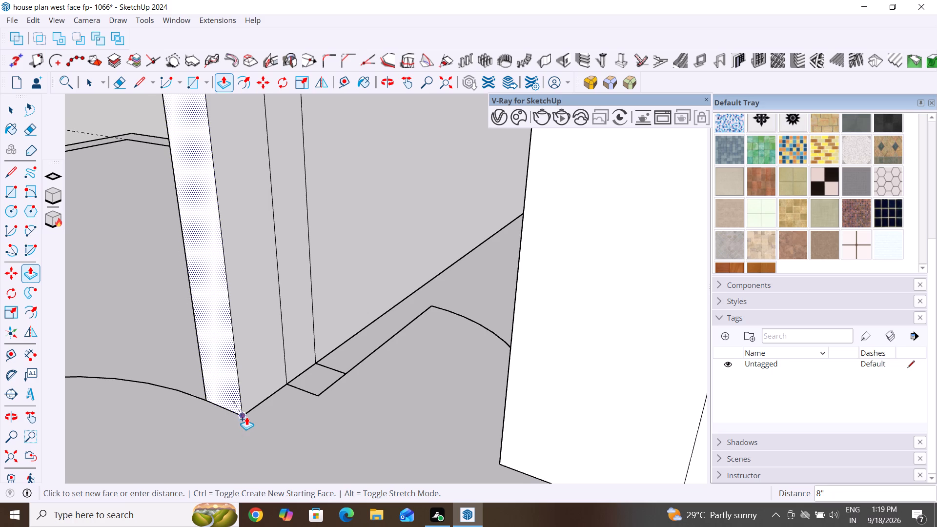
pyautogui.click(243, 411)
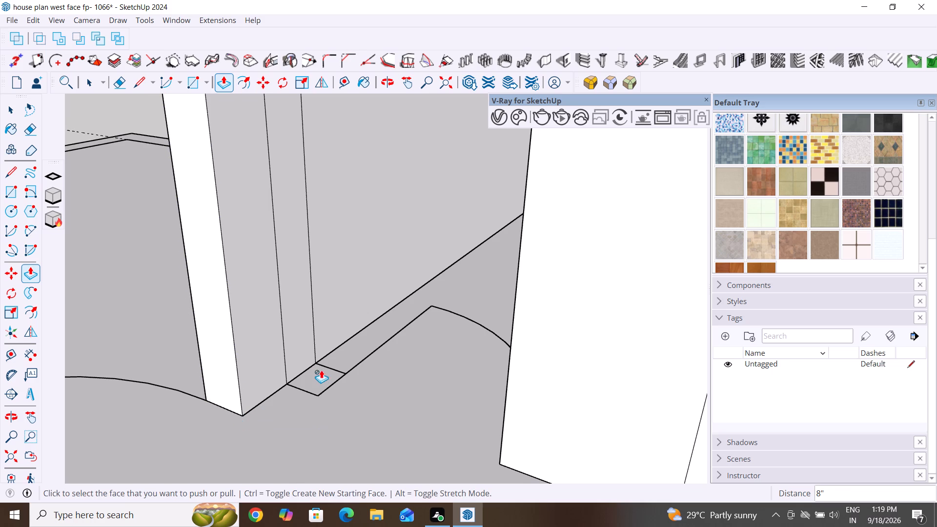
# Pull the 5 1/2" strip on the partition's side out 5" to form the short return at the door opening.
pyautogui.click(307, 353)
pyautogui.click(321, 396)
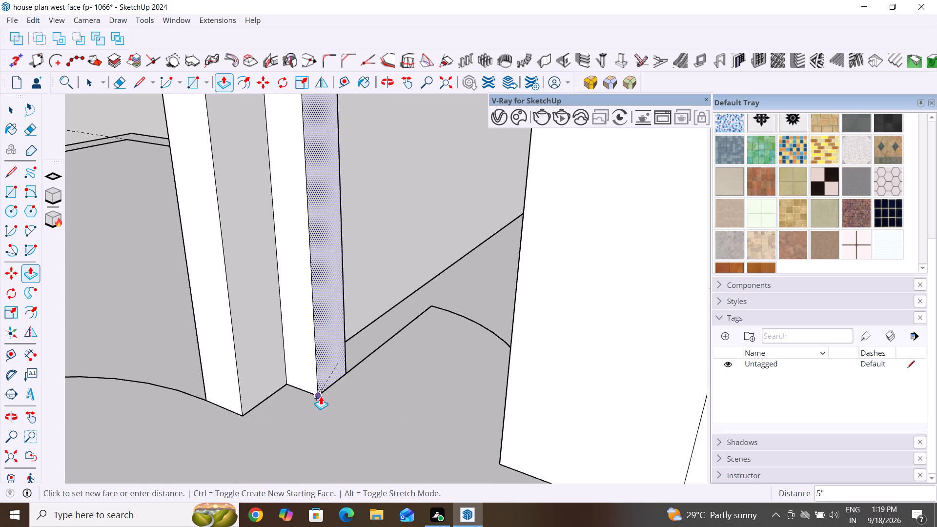
# Pull the side wall's end face 4' 3" beyond the partition to the near edge of the corner room's window.
pyautogui.scroll(-19, 396, 348)
pyautogui.moveTo(368, 376); pyautogui.dragTo(448, 486, button='middle')
pyautogui.scroll(-4, 302, 323)
pyautogui.moveTo(248, 382); pyautogui.dragTo(501, 324, button='middle')
pyautogui.moveTo(353, 368); pyautogui.dragTo(492, 279, button='middle')
pyautogui.scroll(3, 364, 324)
pyautogui.moveTo(347, 317); pyautogui.dragTo(486, 378, button='middle')
pyautogui.scroll(5, 455, 365)
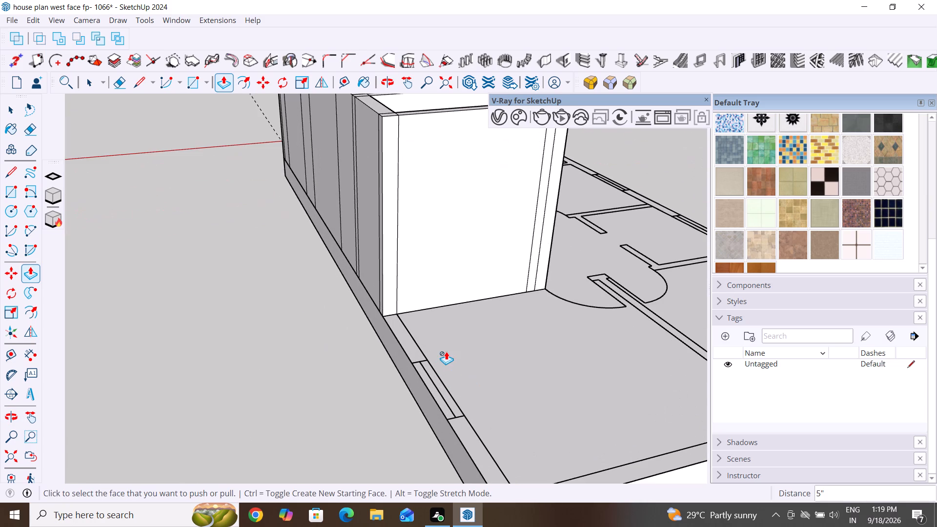
pyautogui.scroll(3, 408, 334)
pyautogui.moveTo(345, 375); pyautogui.dragTo(431, 392, button='middle')
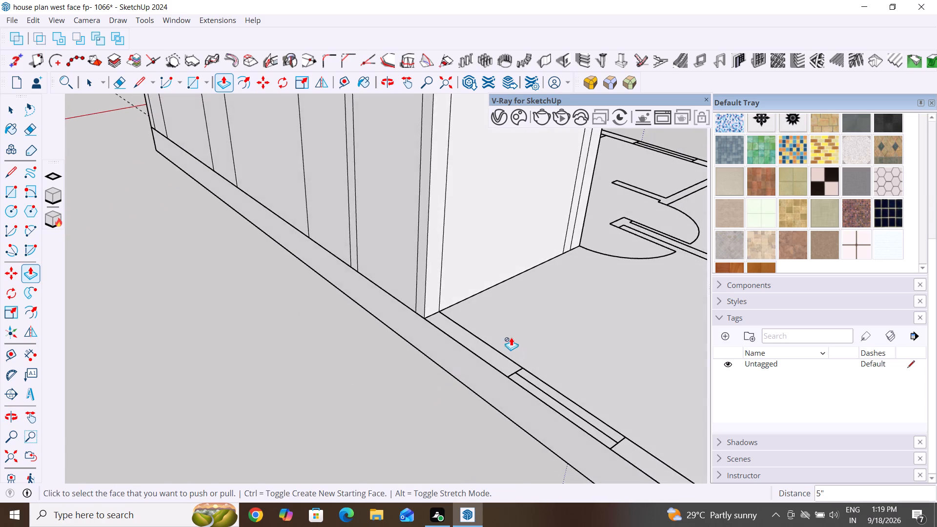
pyautogui.scroll(-11, 123, 298)
pyautogui.moveTo(263, 384); pyautogui.dragTo(338, 370, button='middle')
pyautogui.scroll(8, 324, 348)
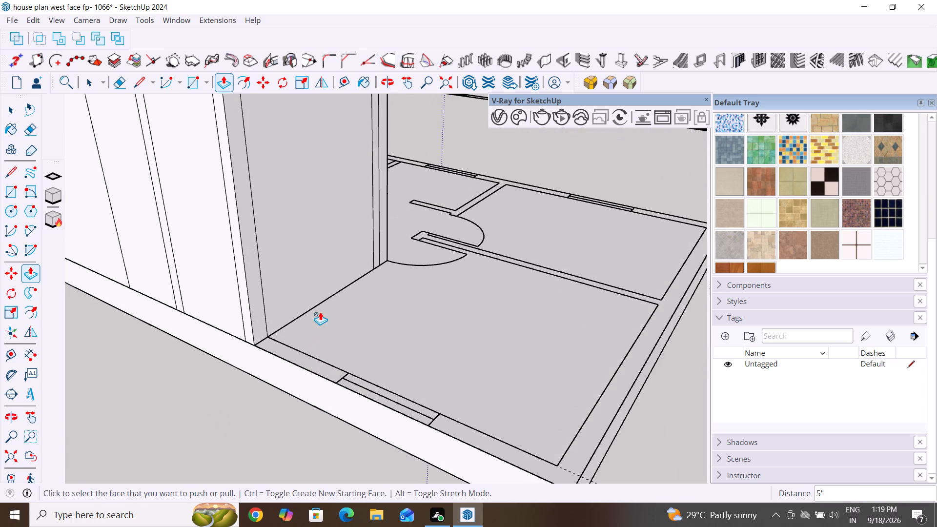
pyautogui.scroll(-4, 249, 347)
pyautogui.scroll(3, 266, 169)
pyautogui.moveTo(252, 266); pyautogui.dragTo(256, 225, button='middle')
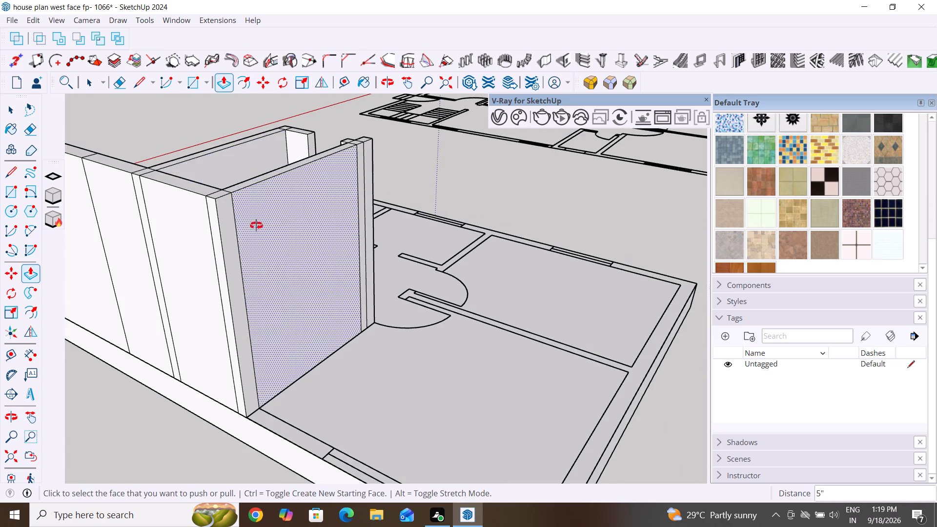
pyautogui.moveTo(256, 225); pyautogui.dragTo(257, 162, button='middle')
pyautogui.scroll(4, 251, 300)
pyautogui.moveTo(235, 368); pyautogui.dragTo(165, 353, button='middle')
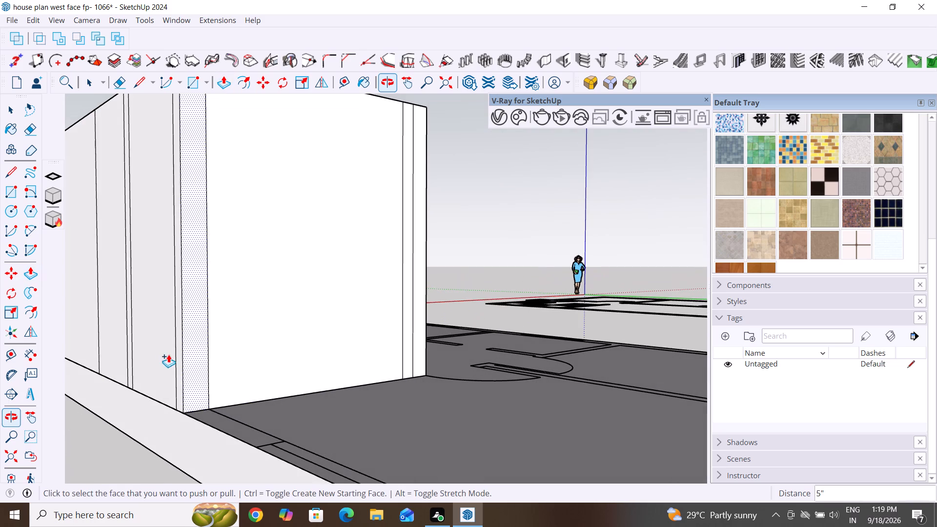
pyautogui.click(191, 381)
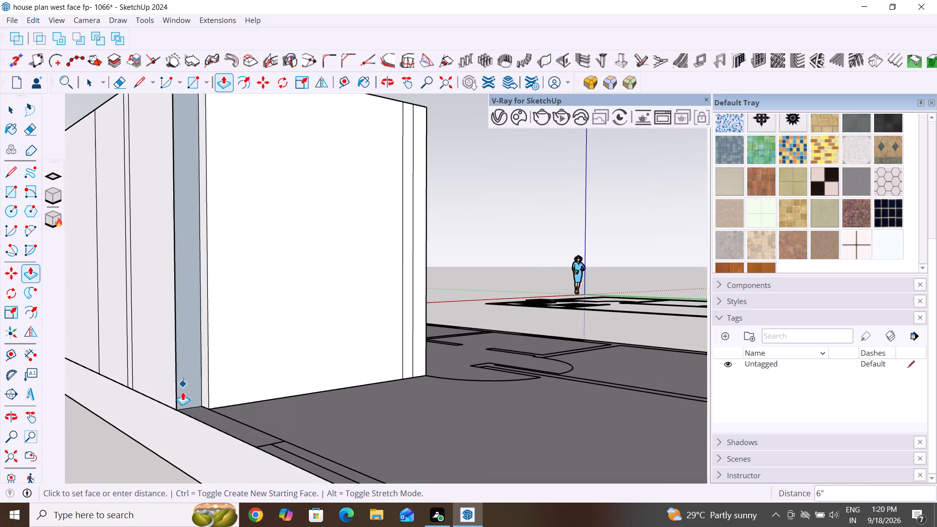
pyautogui.moveTo(183, 394); pyautogui.dragTo(185, 458, button='middle')
pyautogui.scroll(-10, 299, 328)
pyautogui.scroll(3, 277, 417)
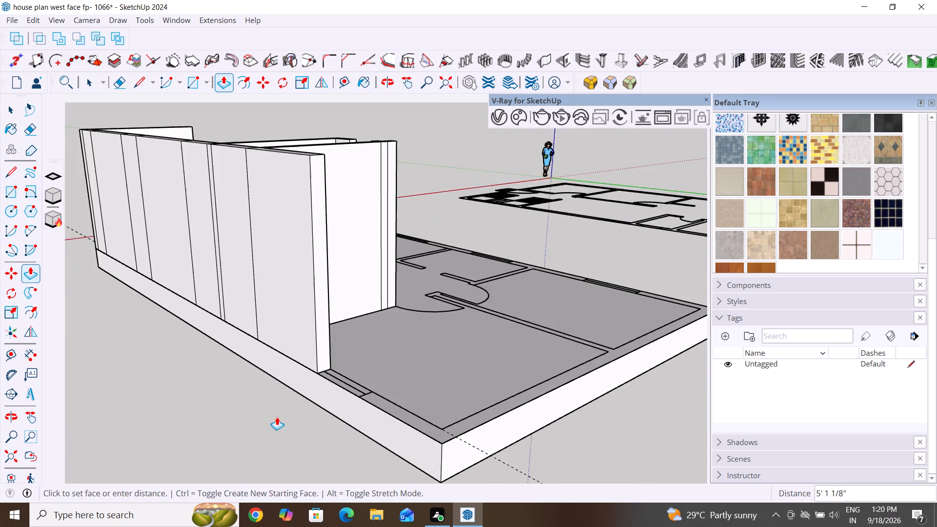
pyautogui.scroll(12, 277, 417)
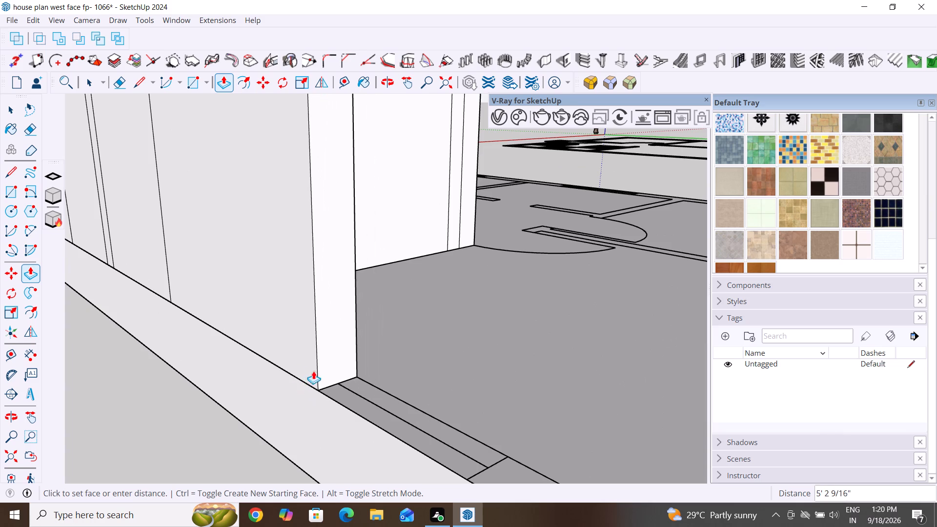
pyautogui.moveTo(323, 373); pyautogui.dragTo(0, 446, button='middle')
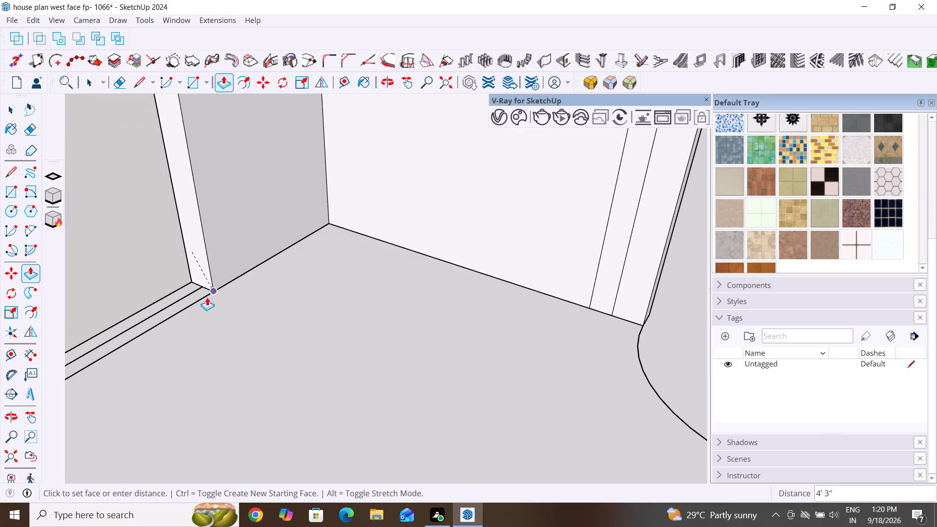
pyautogui.click(214, 287)
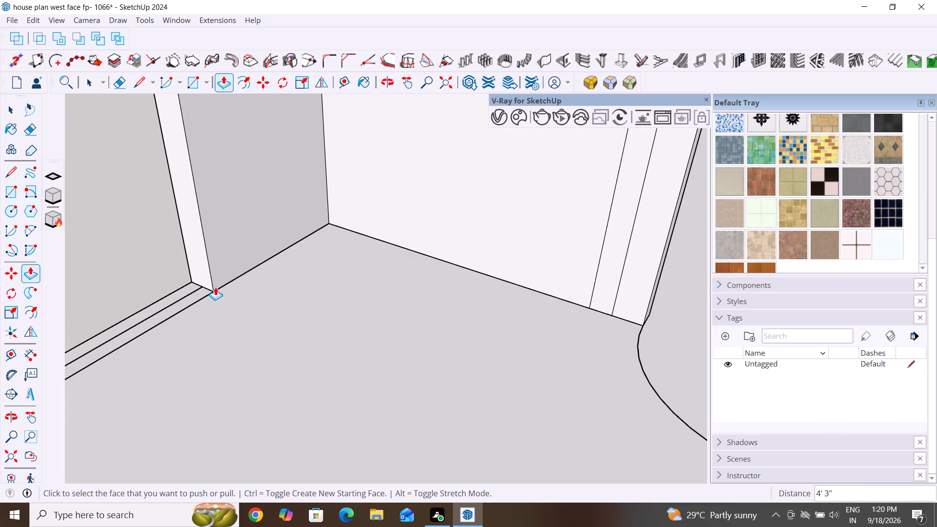
# Pull the side wall's end face 4' along the corner room's window to its far edge.
pyautogui.scroll(-4, 321, 320)
pyautogui.scroll(-9, 203, 381)
pyautogui.moveTo(209, 388); pyautogui.dragTo(559, 405, button='middle')
pyautogui.scroll(-1, 575, 398)
pyautogui.scroll(-5, 357, 340)
pyautogui.moveTo(372, 361); pyautogui.dragTo(477, 339, button='middle')
pyautogui.scroll(8, 474, 341)
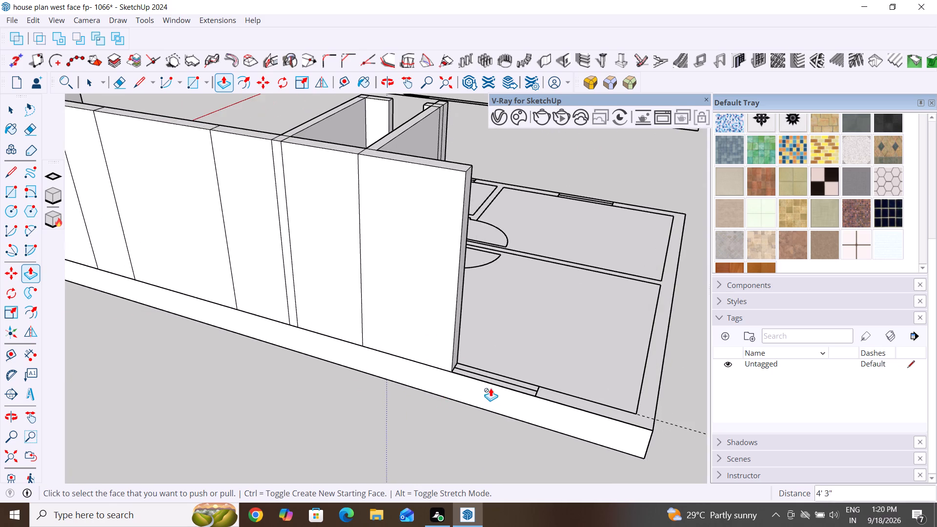
pyautogui.moveTo(477, 374); pyautogui.dragTo(412, 308, button='middle')
pyautogui.scroll(4, 418, 326)
pyautogui.scroll(-7, 325, 330)
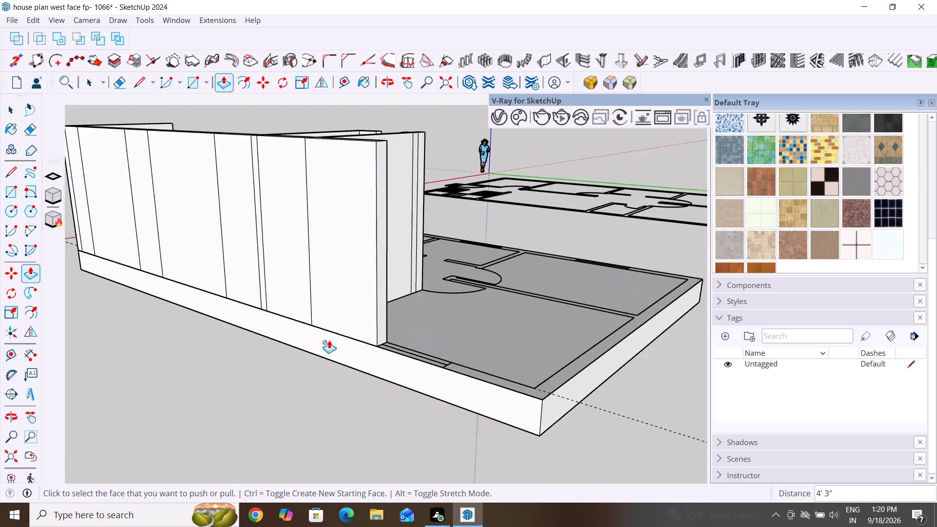
pyautogui.scroll(-3, 329, 340)
pyautogui.scroll(3, 536, 361)
pyautogui.scroll(5, 347, 332)
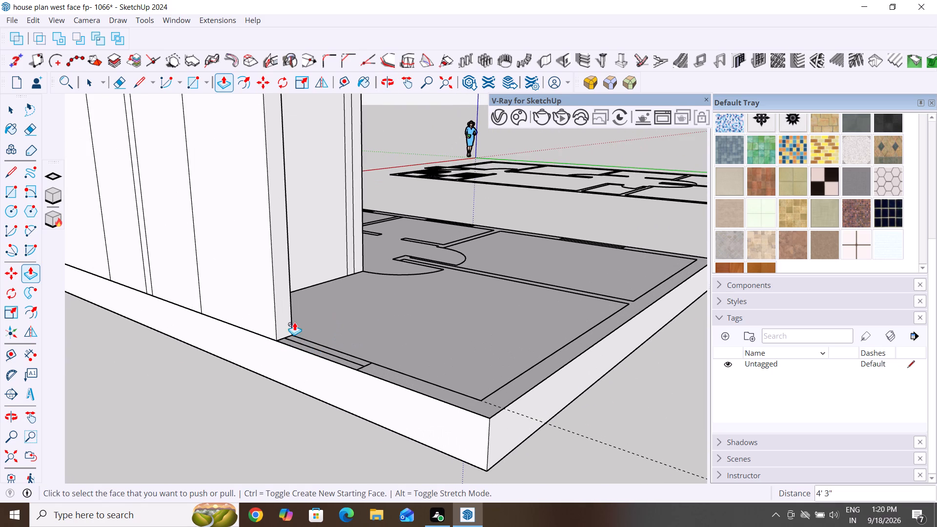
pyautogui.click(283, 319)
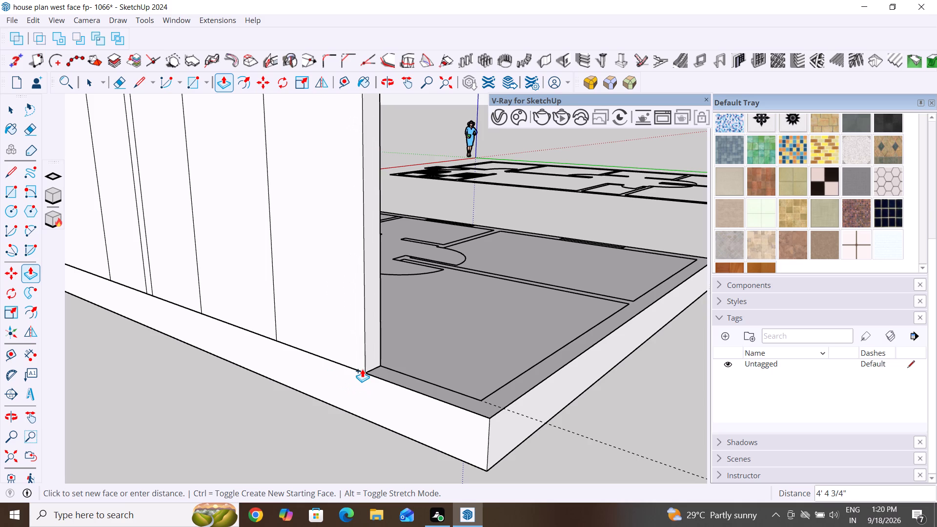
pyautogui.click(353, 365)
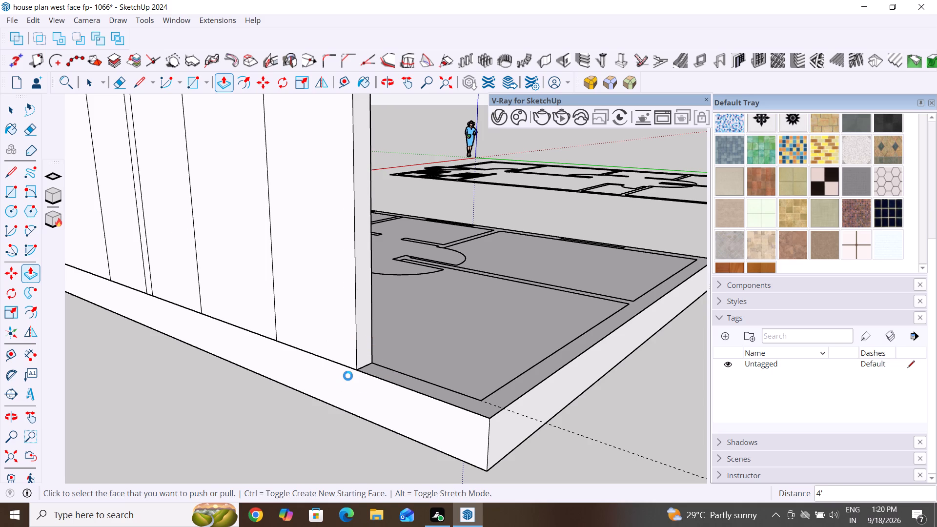
# Save the model.
pyautogui.hotkey('ctrl', 's')
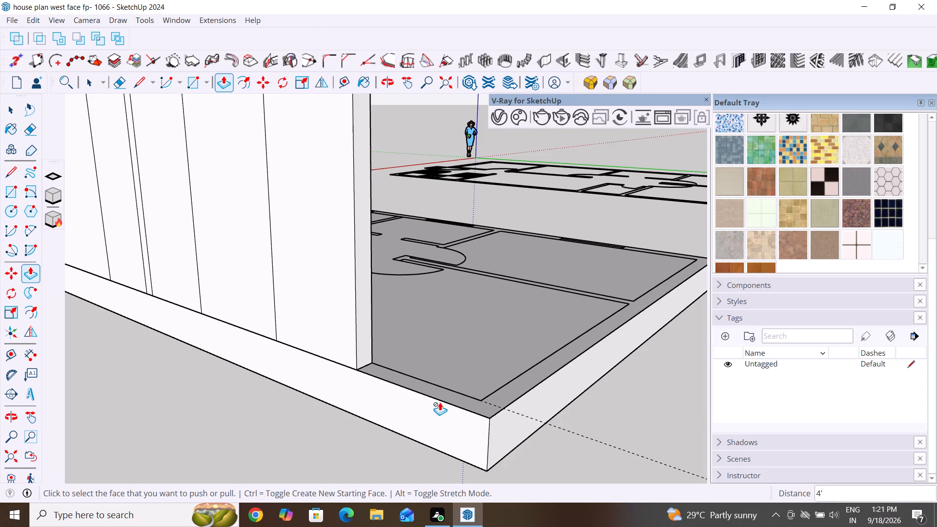
# Pull the side wall's end face 4' 3" from the window to the corner room's inner corner at the end wall.
pyautogui.keyDown('ctrl'); pyautogui.click(362, 311); pyautogui.keyUp('ctrl')
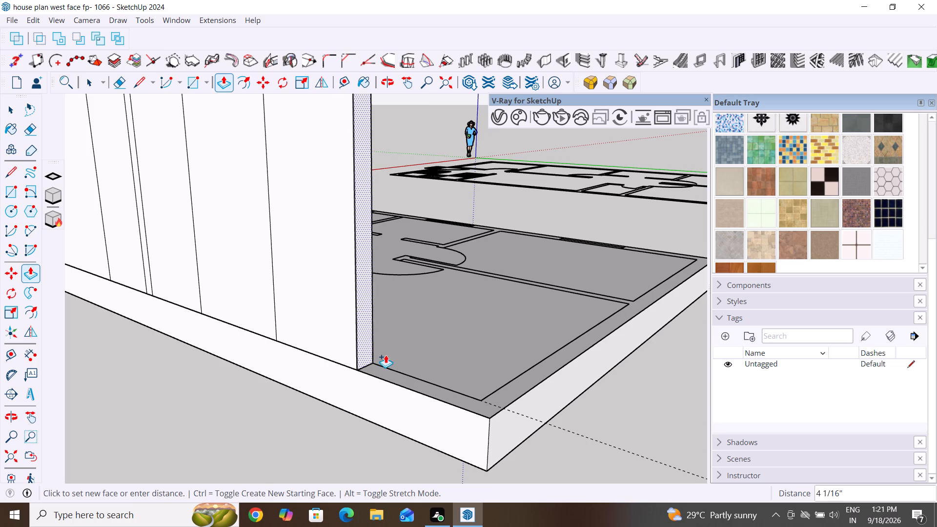
pyautogui.keyDown('ctrl'); pyautogui.moveTo(477, 394); pyautogui.dragTo(0, 395, button='middle'); pyautogui.keyUp('ctrl')
pyautogui.keyDown('ctrl'); pyautogui.scroll(2, 145, 284); pyautogui.keyUp('ctrl')
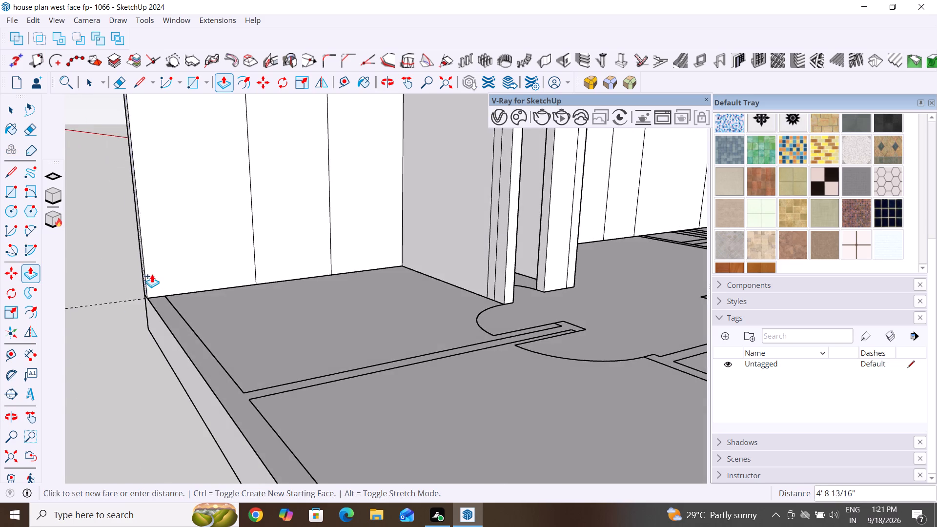
pyautogui.keyDown('ctrl'); pyautogui.scroll(11, 152, 274); pyautogui.keyUp('ctrl')
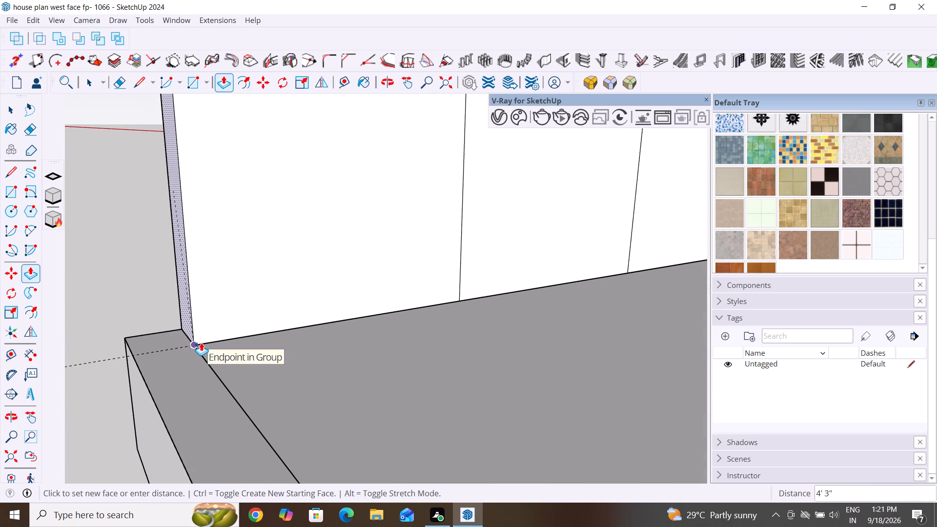
pyautogui.keyDown('ctrl'); pyautogui.click(201, 343); pyautogui.keyUp('ctrl')
# Pull the side wall's end face 9" from the corner room's inner corner to the outer edge of the base.
pyautogui.keyDown('ctrl'); pyautogui.scroll(-17, 143, 335); pyautogui.keyUp('ctrl')
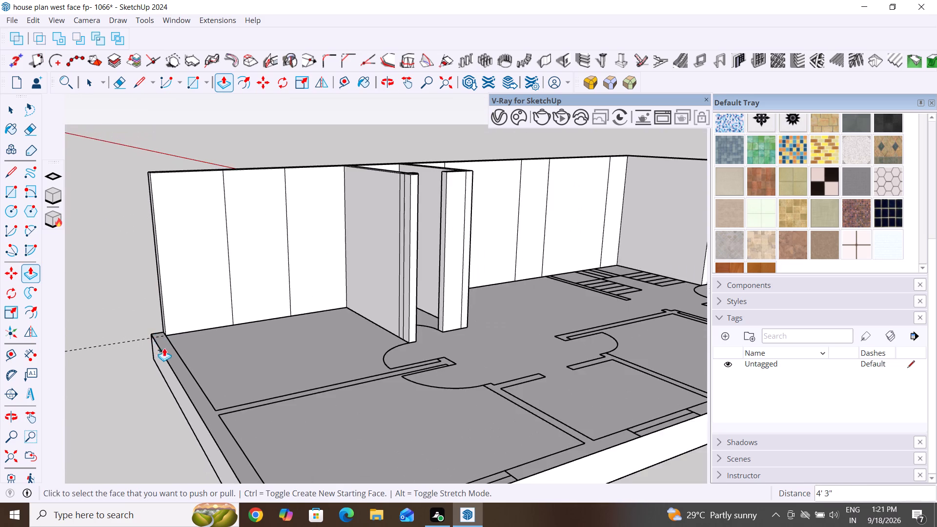
pyautogui.keyDown('ctrl'); pyautogui.moveTo(172, 356); pyautogui.dragTo(481, 453, button='middle'); pyautogui.keyUp('ctrl')
pyautogui.keyDown('ctrl'); pyautogui.scroll(-1, 222, 389); pyautogui.keyUp('ctrl')
pyautogui.keyDown('ctrl'); pyautogui.scroll(-11, 392, 316); pyautogui.keyUp('ctrl')
pyautogui.keyDown('ctrl'); pyautogui.scroll(5, 469, 401); pyautogui.keyUp('ctrl')
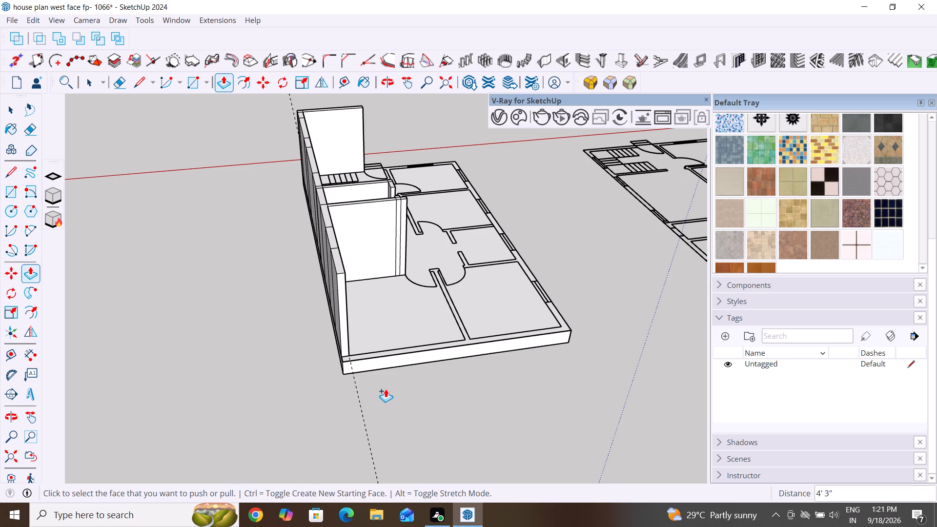
pyautogui.keyDown('ctrl'); pyautogui.scroll(4, 411, 376); pyautogui.keyUp('ctrl')
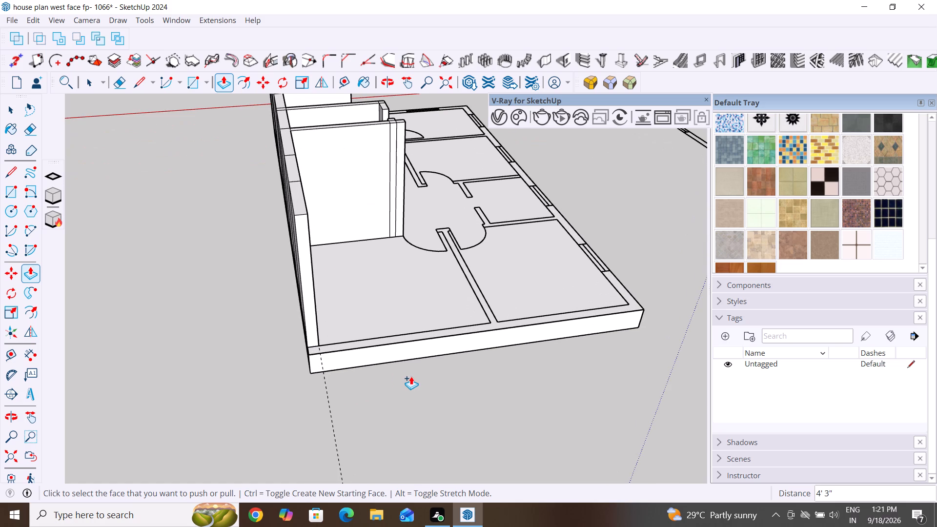
pyautogui.keyDown('ctrl'); pyautogui.scroll(2, 252, 353); pyautogui.keyUp('ctrl')
pyautogui.keyDown('ctrl'); pyautogui.scroll(-5, 199, 323); pyautogui.keyUp('ctrl')
pyautogui.keyDown('ctrl'); pyautogui.moveTo(177, 364); pyautogui.dragTo(343, 408, button='middle'); pyautogui.keyUp('ctrl')
pyautogui.keyDown('ctrl'); pyautogui.scroll(4, 411, 366); pyautogui.keyUp('ctrl')
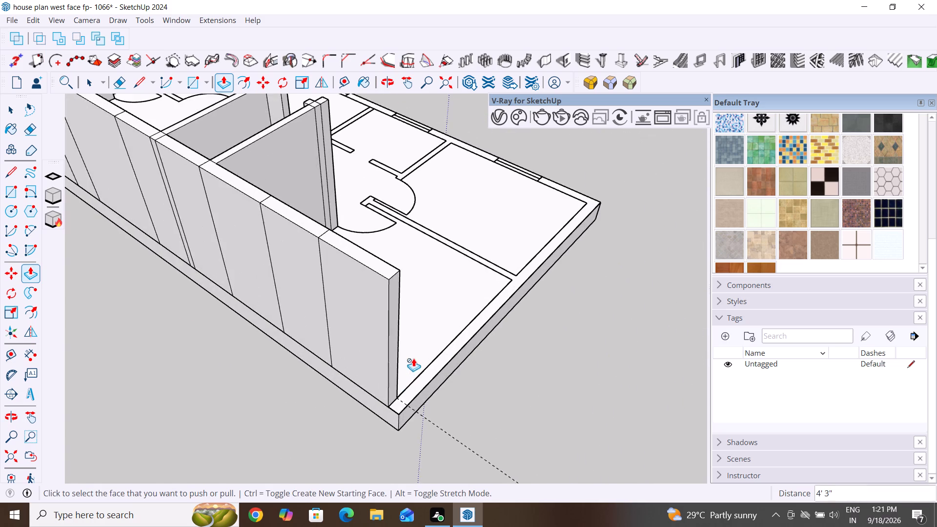
pyautogui.keyDown('ctrl'); pyautogui.scroll(4, 458, 415); pyautogui.keyUp('ctrl')
pyautogui.keyDown('ctrl'); pyautogui.scroll(5, 328, 425); pyautogui.keyUp('ctrl')
pyautogui.keyDown('ctrl'); pyautogui.moveTo(476, 422); pyautogui.dragTo(400, 394, button='middle'); pyautogui.keyUp('ctrl')
pyautogui.keyDown('ctrl'); pyautogui.scroll(2, 285, 367); pyautogui.keyUp('ctrl')
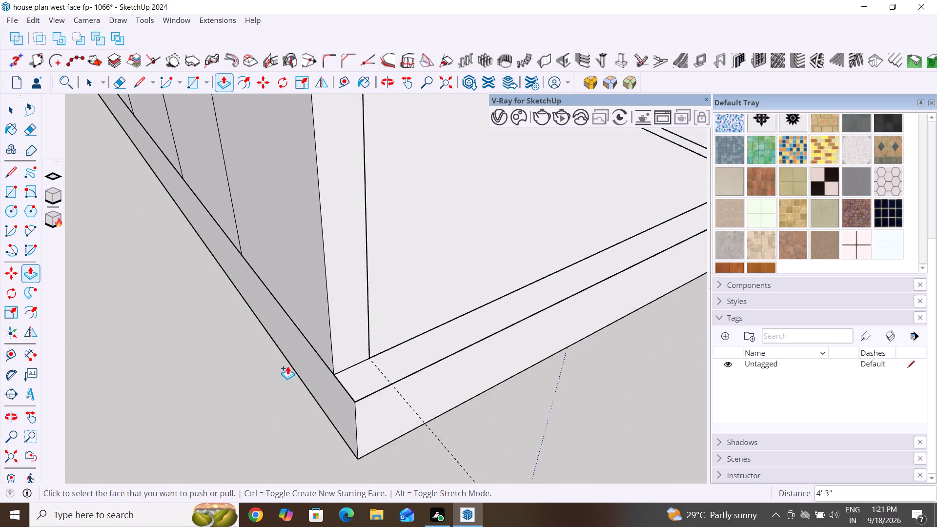
pyautogui.keyDown('ctrl'); pyautogui.scroll(2, 287, 366); pyautogui.keyUp('ctrl')
pyautogui.keyDown('ctrl'); pyautogui.click(372, 349); pyautogui.keyUp('ctrl')
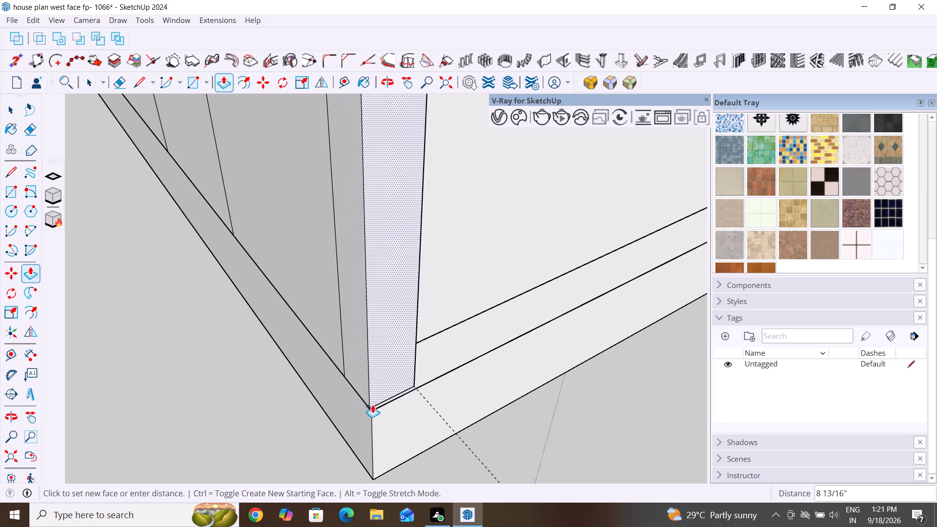
pyautogui.click(373, 413)
# Pull the inner face of the side wall's 9" corner section 12' along the end wall to the near edge of the next partition.
pyautogui.scroll(-9, 260, 375)
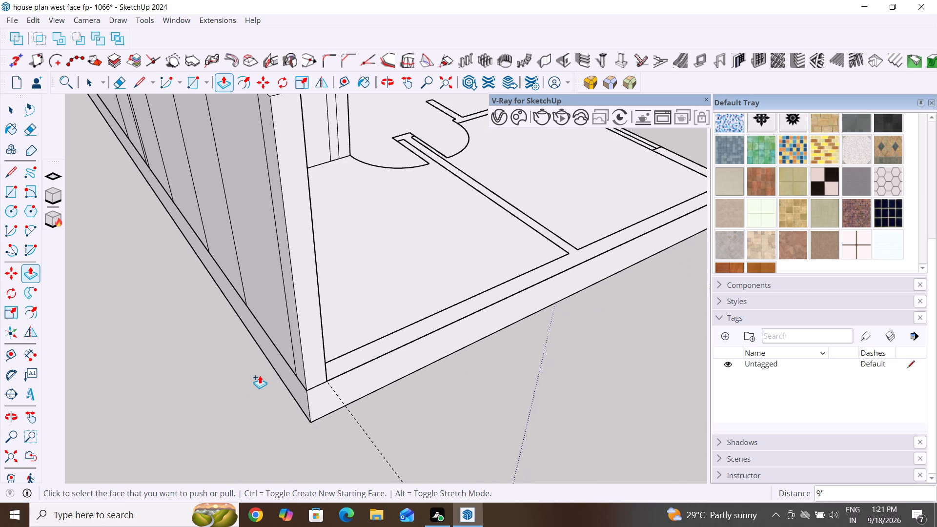
pyautogui.scroll(-5, 260, 375)
pyautogui.moveTo(510, 339); pyautogui.dragTo(123, 349, button='middle')
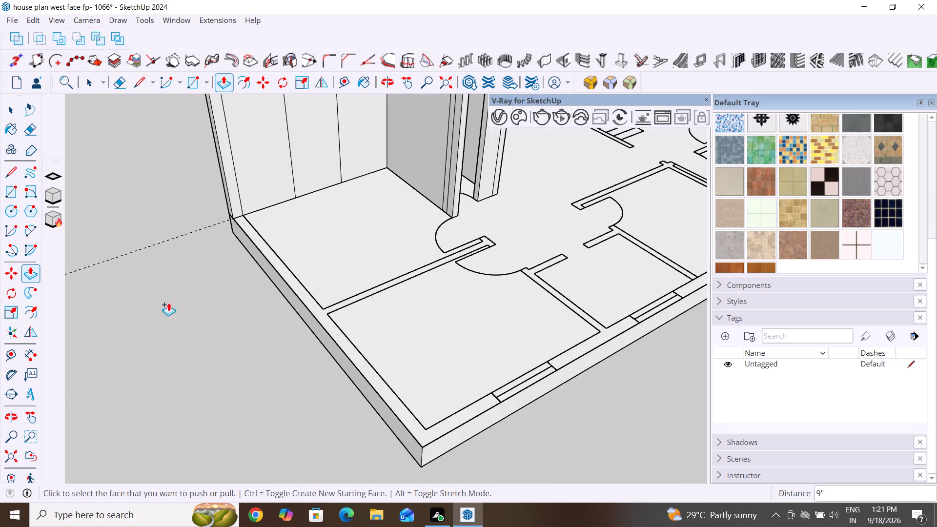
pyautogui.scroll(3, 187, 289)
pyautogui.scroll(-5, 167, 308)
pyautogui.scroll(-10, 233, 273)
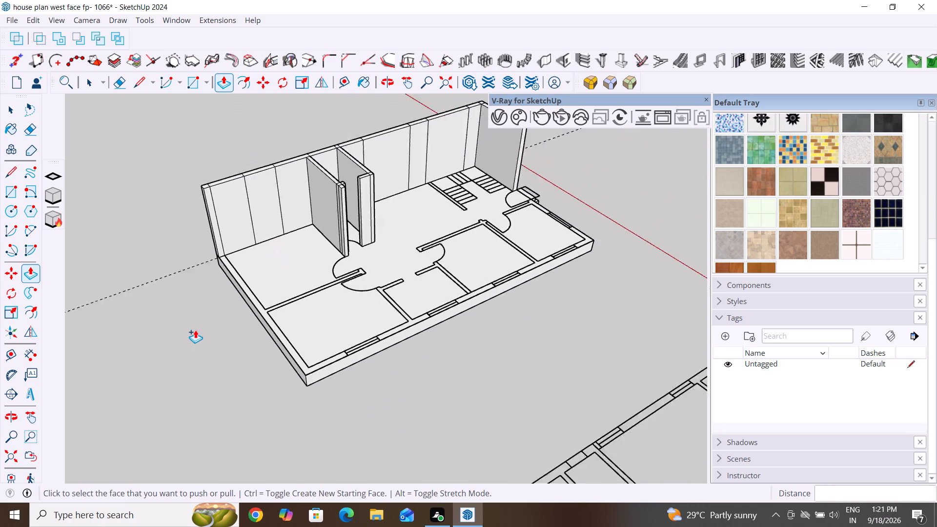
pyautogui.scroll(-2, 195, 330)
pyautogui.scroll(8, 306, 180)
pyautogui.moveTo(281, 249); pyautogui.dragTo(359, 141, button='middle')
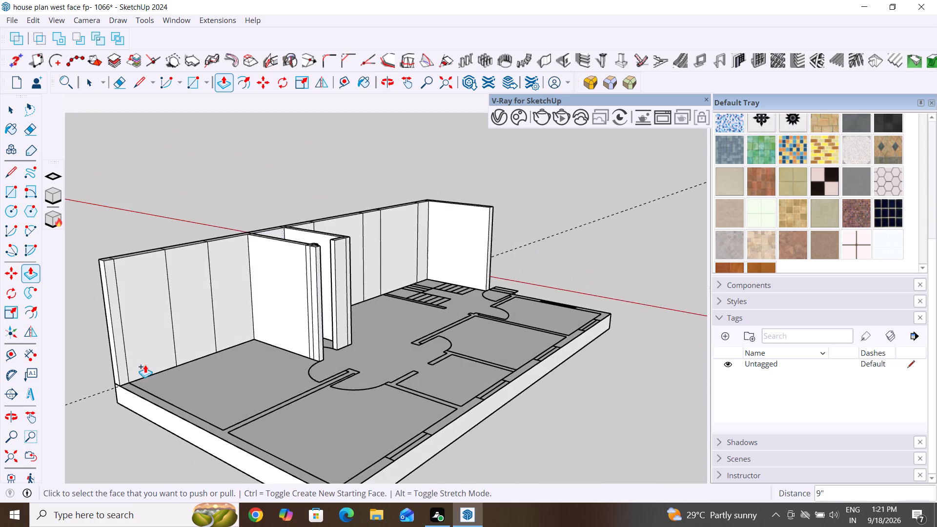
pyautogui.scroll(8, 106, 386)
pyautogui.click(126, 385)
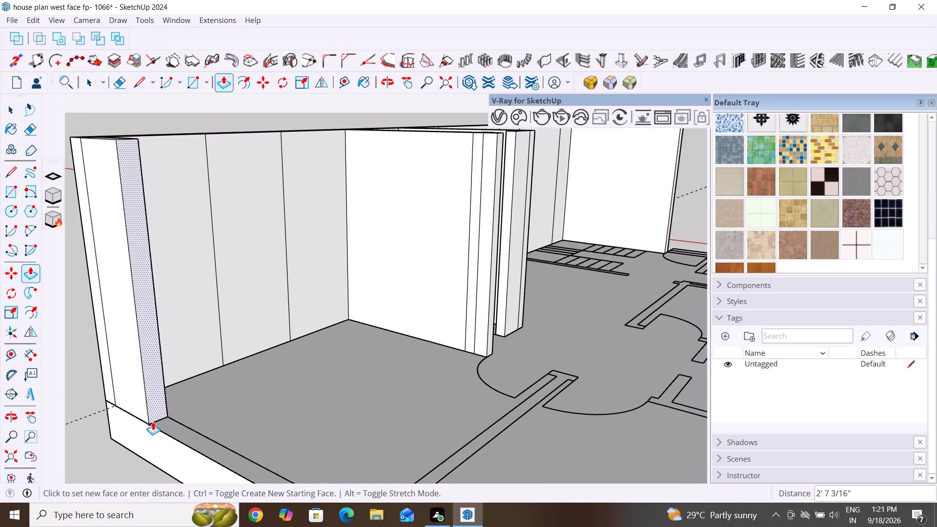
pyautogui.scroll(-10, 162, 348)
pyautogui.scroll(5, 202, 357)
pyautogui.moveTo(315, 388); pyautogui.dragTo(72, 452, button='middle')
pyautogui.scroll(5, 104, 384)
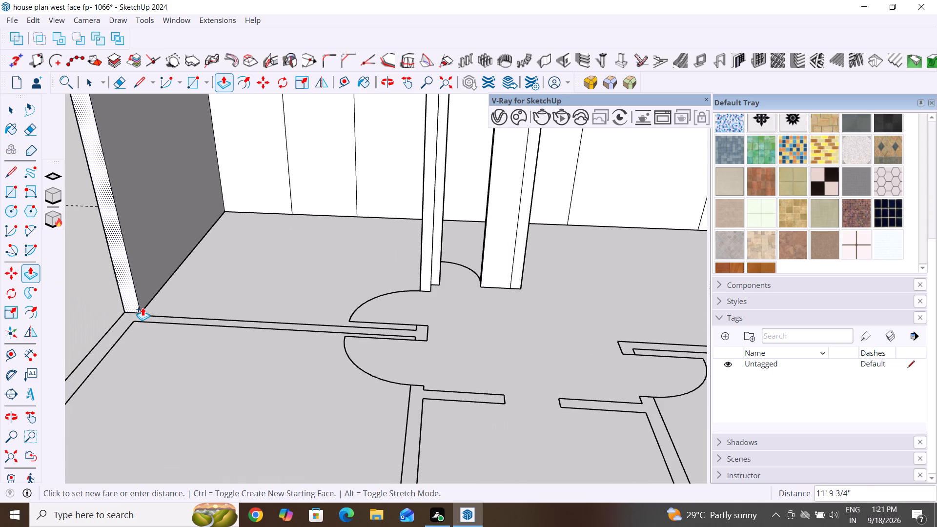
pyautogui.scroll(16, 143, 307)
pyautogui.scroll(5, 118, 351)
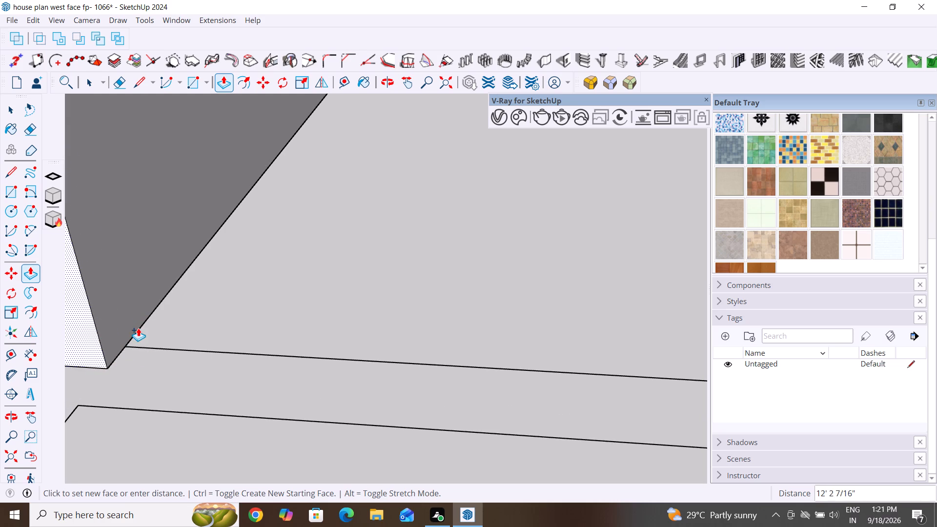
pyautogui.click(124, 345)
# Pull the end wall's end face across the partition's thickness to its far edge.
pyautogui.scroll(-11, 333, 301)
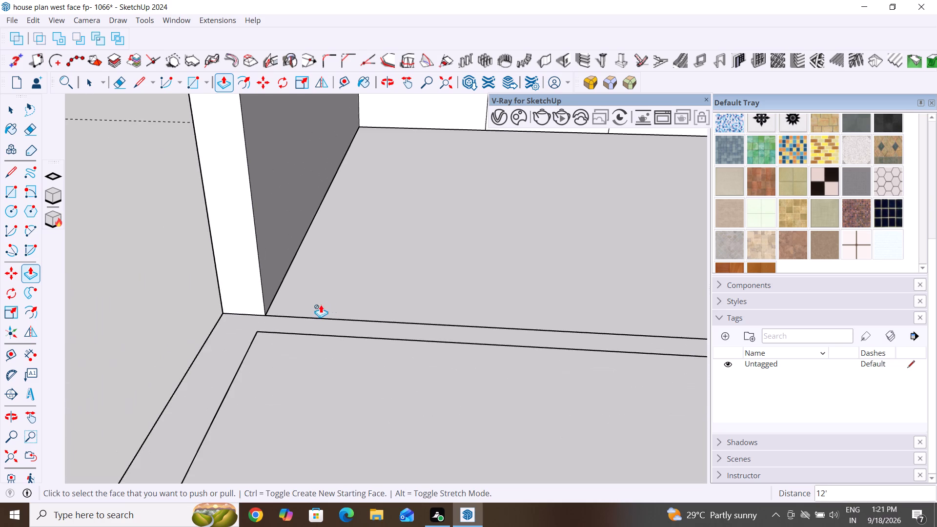
pyautogui.moveTo(183, 345); pyautogui.dragTo(438, 331, button='middle')
pyautogui.scroll(-10, 239, 341)
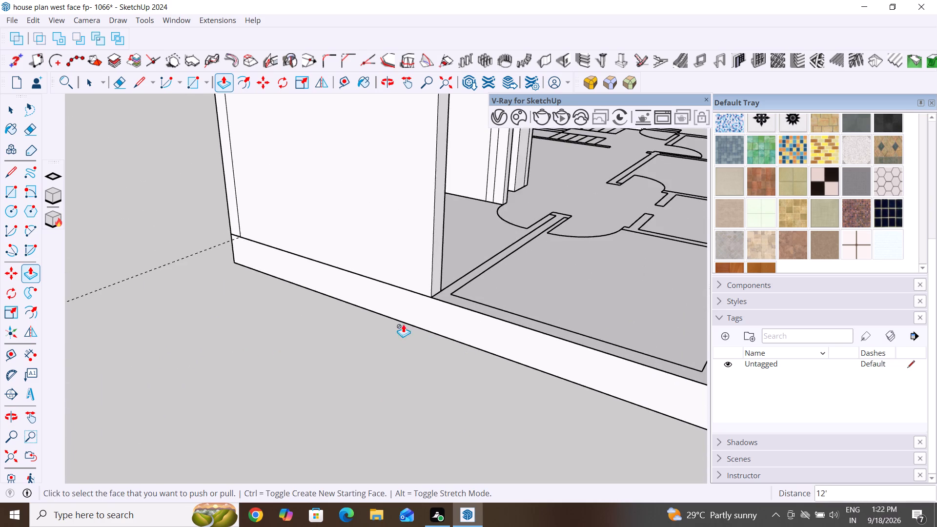
pyautogui.scroll(-7, 387, 325)
pyautogui.scroll(8, 623, 359)
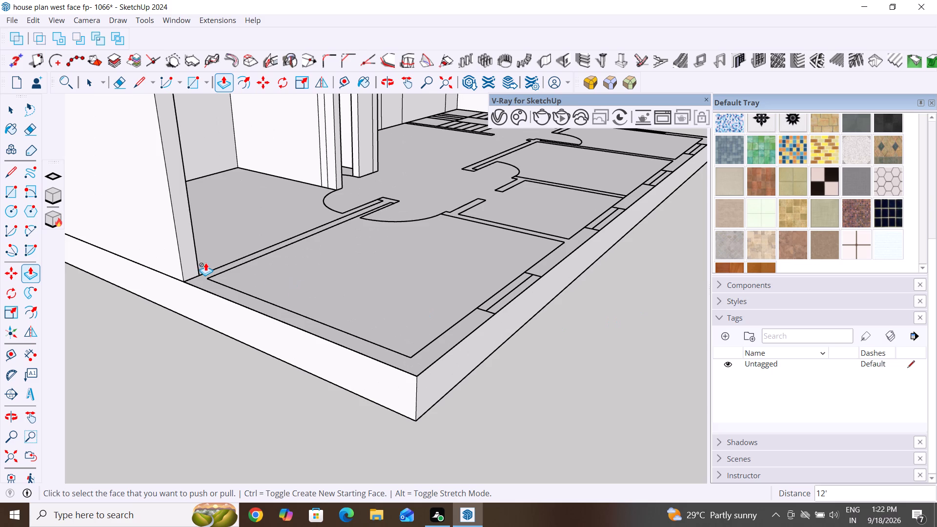
pyautogui.click(192, 257)
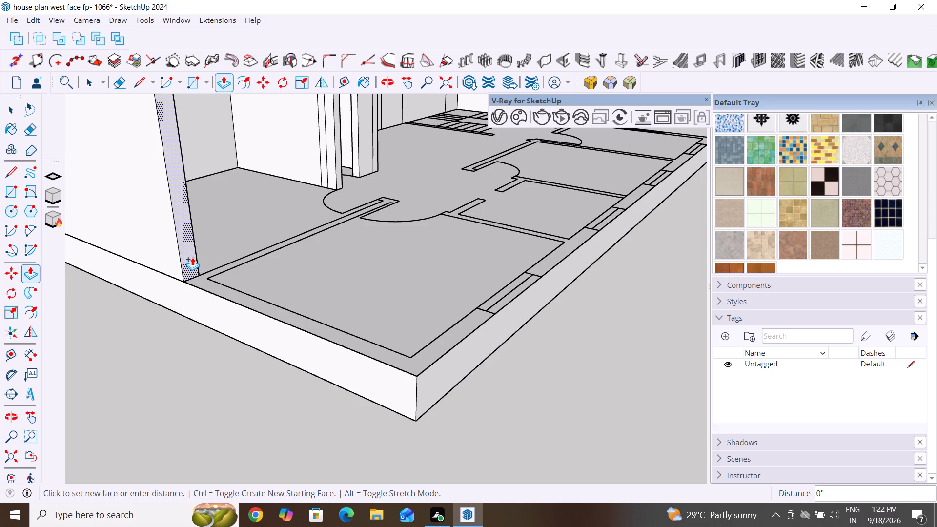
pyautogui.moveTo(192, 257); pyautogui.dragTo(97, 302, button='middle')
pyautogui.scroll(3, 151, 283)
pyautogui.moveTo(172, 279); pyautogui.dragTo(0, 329, button='middle')
pyautogui.scroll(4, 249, 327)
pyautogui.scroll(-6, 455, 357)
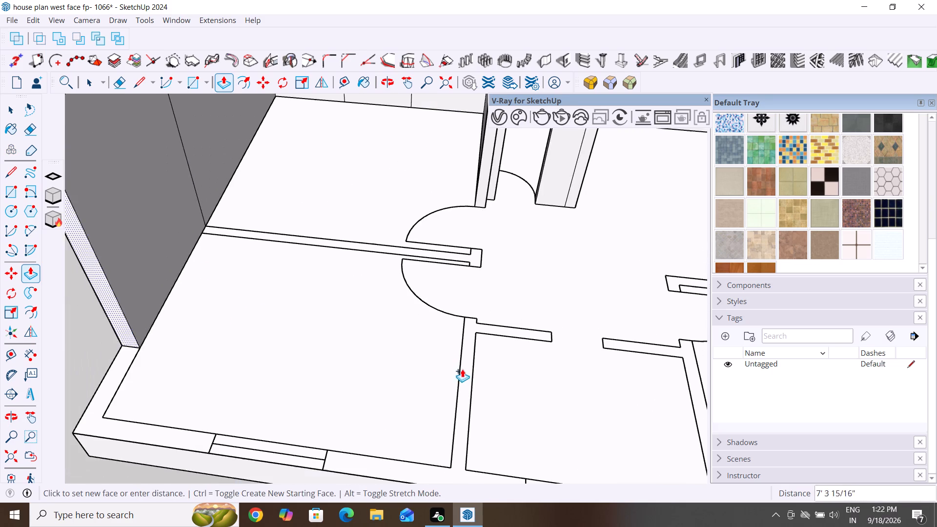
pyautogui.scroll(5, 214, 222)
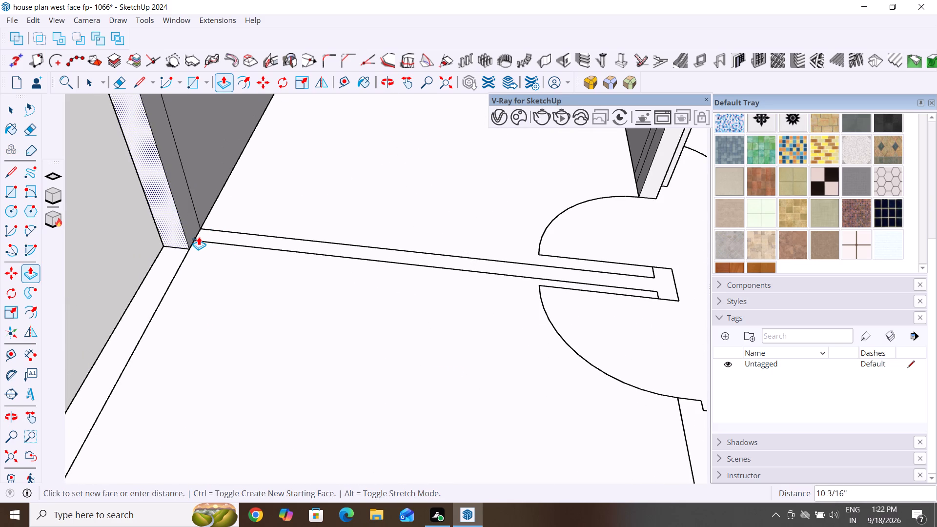
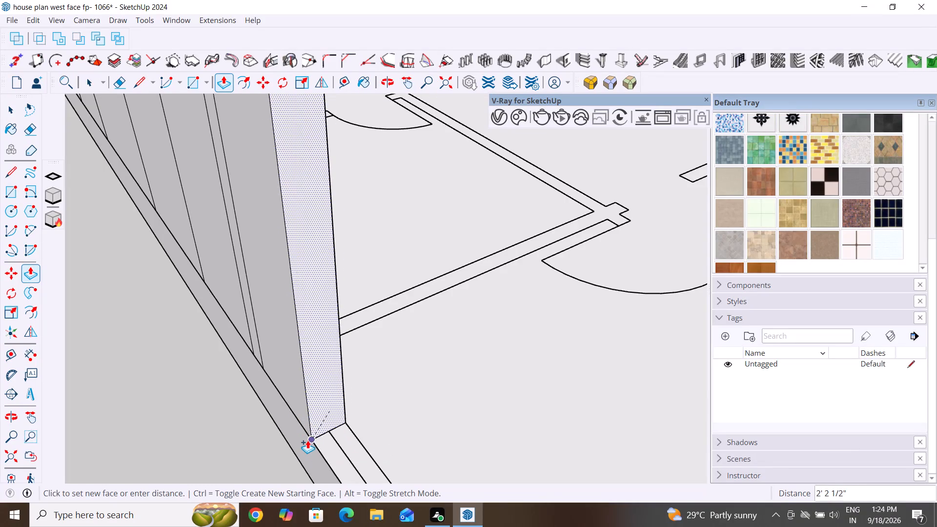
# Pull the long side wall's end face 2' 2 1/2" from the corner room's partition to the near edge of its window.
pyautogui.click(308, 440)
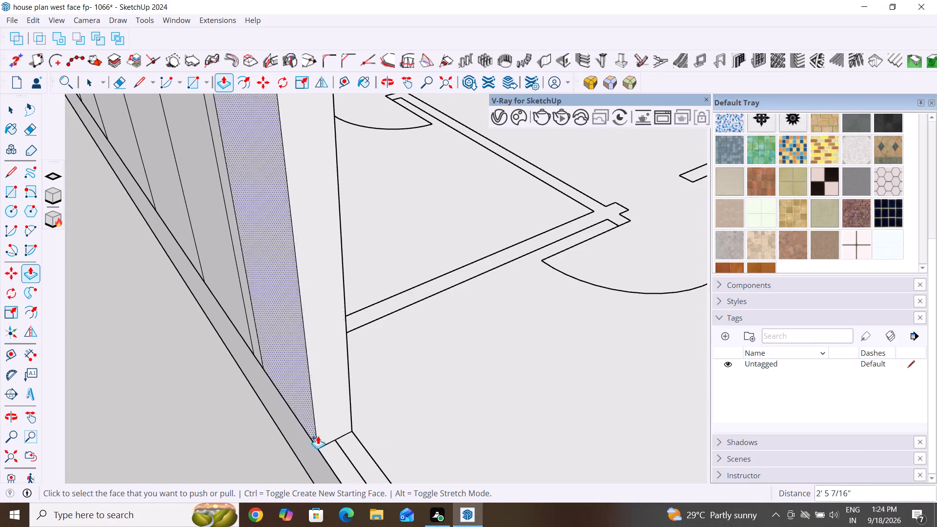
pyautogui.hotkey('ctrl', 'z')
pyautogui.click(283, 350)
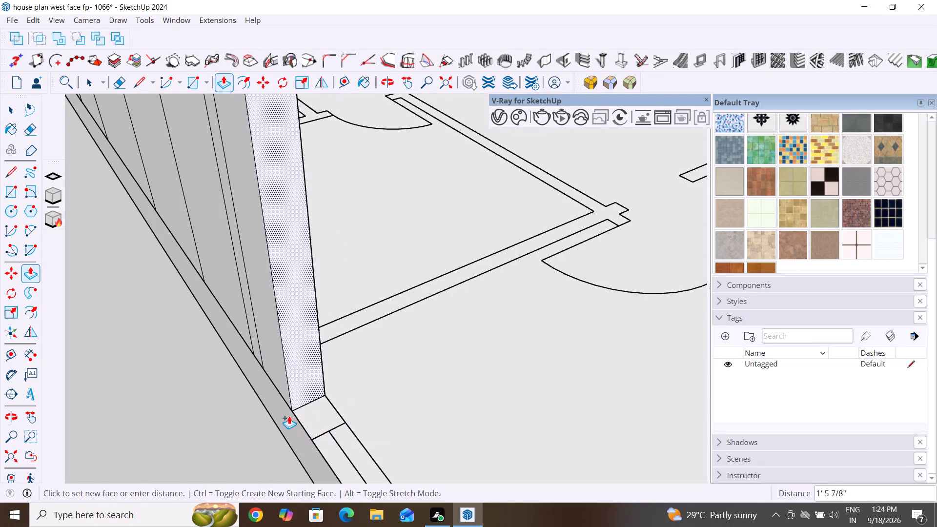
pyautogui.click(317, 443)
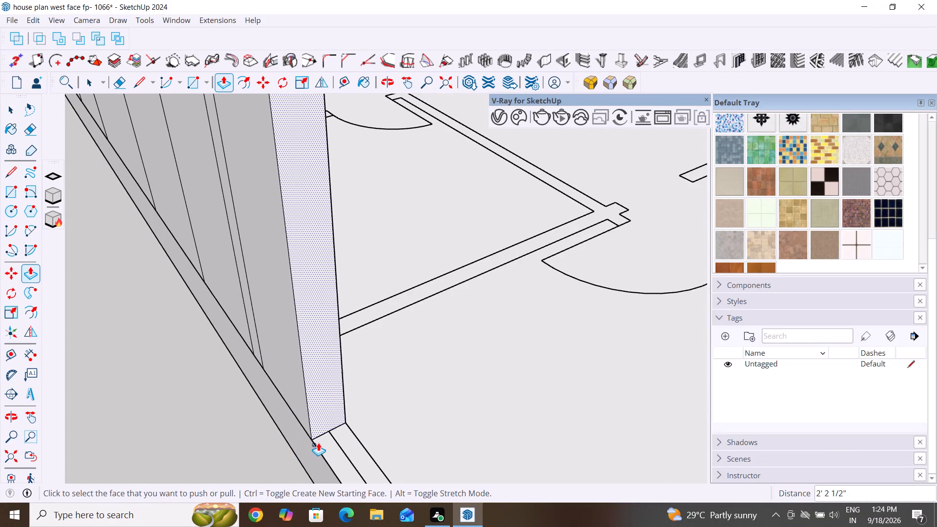
# Undo the long side wall's latest pulls, back to the far edge of the small window before the middle partition.
pyautogui.scroll(-5, 330, 376)
pyautogui.moveTo(497, 346); pyautogui.dragTo(15, 401, button='middle')
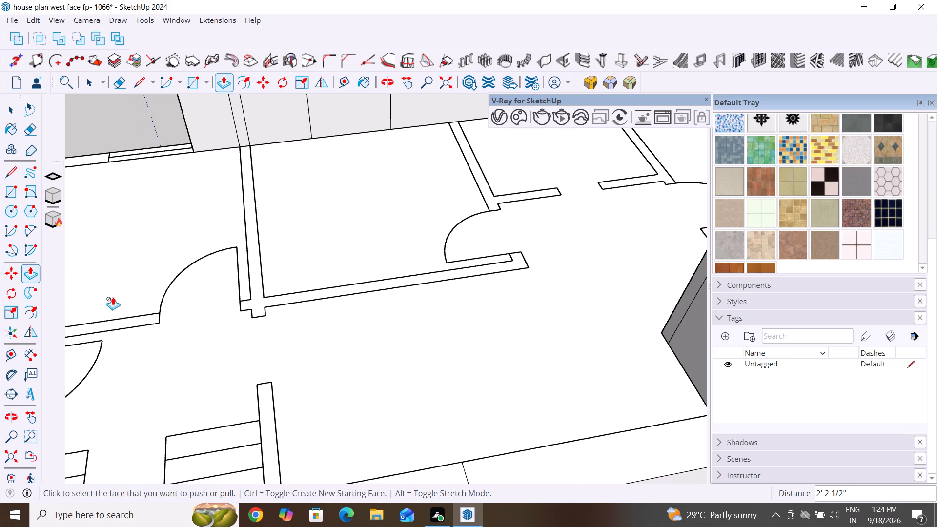
pyautogui.scroll(-6, 166, 405)
pyautogui.moveTo(246, 302); pyautogui.dragTo(372, 242, button='middle')
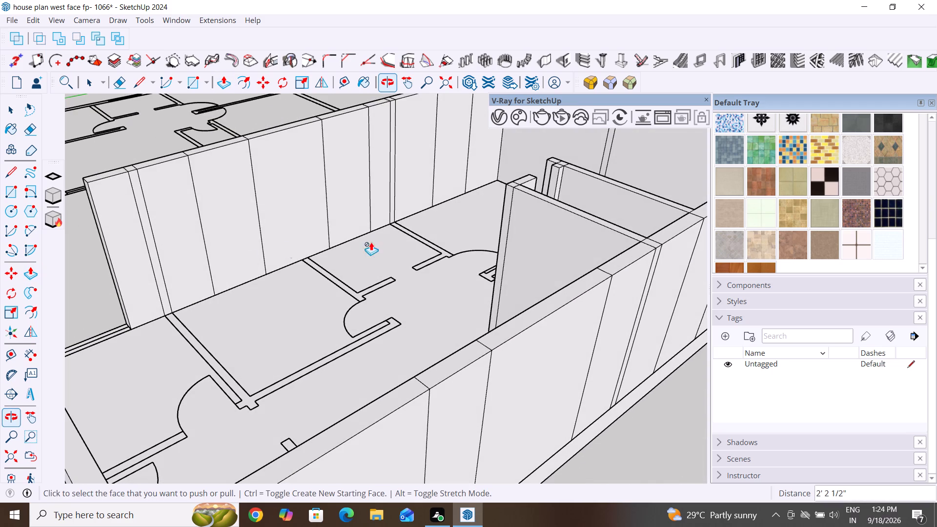
pyautogui.click(164, 284)
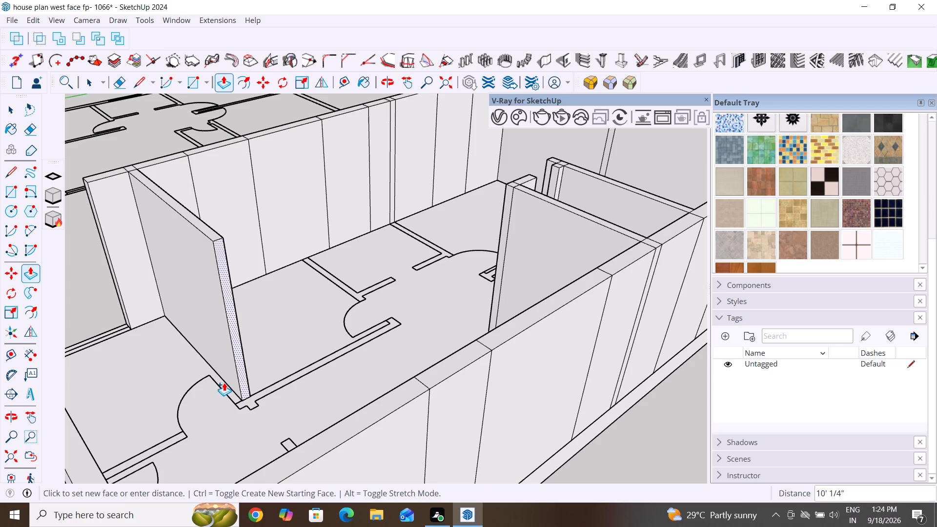
pyautogui.hotkey('ctrl', 'z')
pyautogui.hotkey('ctrl', 'z')
pyautogui.hotkey('ctrl', 'z')
pyautogui.hotkey('ctrl', 'z')
pyautogui.hotkey('ctrl', 'z')
pyautogui.hotkey('ctrl', 'z')
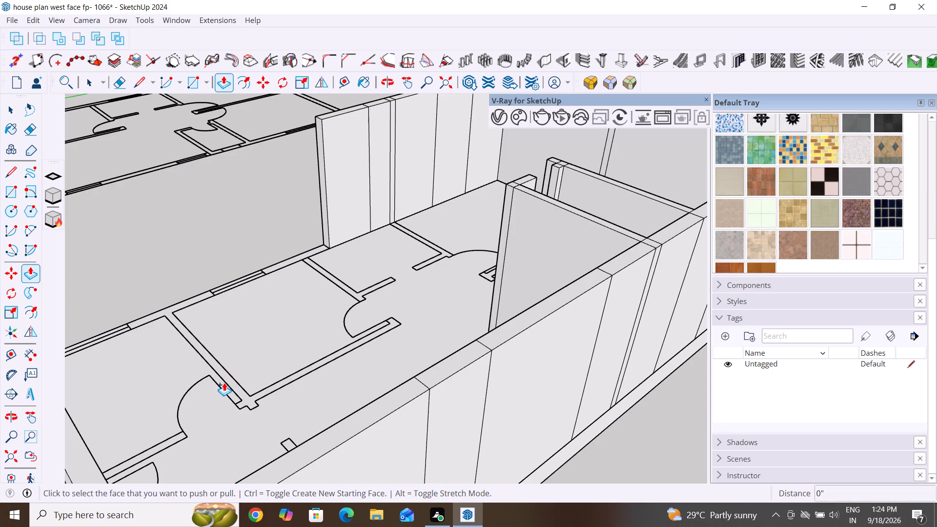
# Pull the side wall's end face 2' from the small window to the near edge of the middle partition.
pyautogui.scroll(8, 318, 233)
pyautogui.moveTo(346, 230); pyautogui.dragTo(387, 259, button='middle')
pyautogui.scroll(3, 341, 296)
pyautogui.click(364, 284)
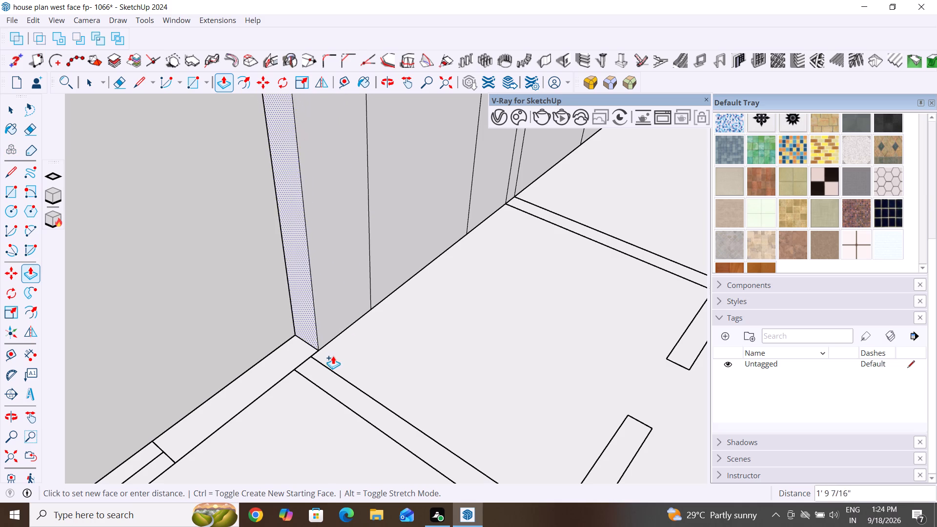
pyautogui.click(312, 358)
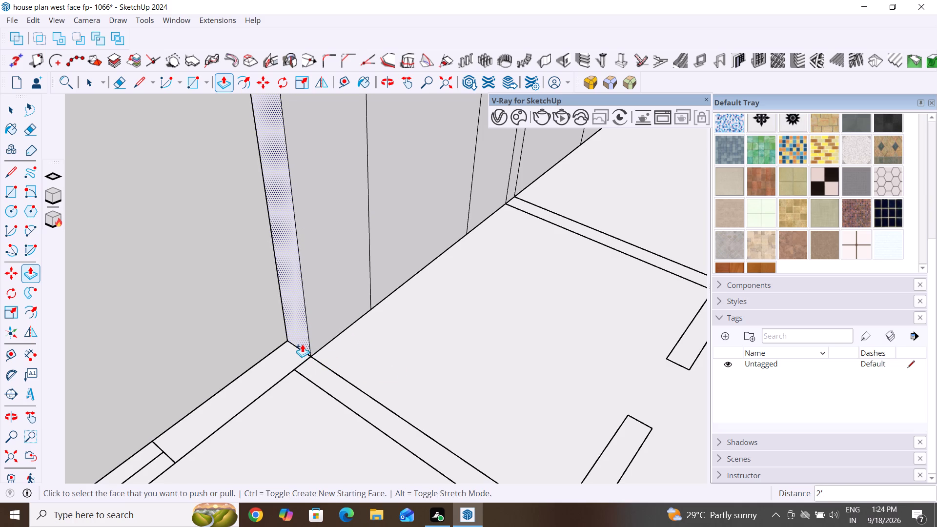
# Pull the side wall's end face 6" across the thickness of the middle partition.
pyautogui.click(300, 330)
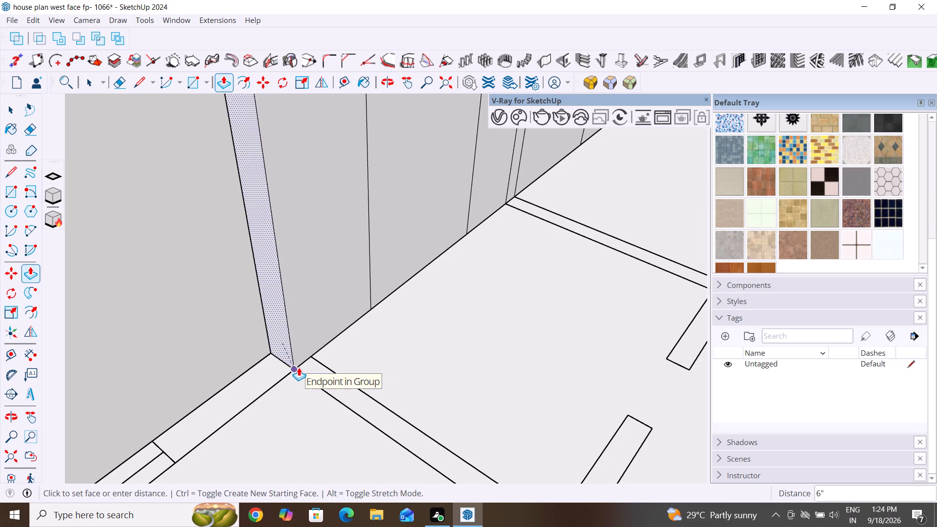
pyautogui.click(299, 367)
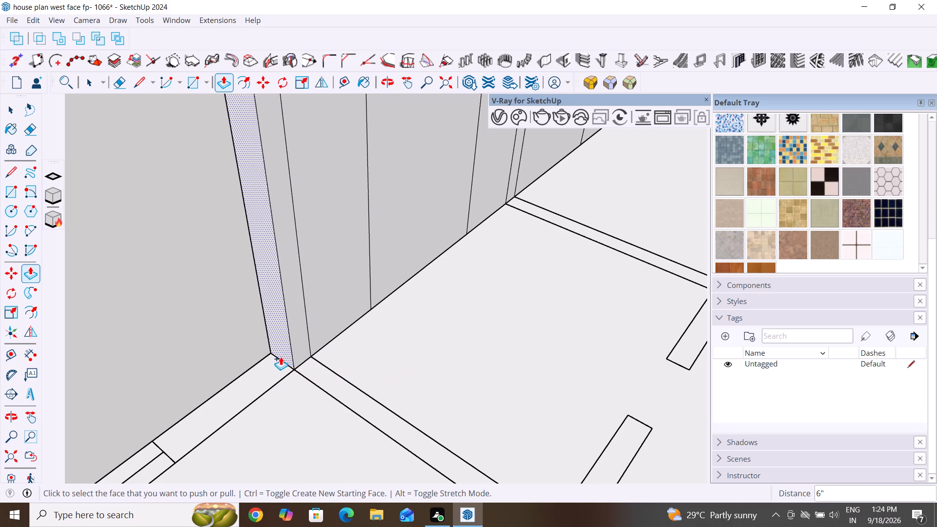
# Pull the side wall's end face 3' 1/2" from the middle partition to the near edge of the middle room's window.
pyautogui.click(282, 350)
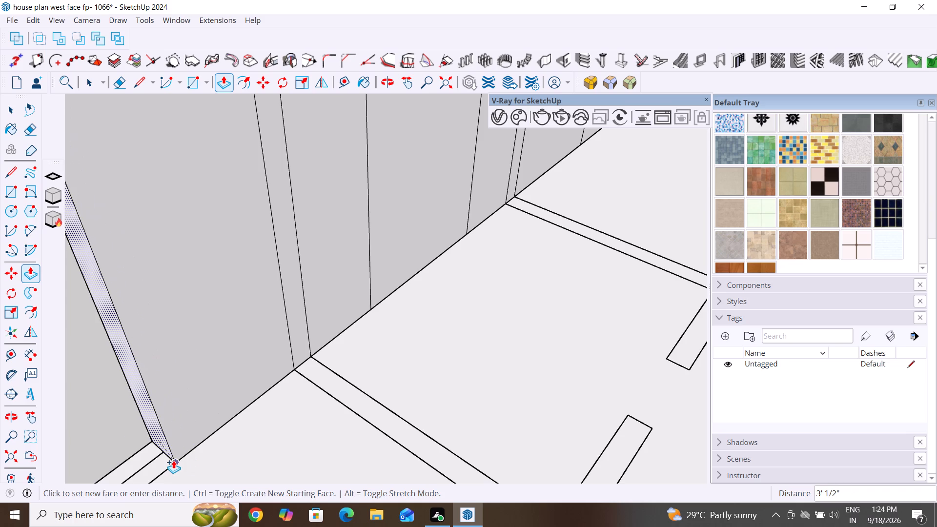
pyautogui.click(173, 460)
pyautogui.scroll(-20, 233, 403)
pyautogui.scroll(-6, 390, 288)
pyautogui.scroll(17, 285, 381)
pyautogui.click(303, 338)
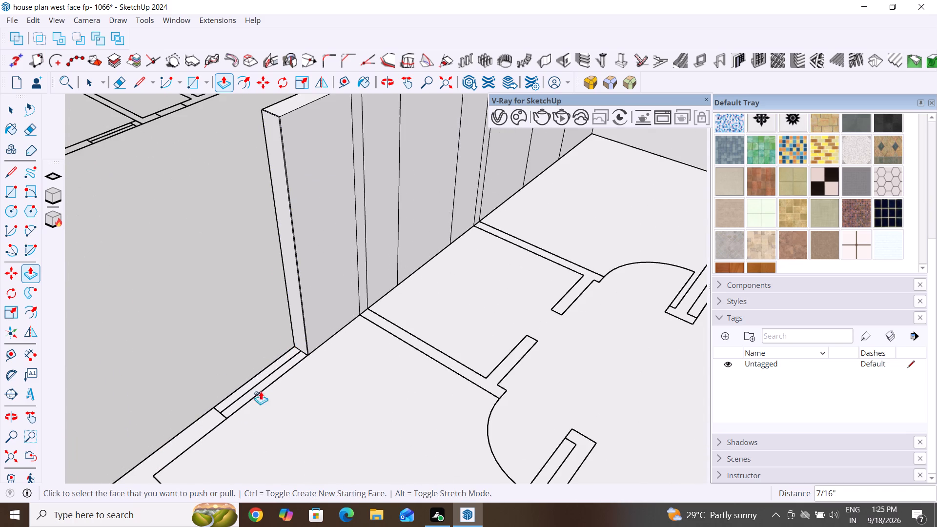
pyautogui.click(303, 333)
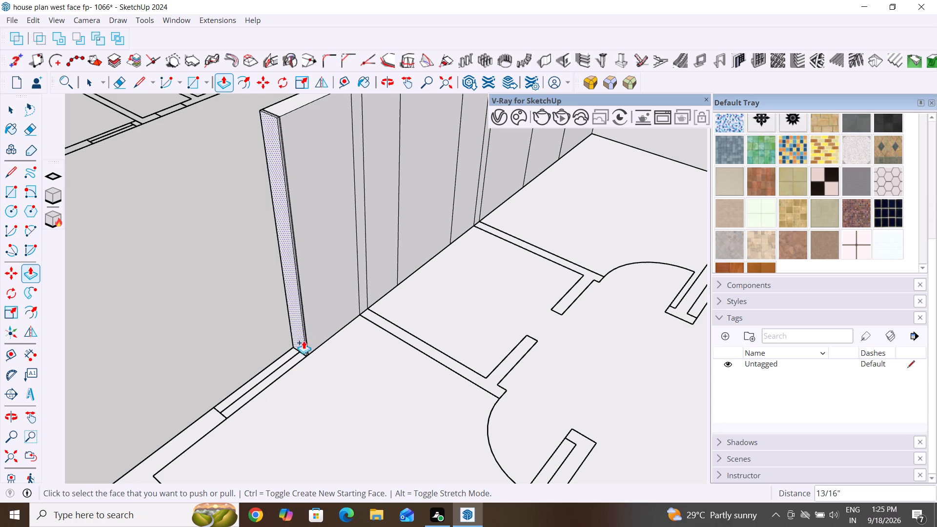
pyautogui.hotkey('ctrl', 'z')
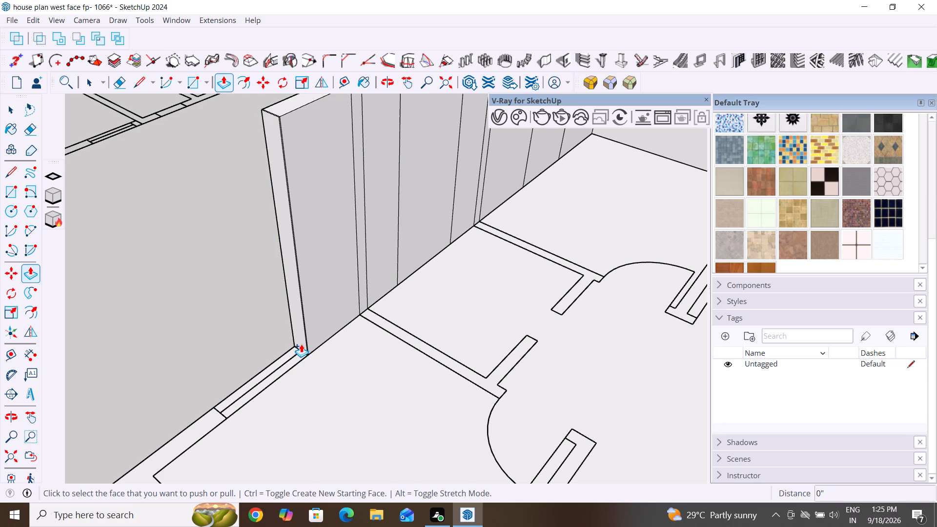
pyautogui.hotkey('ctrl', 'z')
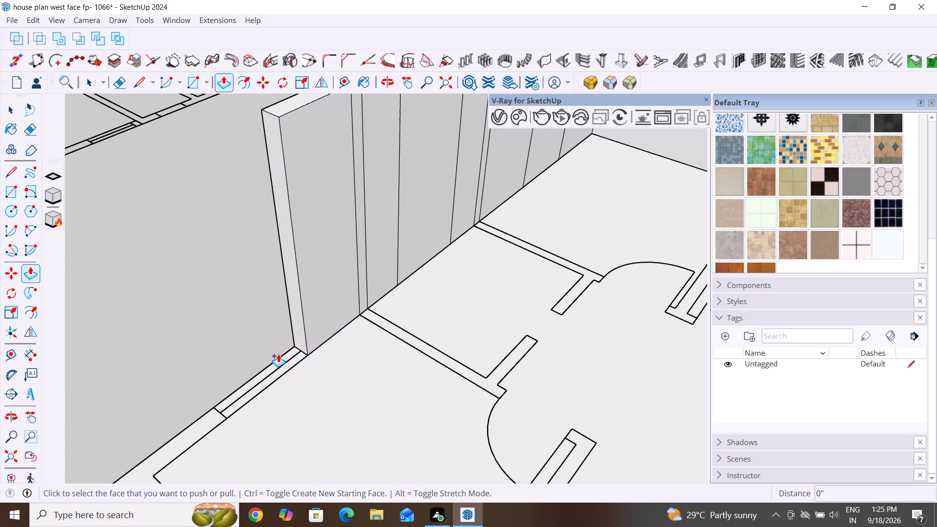
# Pull the side wall's end face 4' across the middle room's window to its far edge.
pyautogui.click(296, 331)
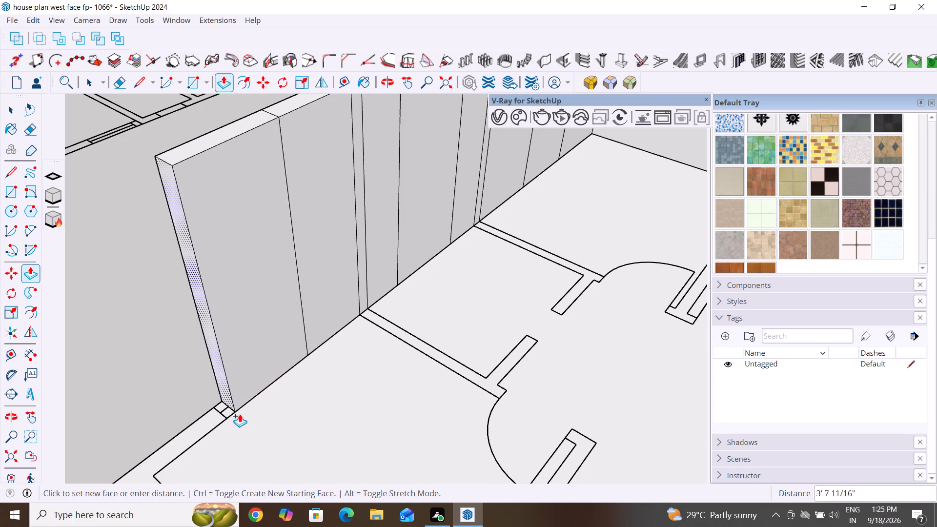
pyautogui.click(227, 416)
# Pull the side wall's end face 3' 1/2" from the window to the near edge of the corner room's partition.
pyautogui.scroll(-10, 391, 339)
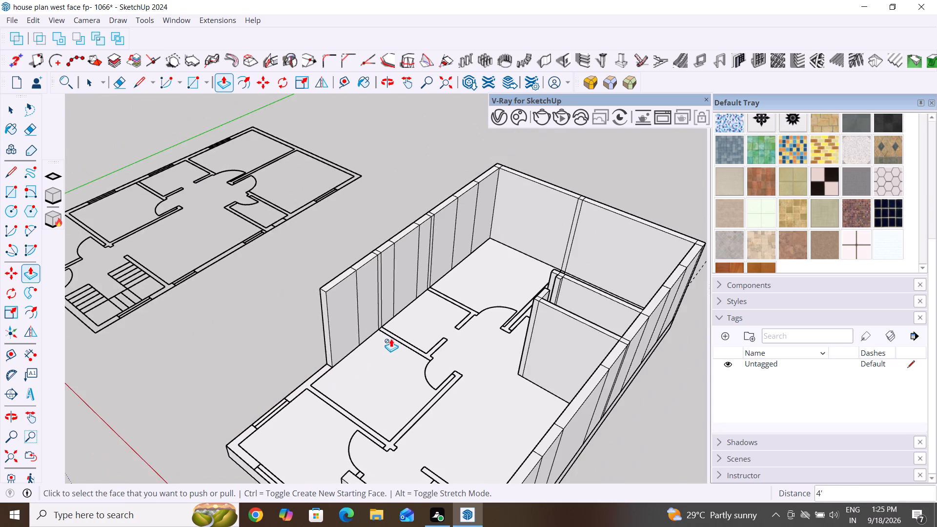
pyautogui.scroll(18, 280, 387)
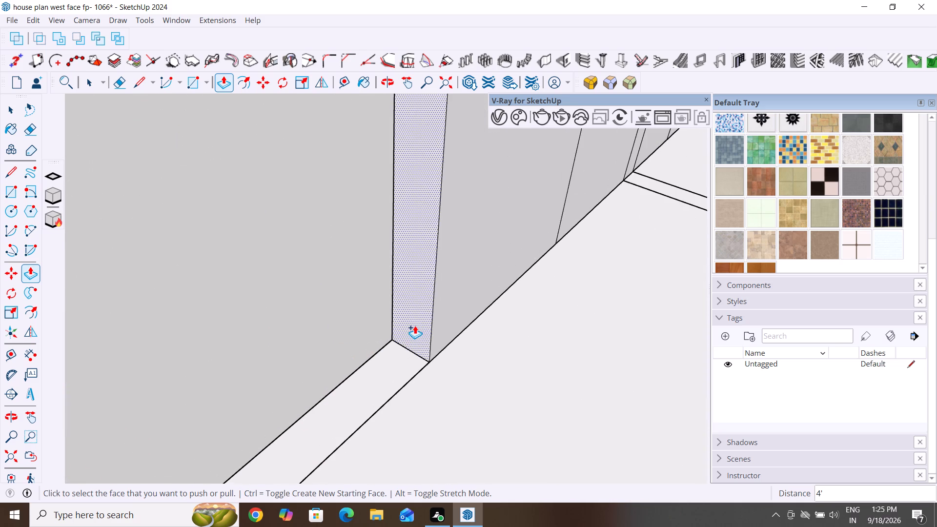
pyautogui.scroll(-11, 415, 325)
pyautogui.moveTo(475, 375); pyautogui.dragTo(384, 363, button='middle')
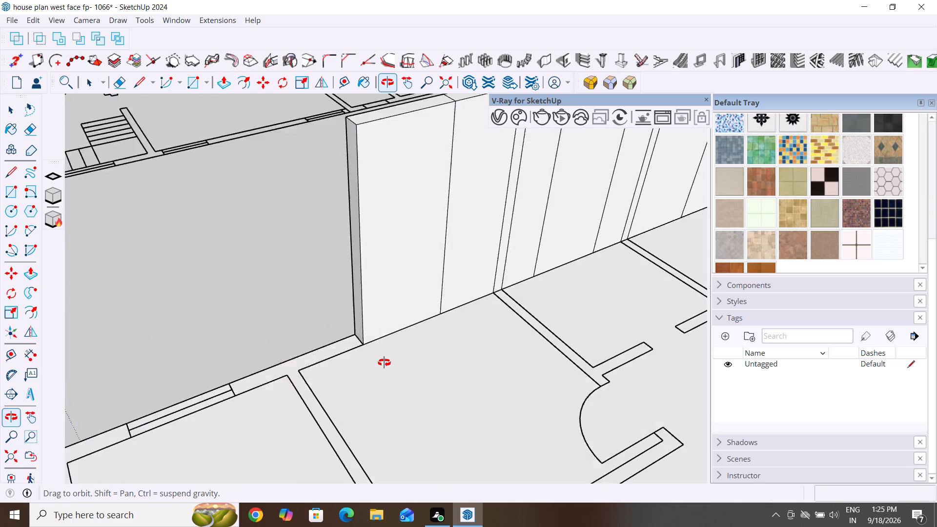
pyautogui.moveTo(384, 363); pyautogui.dragTo(402, 343, button='middle')
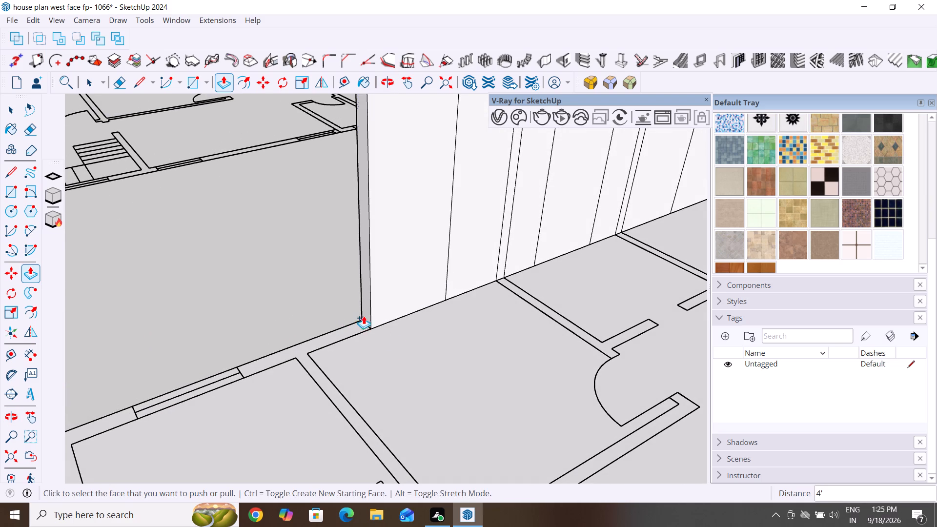
pyautogui.click(367, 315)
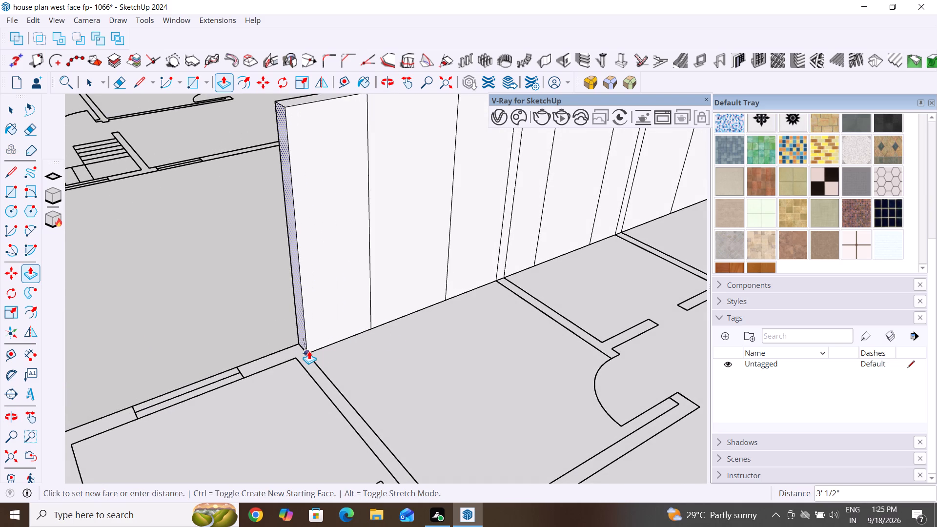
pyautogui.click(308, 351)
# Pull the side wall's end face 6" across the thickness of the corner room's partition.
pyautogui.scroll(-11, 253, 358)
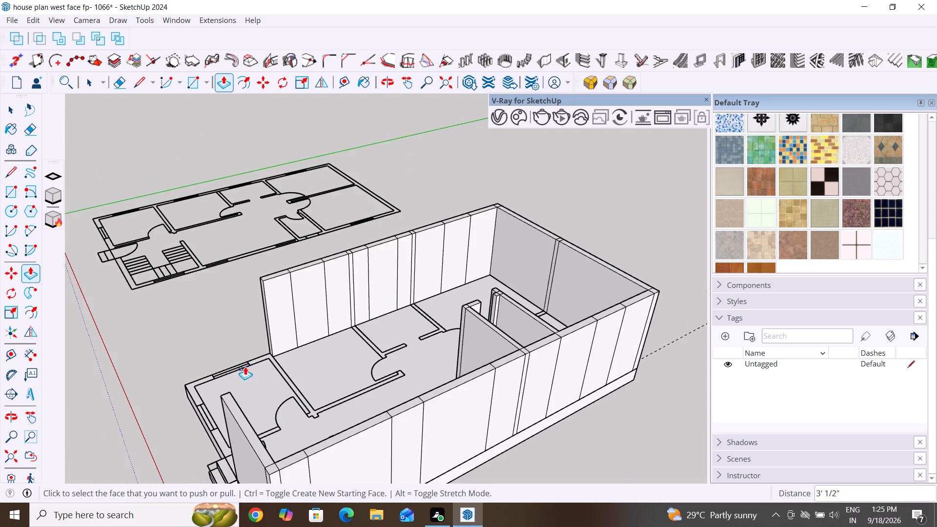
pyautogui.moveTo(245, 371); pyautogui.dragTo(570, 312, button='middle')
pyautogui.scroll(8, 416, 420)
pyautogui.moveTo(435, 419); pyautogui.dragTo(435, 419, button='middle')
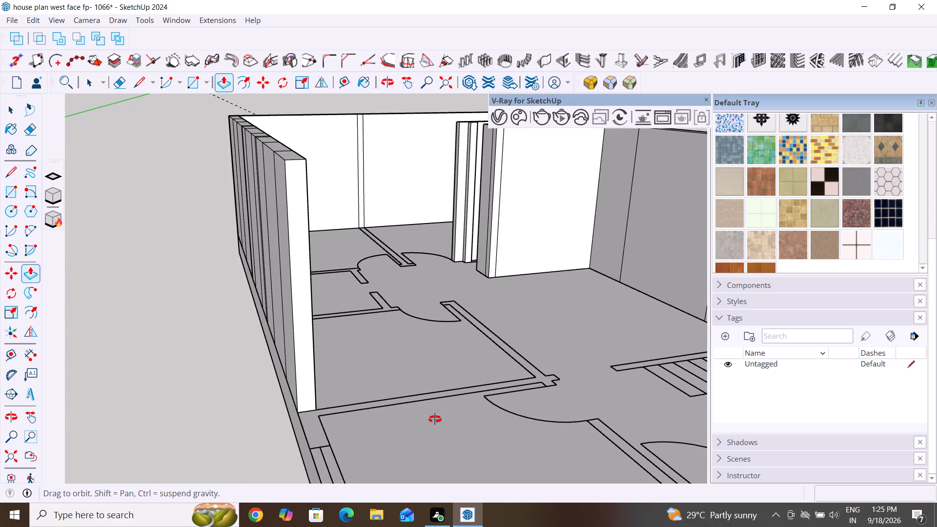
pyautogui.moveTo(435, 419); pyautogui.dragTo(337, 458, button='middle')
pyautogui.click(189, 411)
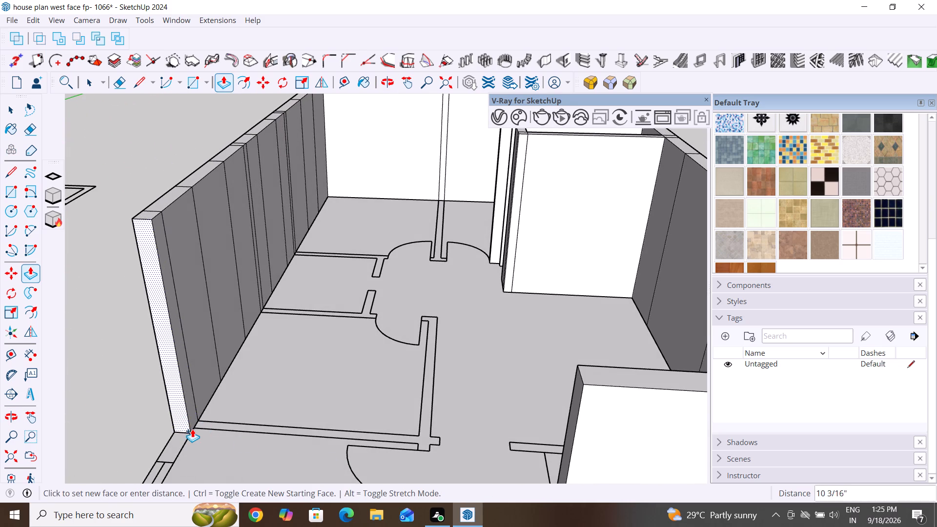
pyautogui.click(198, 430)
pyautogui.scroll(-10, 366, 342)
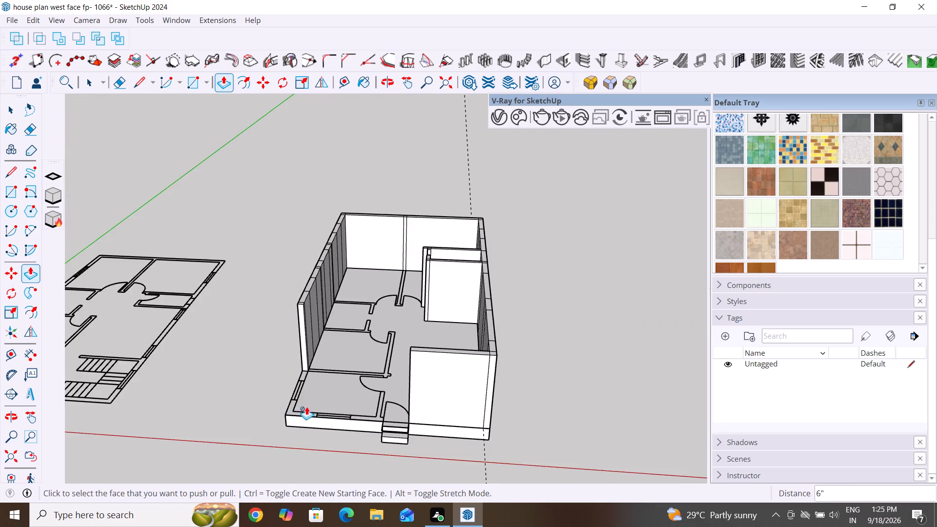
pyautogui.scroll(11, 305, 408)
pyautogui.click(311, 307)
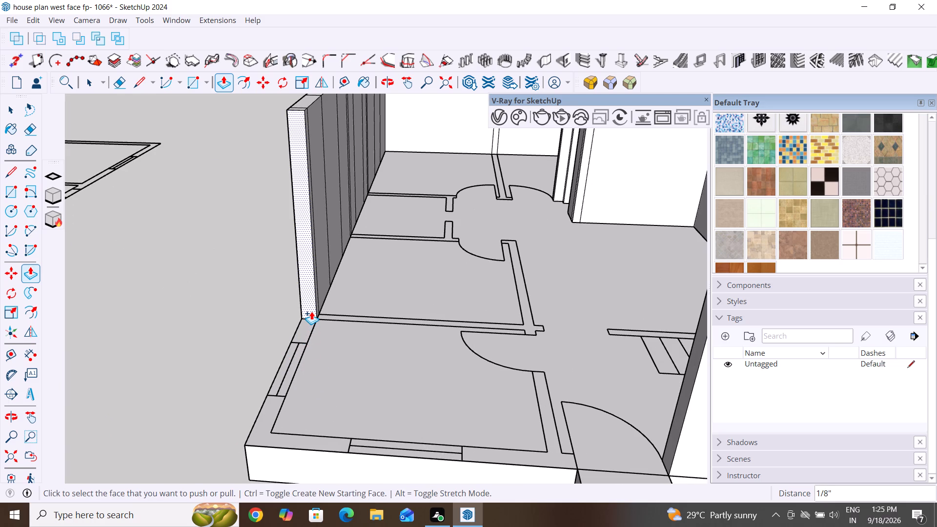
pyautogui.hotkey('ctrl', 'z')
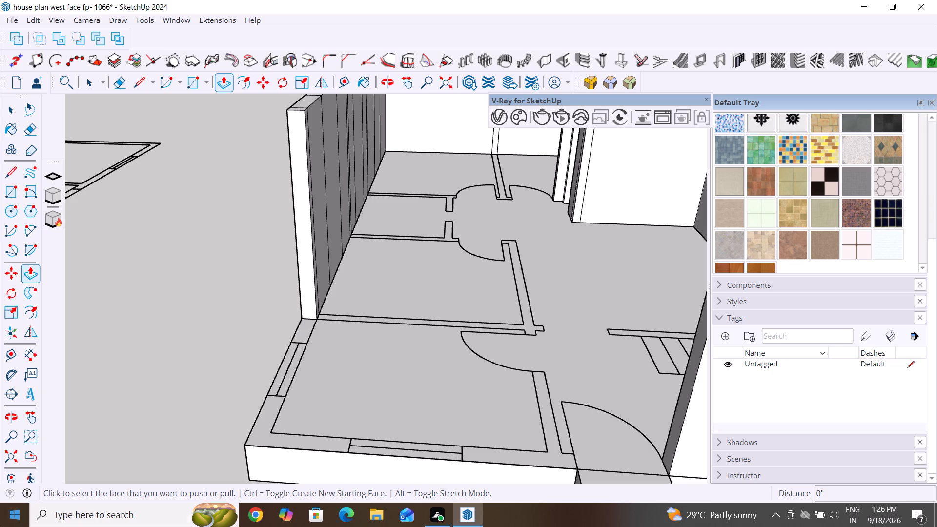
# Pull the side wall's end face 2' 2 1/2" from the corner room's partition to the near edge of its side window.
pyautogui.moveTo(486, 329); pyautogui.dragTo(281, 394, button='middle')
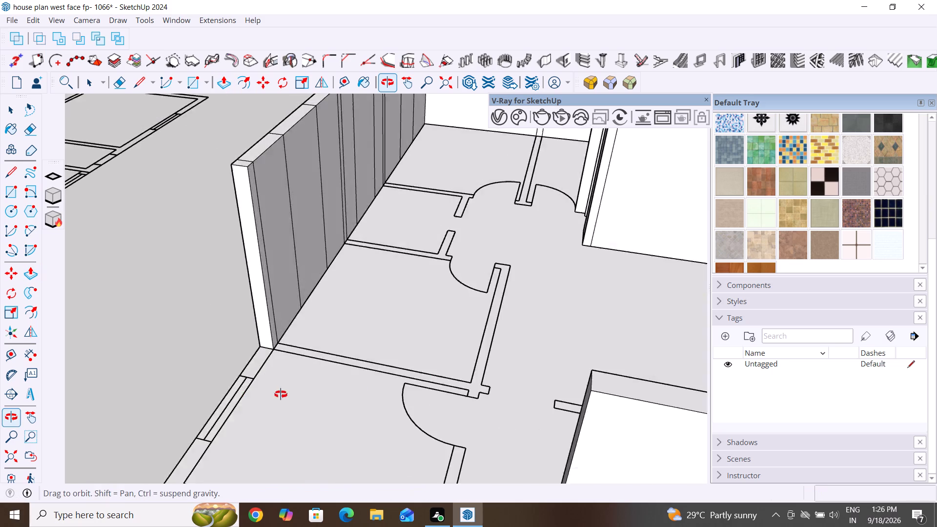
pyautogui.moveTo(281, 394); pyautogui.dragTo(190, 390, button='middle')
pyautogui.scroll(-5, 402, 271)
pyautogui.moveTo(148, 292); pyautogui.dragTo(270, 263, button='middle')
pyautogui.scroll(9, 203, 304)
pyautogui.moveTo(162, 351); pyautogui.dragTo(207, 340, button='middle')
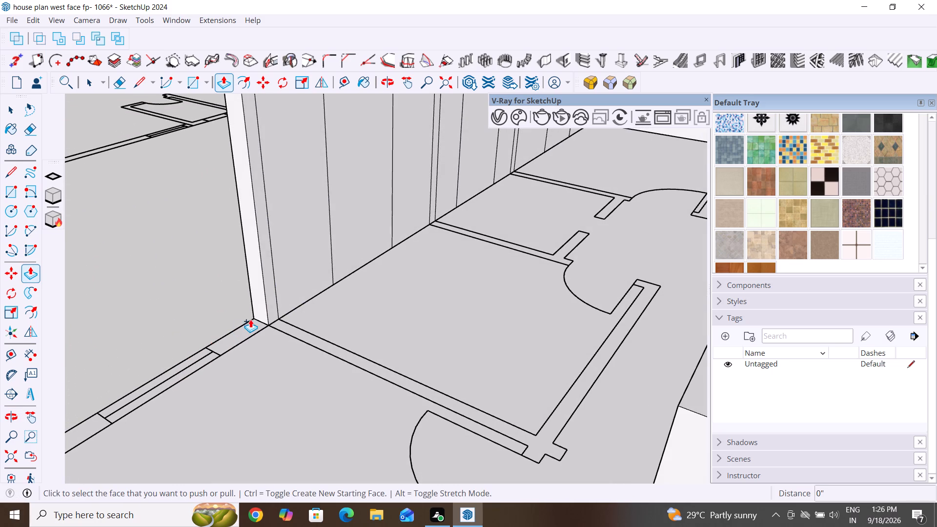
pyautogui.click(261, 316)
pyautogui.click(223, 356)
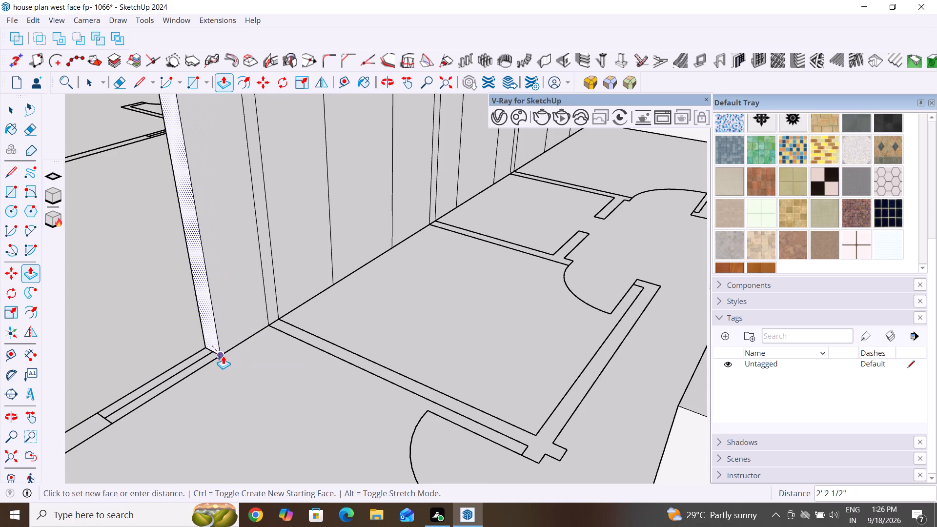
# Pull the side wall's end face 4' across the corner room's side window to its far edge.
pyautogui.scroll(-6, 304, 321)
pyautogui.scroll(4, 285, 324)
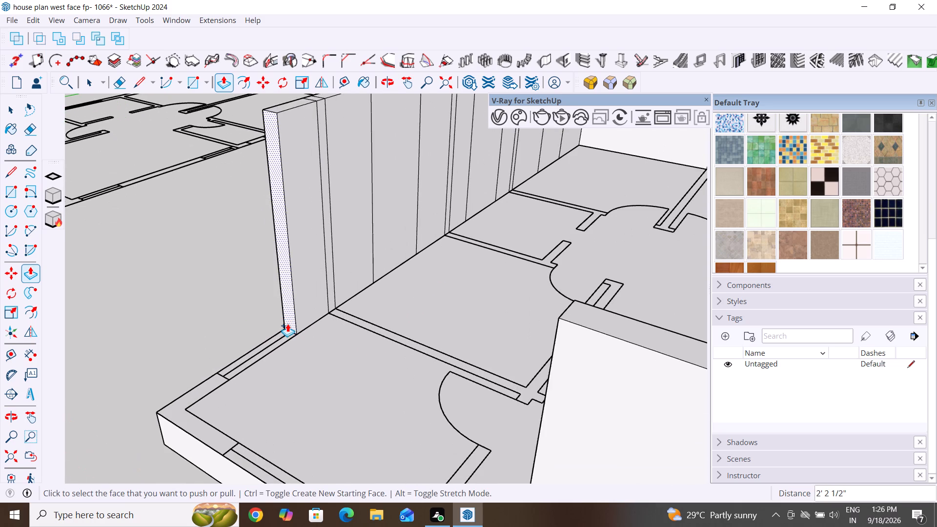
pyautogui.click(289, 322)
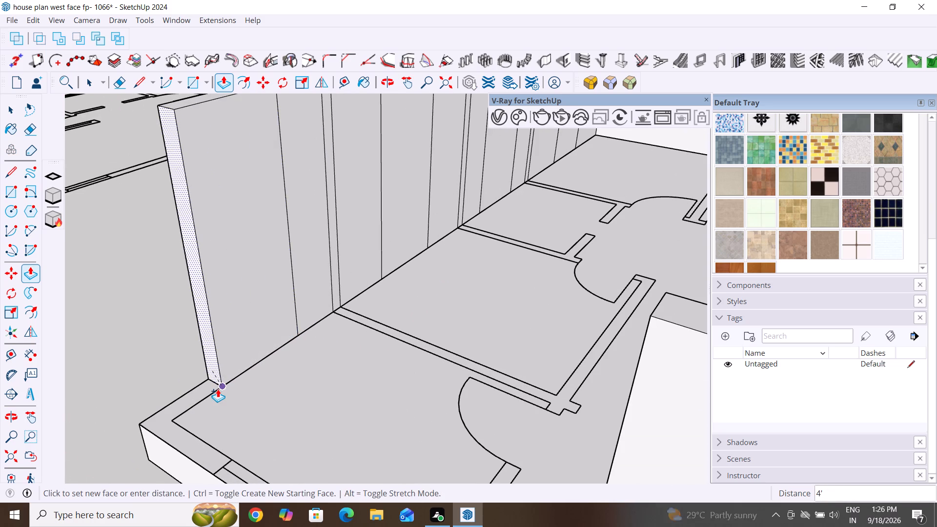
pyautogui.click(218, 389)
# Pull the side wall's end face 2' 2 1/2" from the corner room's side window to the inner face of the end wall.
pyautogui.scroll(-4, 363, 295)
pyautogui.scroll(6, 208, 388)
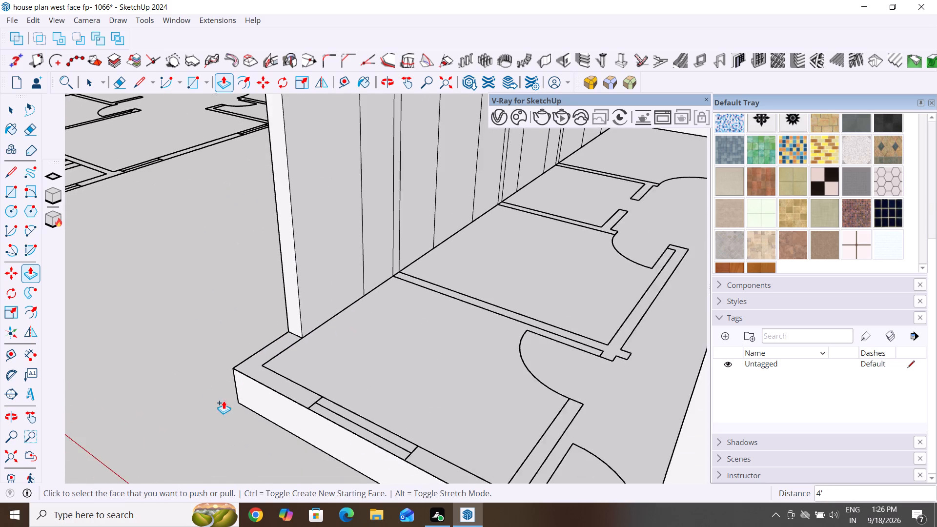
pyautogui.scroll(2, 224, 401)
pyautogui.click(326, 298)
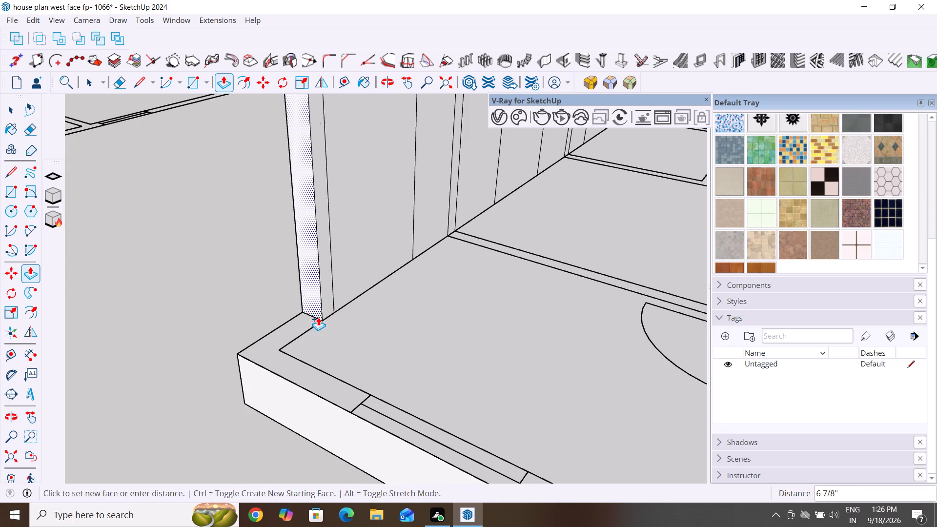
pyautogui.click(286, 359)
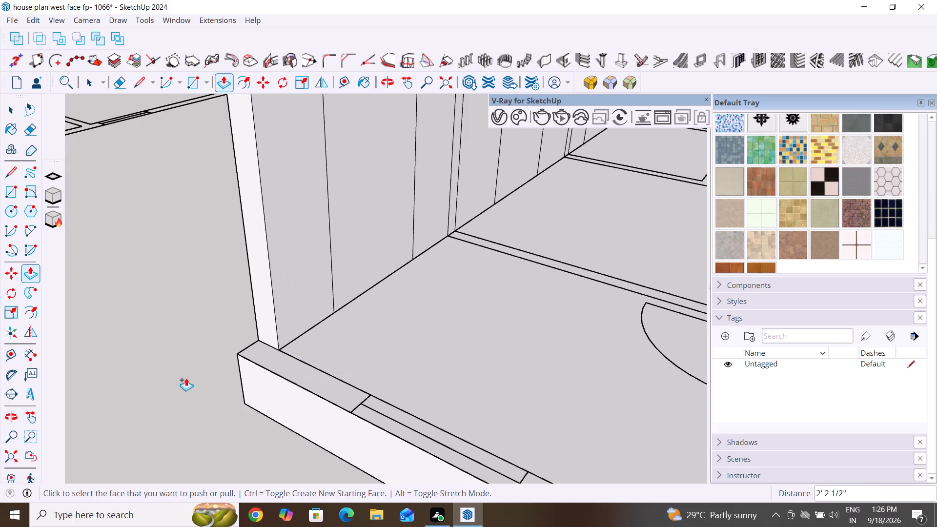
# Pull the side wall's end face 9" across the end wall's thickness to the outer corner of the house.
pyautogui.click(267, 333)
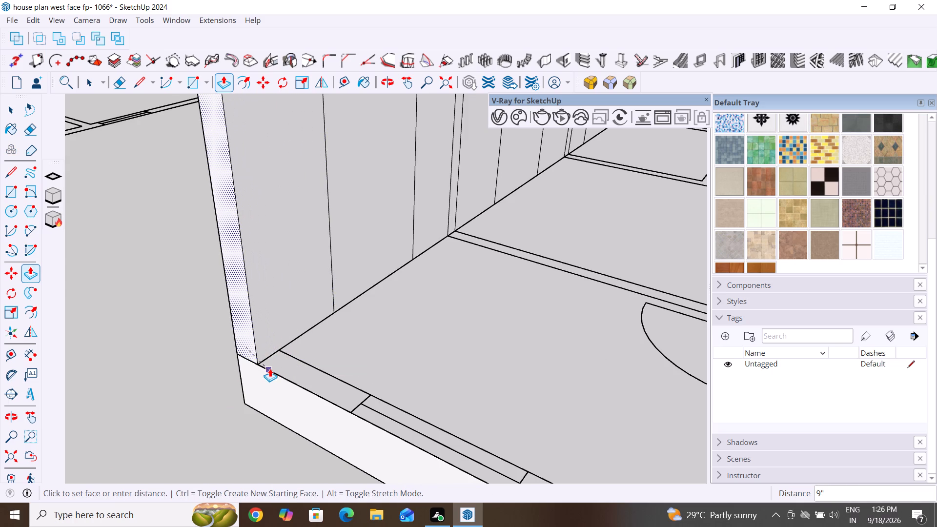
pyautogui.click(270, 368)
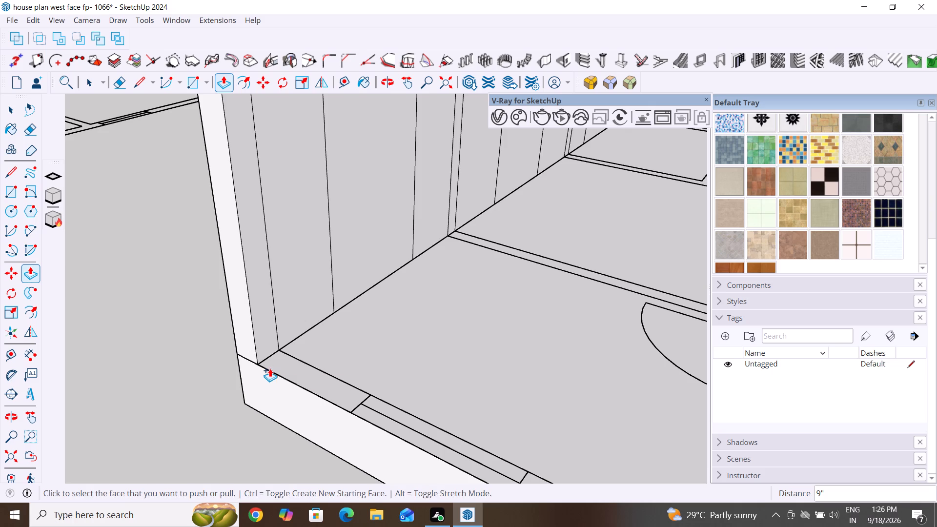
# Pull the corner block's inner side face 3' along the end wall to the near edge of the corner room's window.
pyautogui.click(272, 348)
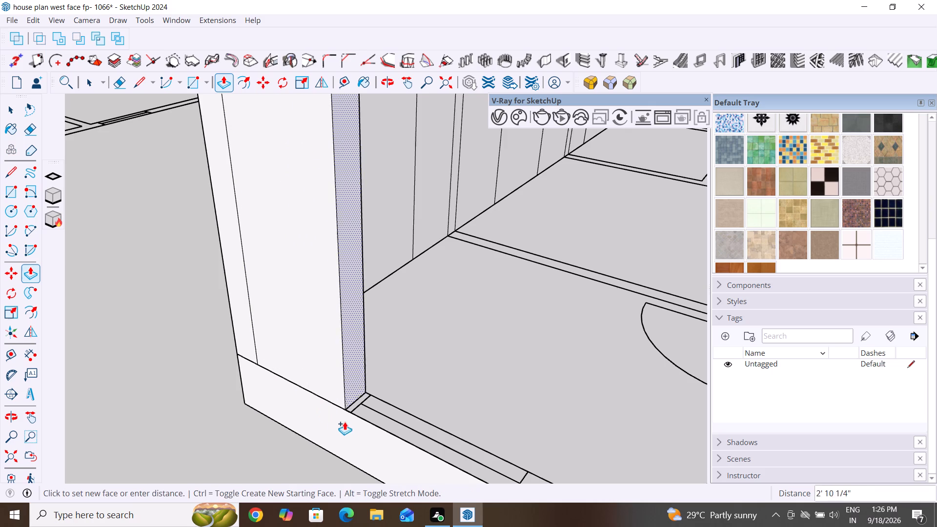
pyautogui.click(354, 414)
# Pull the end wall's end face 4' across the corner room's window to its far edge.
pyautogui.scroll(-7, 280, 365)
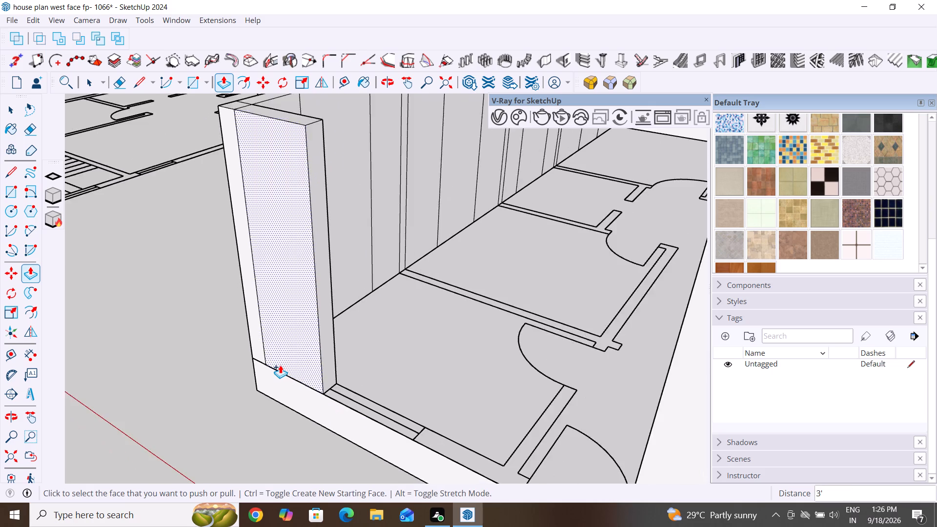
pyautogui.scroll(-3, 280, 365)
pyautogui.scroll(5, 342, 390)
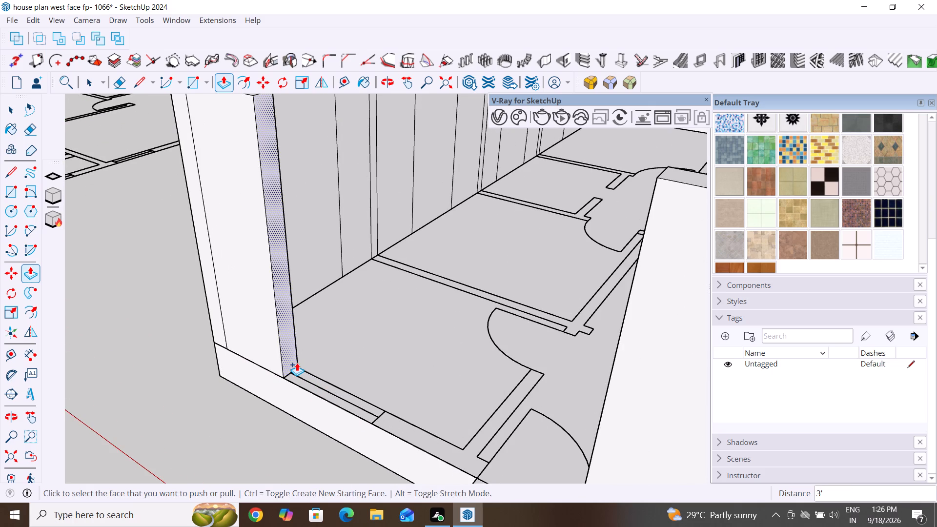
pyautogui.click(297, 363)
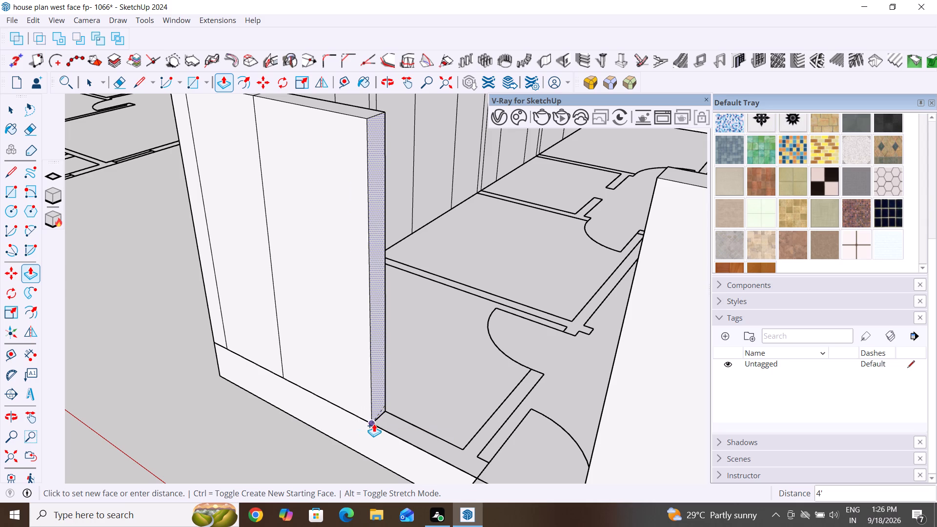
pyautogui.click(376, 425)
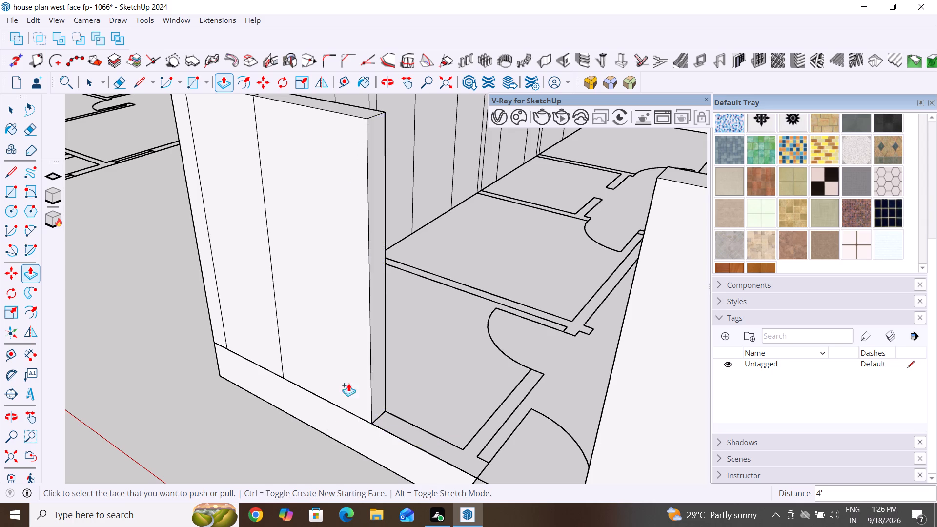
# Pull the end wall's end face 3' from the window to the near edge of the corner room's partition beside the entrance.
pyautogui.scroll(-6, 363, 364)
pyautogui.scroll(9, 426, 425)
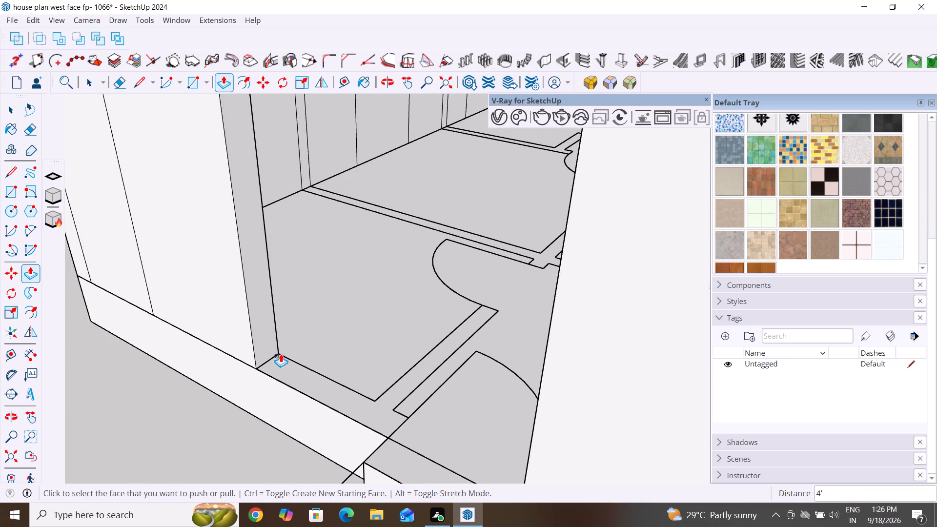
pyautogui.click(271, 354)
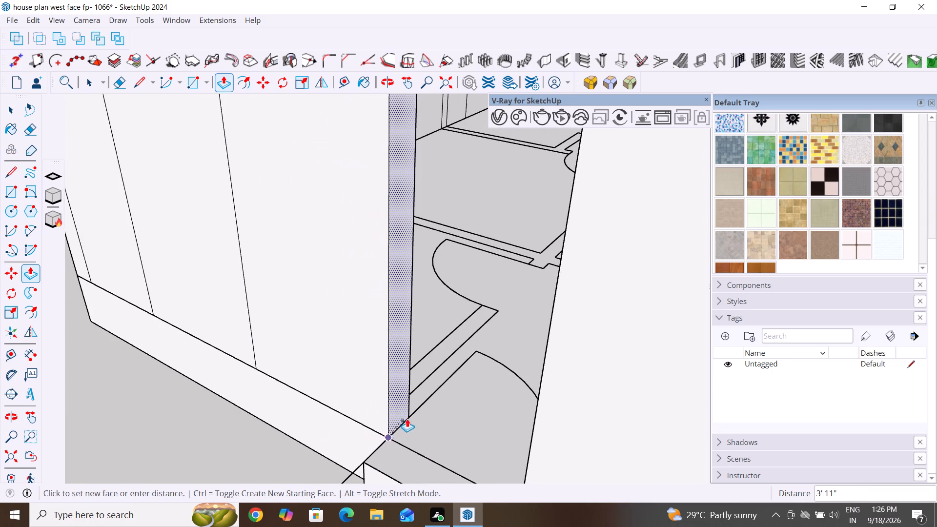
pyautogui.moveTo(366, 435); pyautogui.dragTo(123, 526, button='middle')
pyautogui.scroll(4, 244, 390)
pyautogui.scroll(4, 183, 365)
pyautogui.click(172, 350)
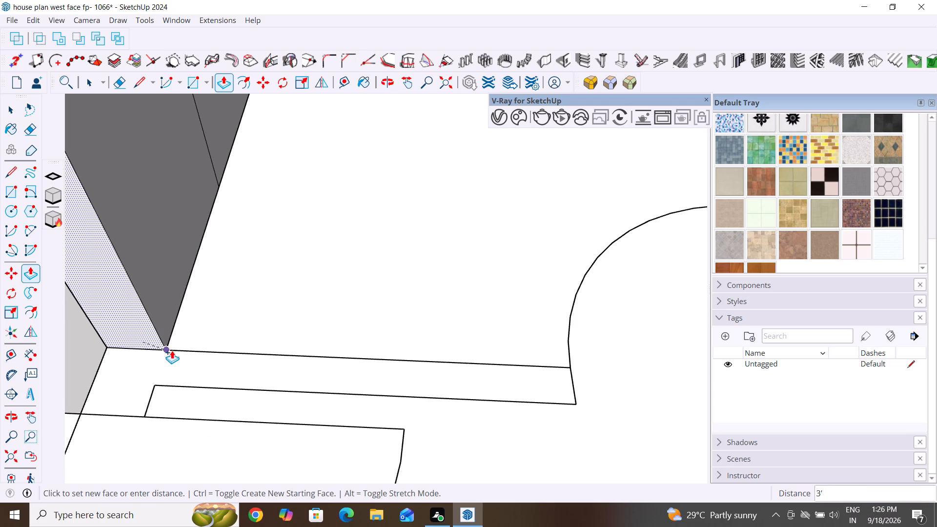
# Pull the end wall's end face 6" across the thickness of the corner room's partition.
pyautogui.click(146, 331)
pyautogui.click(160, 386)
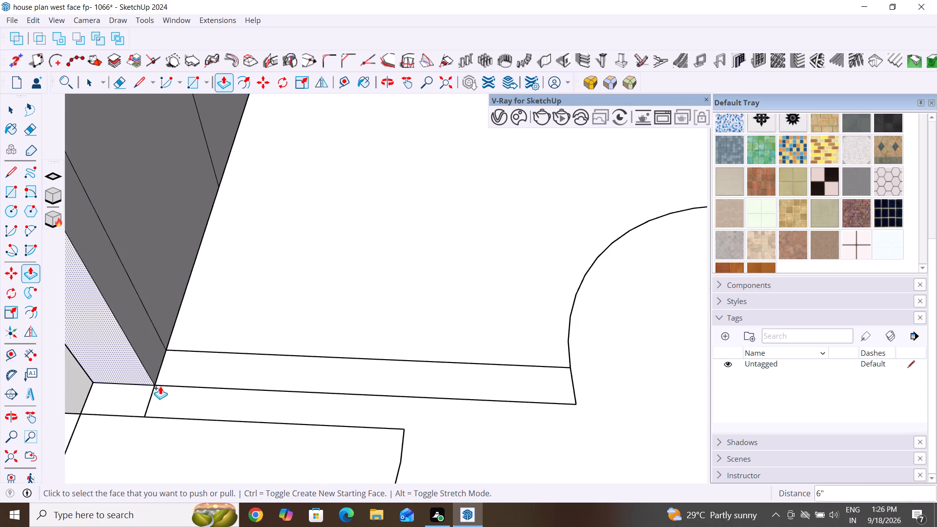
# Pull the end wall's end face 5" past the partition to the edge of the entrance door opening.
pyautogui.click(145, 374)
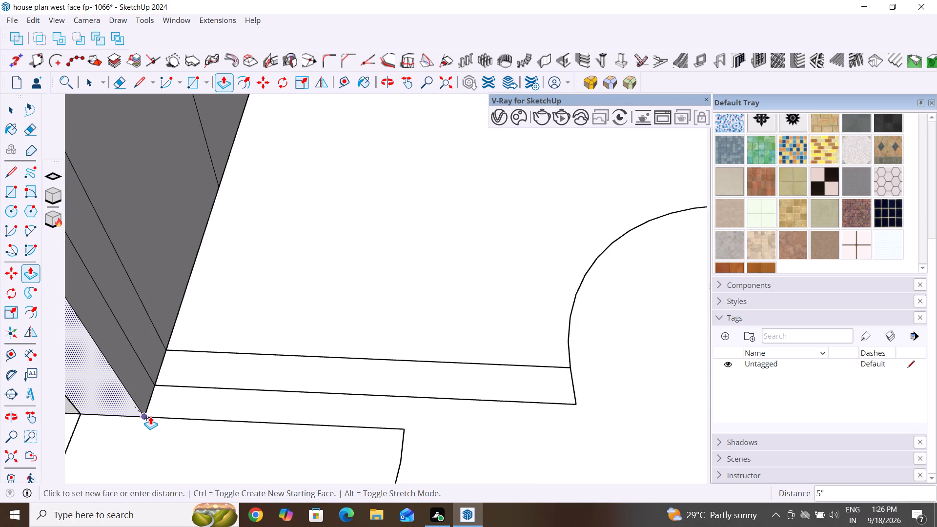
pyautogui.click(150, 418)
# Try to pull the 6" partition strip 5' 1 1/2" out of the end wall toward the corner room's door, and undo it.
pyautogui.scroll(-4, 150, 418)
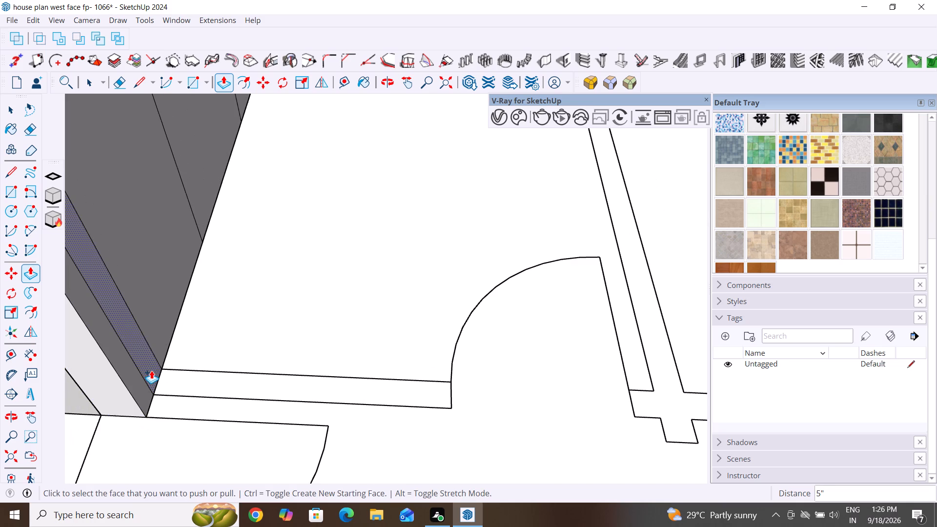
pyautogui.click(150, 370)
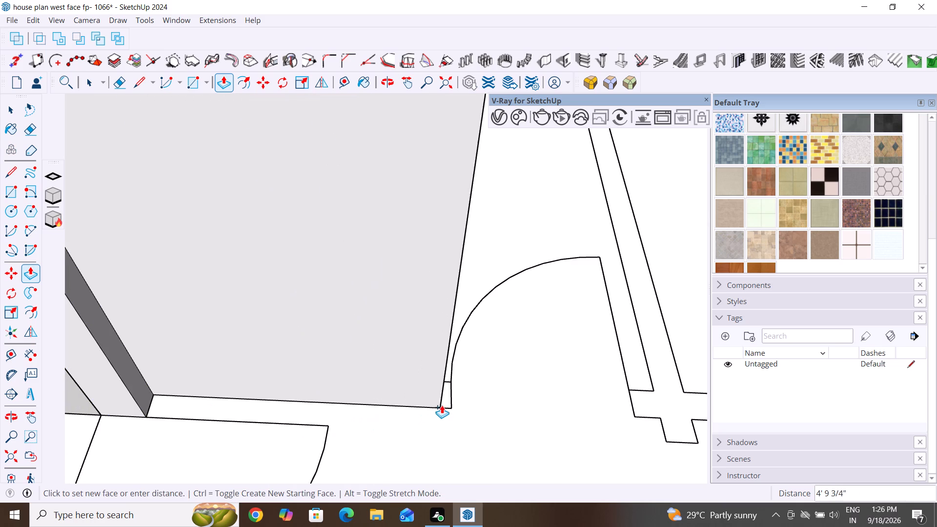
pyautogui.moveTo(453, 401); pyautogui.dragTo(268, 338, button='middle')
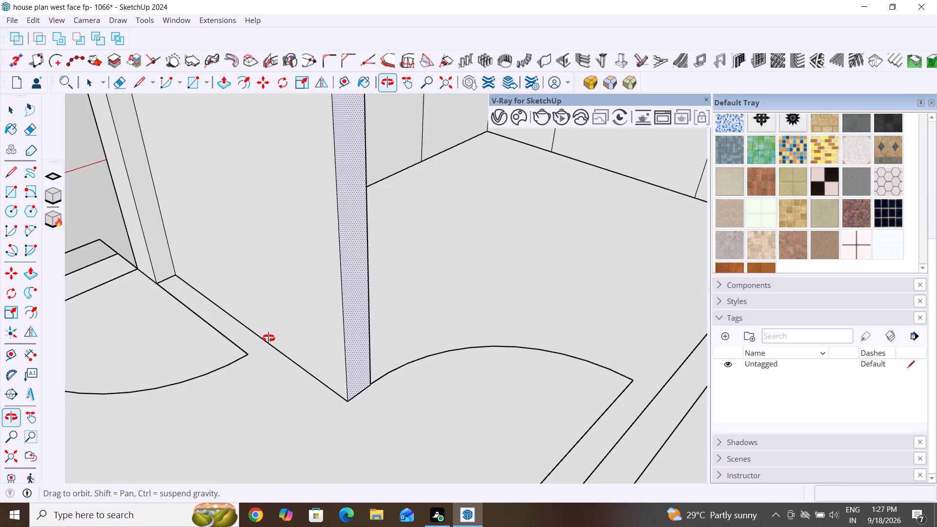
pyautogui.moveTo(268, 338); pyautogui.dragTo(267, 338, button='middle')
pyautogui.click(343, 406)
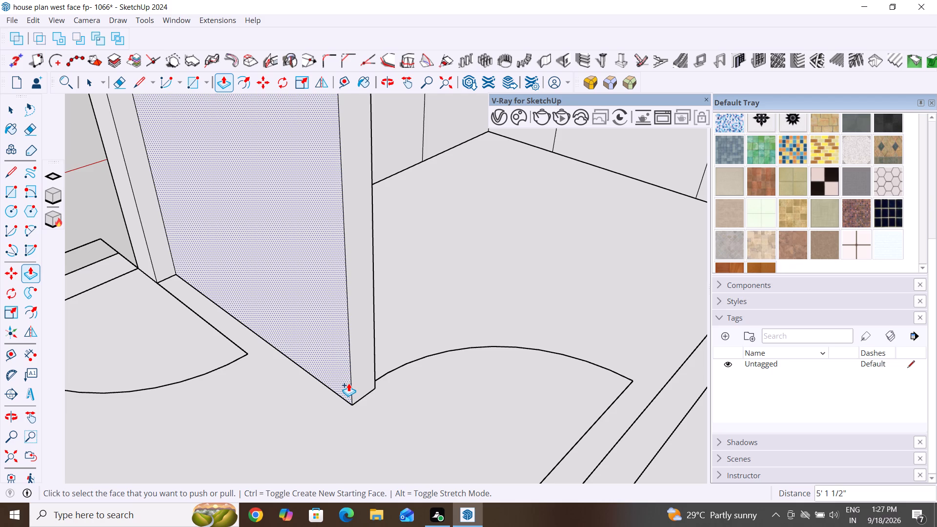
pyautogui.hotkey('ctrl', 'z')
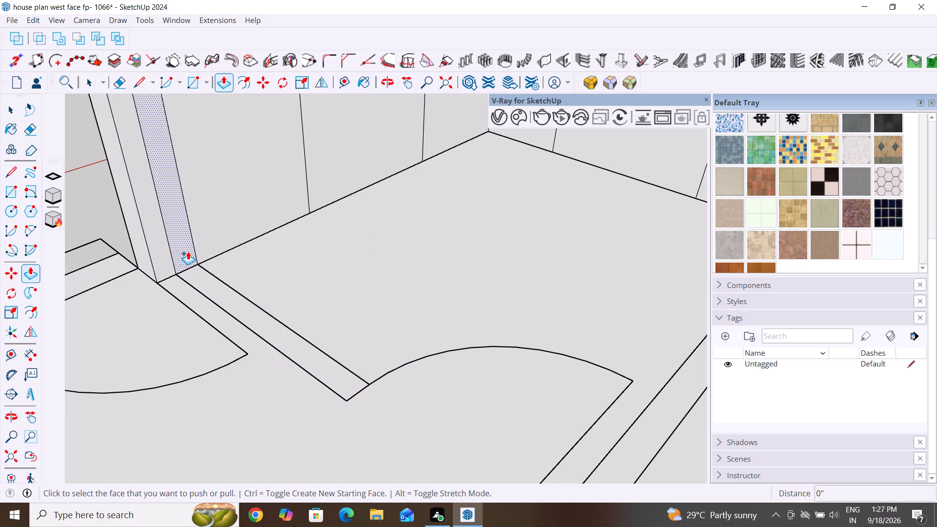
# Pull the 6" partition strip on the end wall 5' inward to the partition's end at the corner room's door.
pyautogui.scroll(-3, 206, 347)
pyautogui.moveTo(202, 349); pyautogui.dragTo(211, 468, button='middle')
pyautogui.click(202, 337)
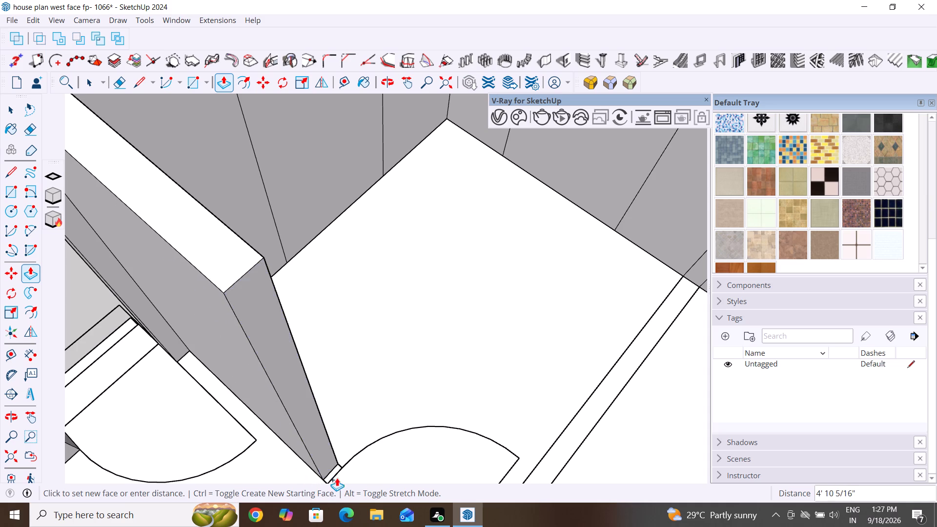
pyautogui.moveTo(338, 474); pyautogui.dragTo(405, 304, button='middle')
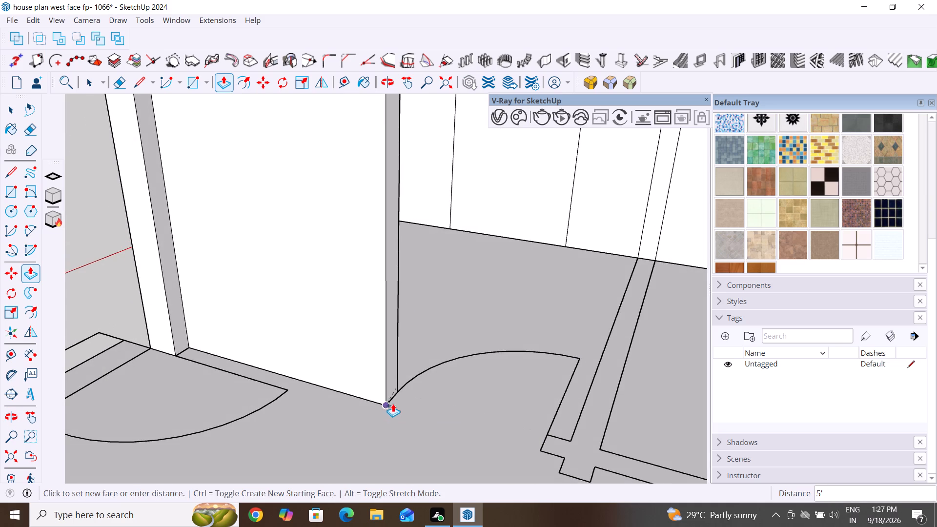
pyautogui.click(388, 403)
# Pull the corner room's 6" partition strip 10' out of the side wall to the near edge of the crossing partition.
pyautogui.scroll(-2, 436, 441)
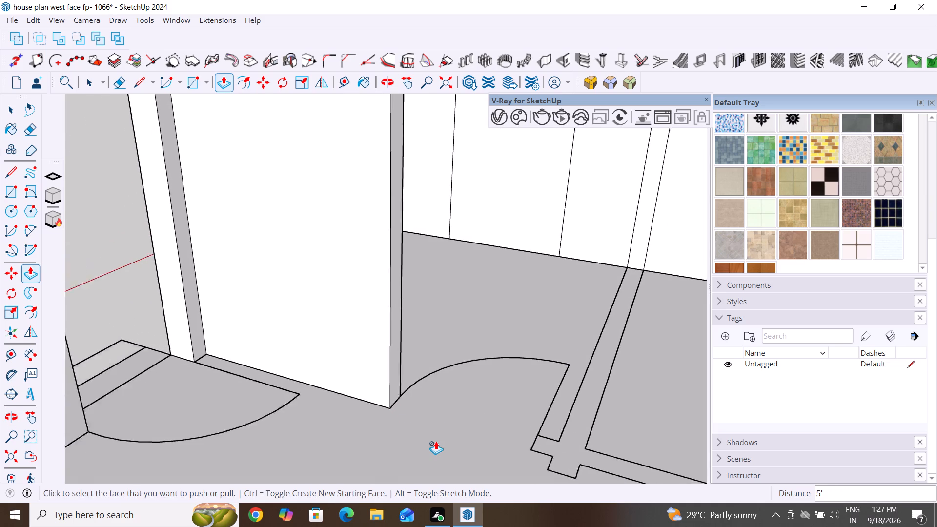
pyautogui.scroll(-3, 436, 441)
pyautogui.scroll(-20, 543, 316)
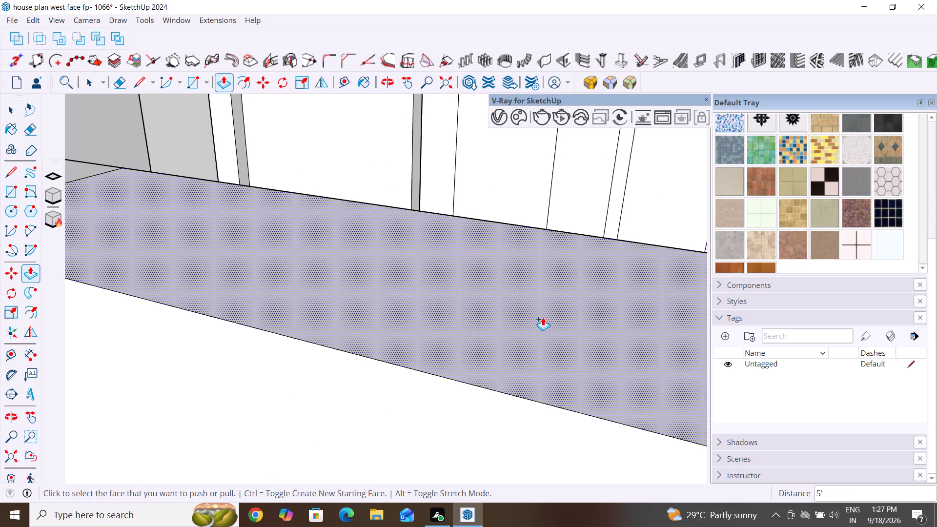
pyautogui.scroll(-20, 543, 317)
pyautogui.scroll(-1, 543, 317)
pyautogui.scroll(-7, 497, 369)
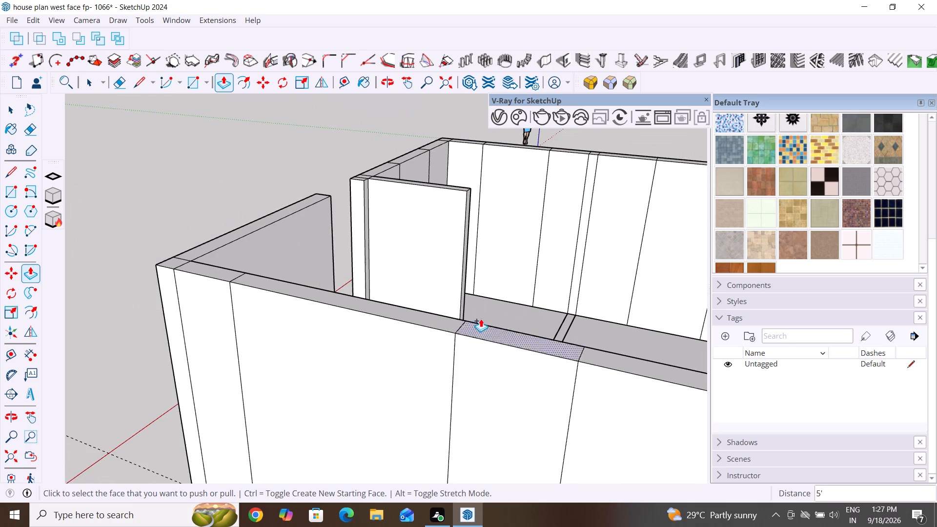
pyautogui.moveTo(480, 315); pyautogui.dragTo(497, 471, button='middle')
pyautogui.moveTo(386, 370); pyautogui.dragTo(381, 370, button='middle')
pyautogui.moveTo(616, 396); pyautogui.dragTo(431, 284, button='middle')
pyautogui.scroll(3, 551, 395)
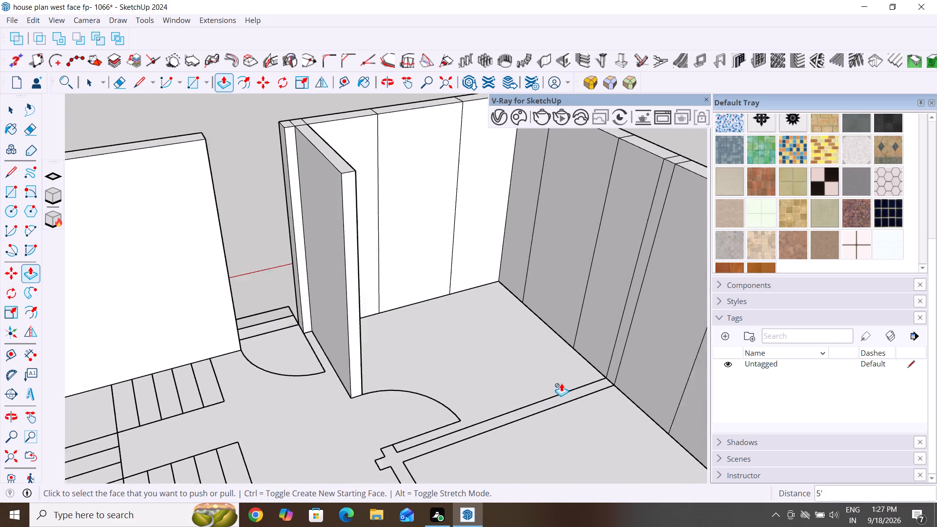
pyautogui.scroll(-11, 439, 336)
pyautogui.scroll(4, 552, 402)
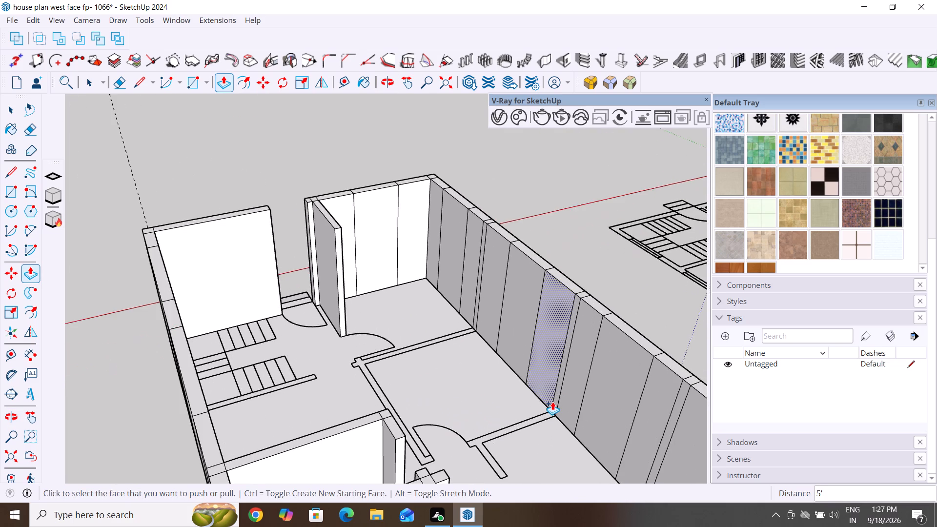
pyautogui.scroll(4, 549, 395)
pyautogui.scroll(4, 367, 325)
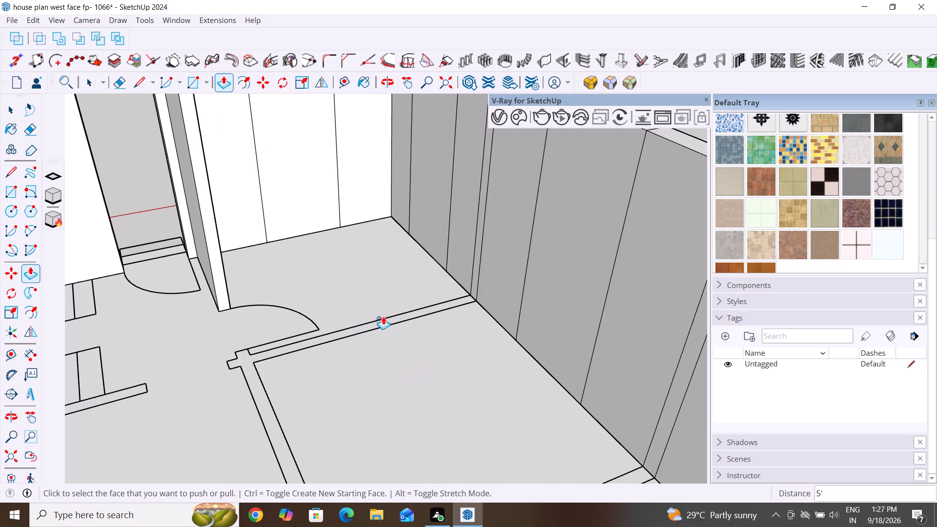
pyautogui.scroll(3, 383, 316)
pyautogui.moveTo(393, 320); pyautogui.dragTo(427, 326, button='middle')
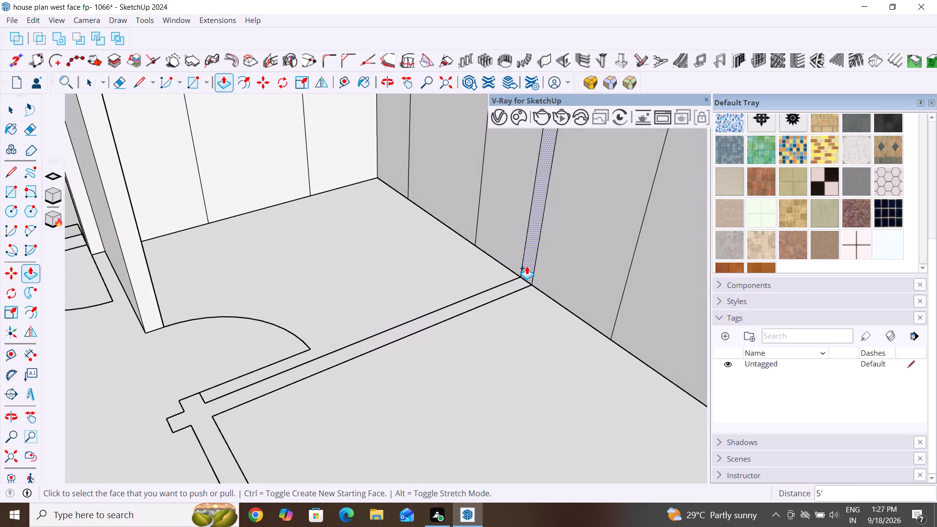
pyautogui.click(527, 266)
pyautogui.click(213, 417)
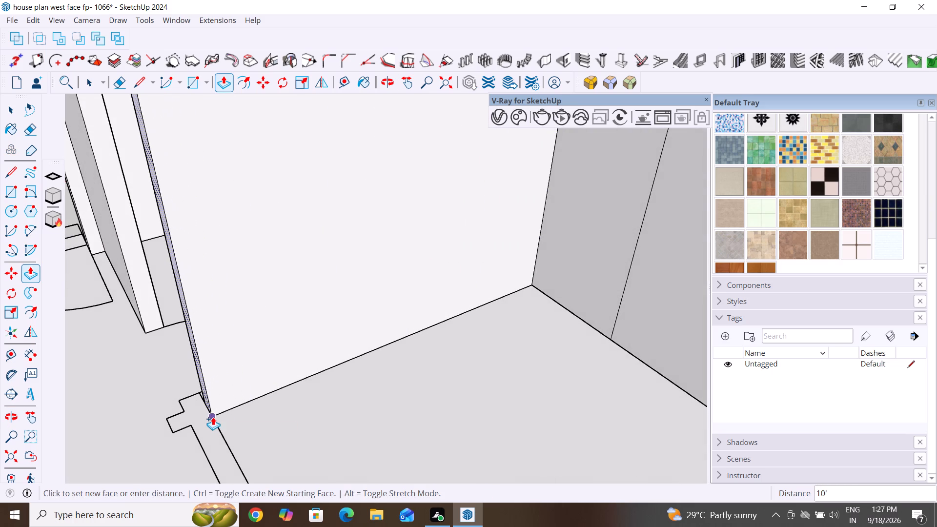
# Pull the end face of the corner room's 10' partition 6" across the thickness of the crossing partition.
pyautogui.moveTo(146, 451); pyautogui.dragTo(435, 444, button='middle')
pyautogui.scroll(-4, 412, 355)
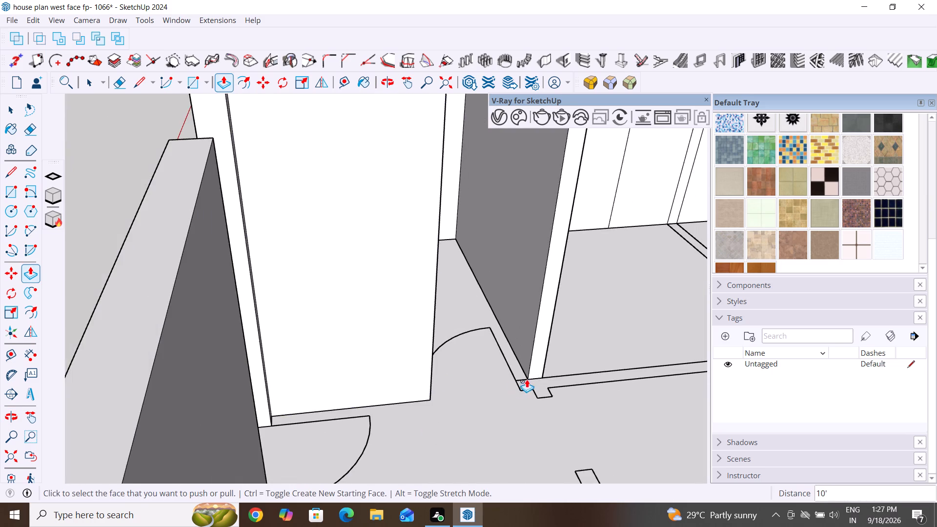
pyautogui.scroll(4, 527, 379)
pyautogui.click(541, 366)
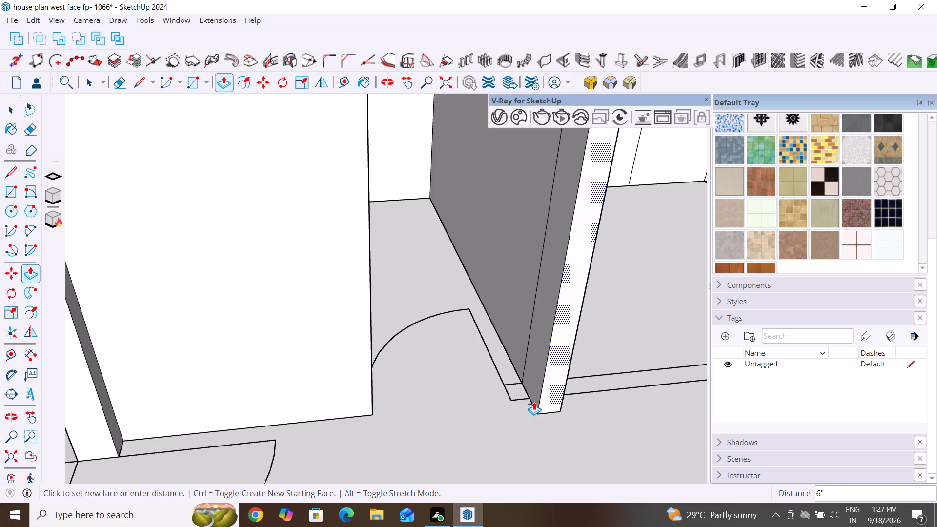
pyautogui.click(534, 400)
# Pull the 6" junction block's side face 5" toward the corner room's door to form its jamb.
pyautogui.moveTo(505, 397); pyautogui.dragTo(572, 407, button='middle')
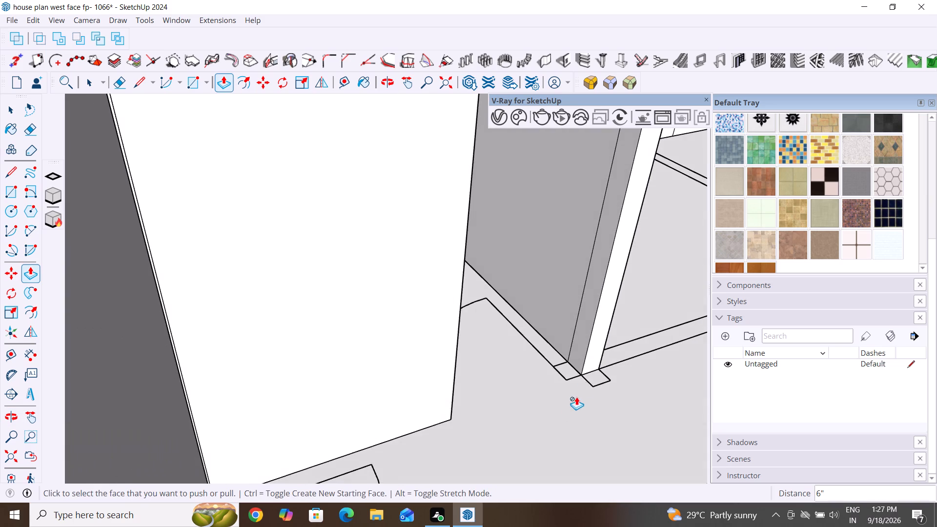
pyautogui.click(578, 365)
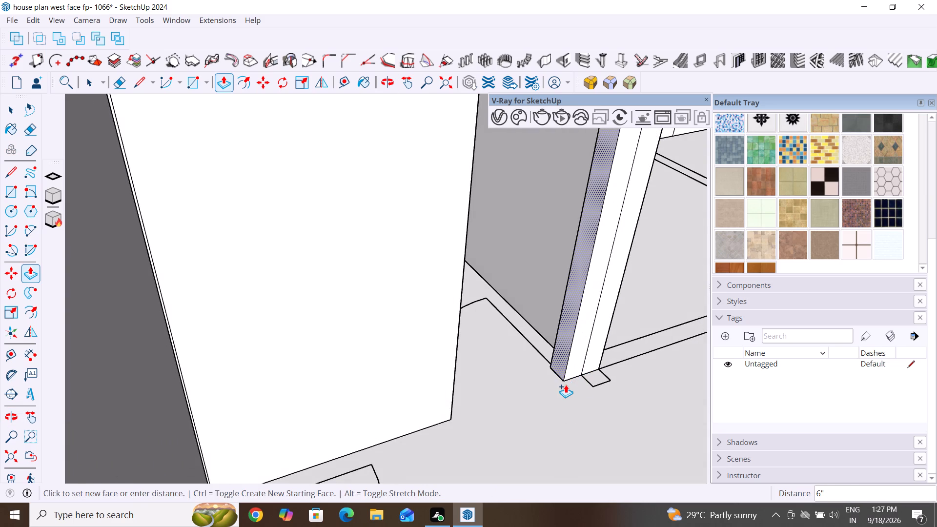
pyautogui.click(570, 377)
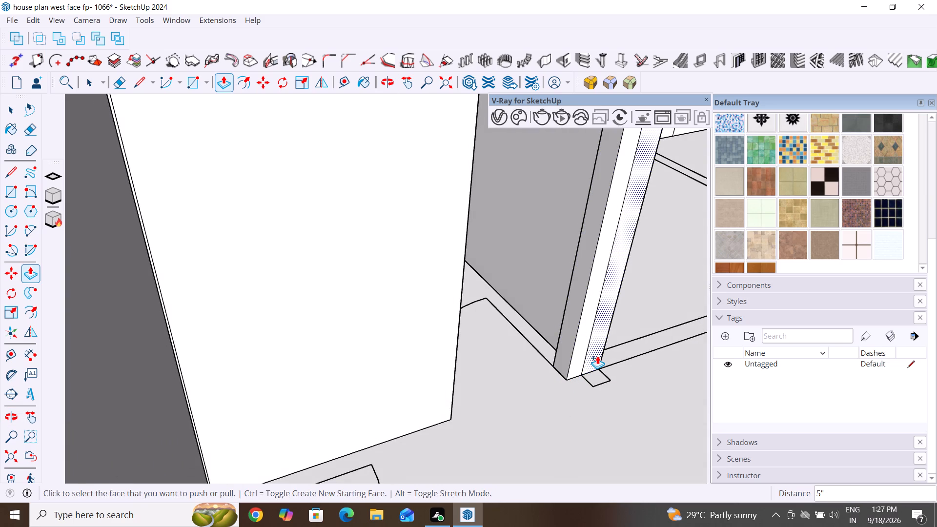
# Pull the adjoining face of the corner-room junction block 5" out to the corner of the small stub drawn on the plan.
pyautogui.click(597, 356)
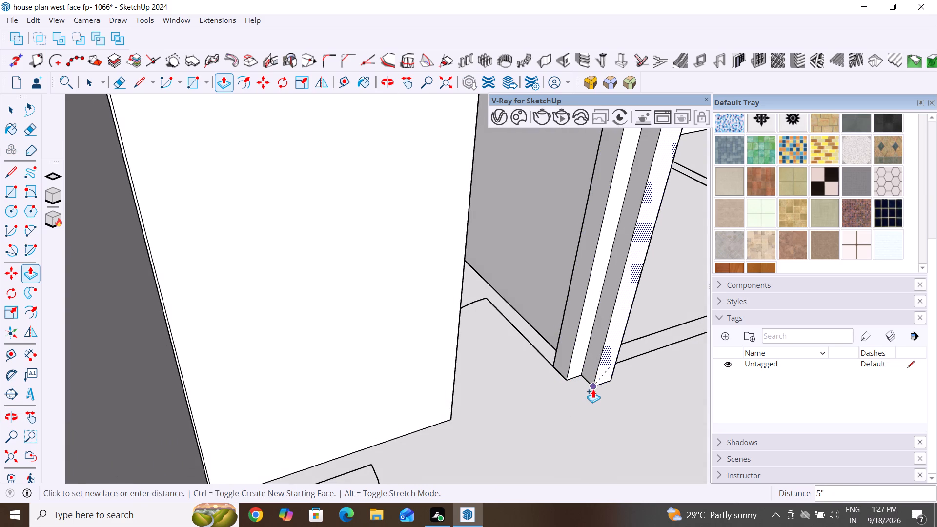
pyautogui.click(593, 389)
# Pull the crossing partition's strip 10' 1" from the junction block to the near edge of its end block by the next room's door.
pyautogui.scroll(-10, 415, 487)
pyautogui.scroll(-2, 673, 364)
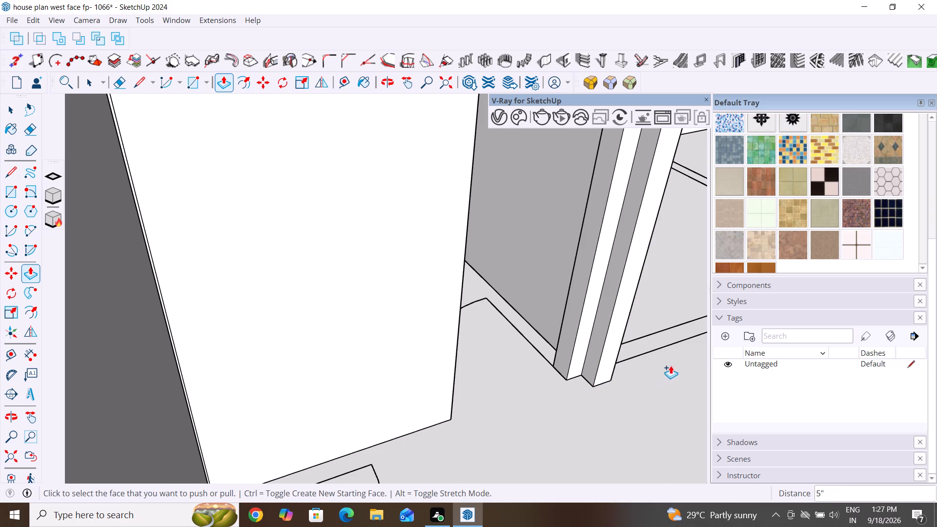
pyautogui.scroll(-9, 671, 365)
pyautogui.moveTo(596, 392); pyautogui.dragTo(295, 350, button='middle')
pyautogui.scroll(-7, 353, 253)
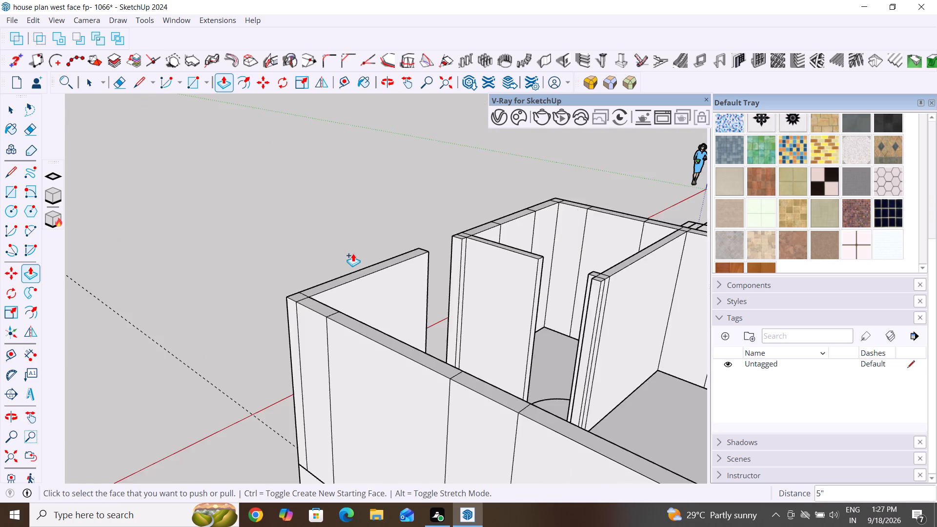
pyautogui.scroll(-5, 353, 253)
pyautogui.moveTo(479, 294); pyautogui.dragTo(418, 410, button='middle')
pyautogui.scroll(4, 527, 346)
pyautogui.scroll(4, 489, 374)
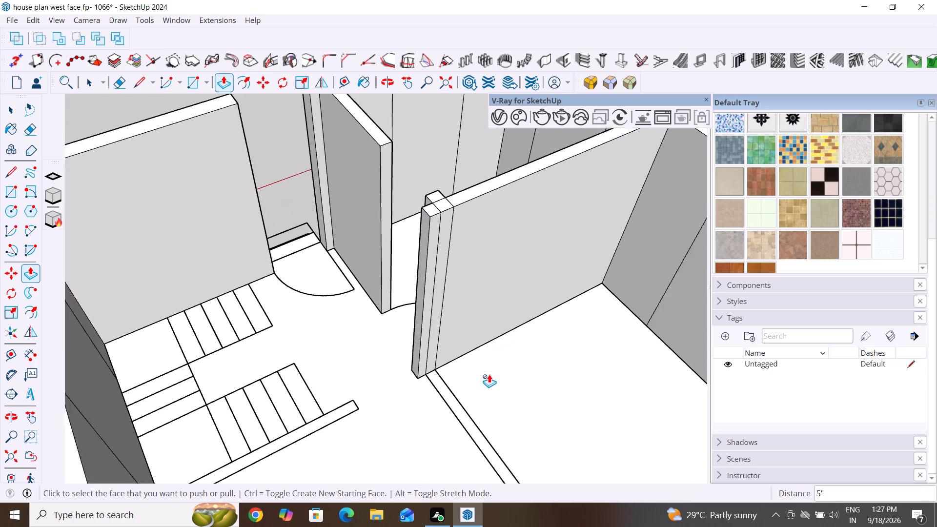
pyautogui.scroll(1, 489, 374)
pyautogui.scroll(-6, 427, 331)
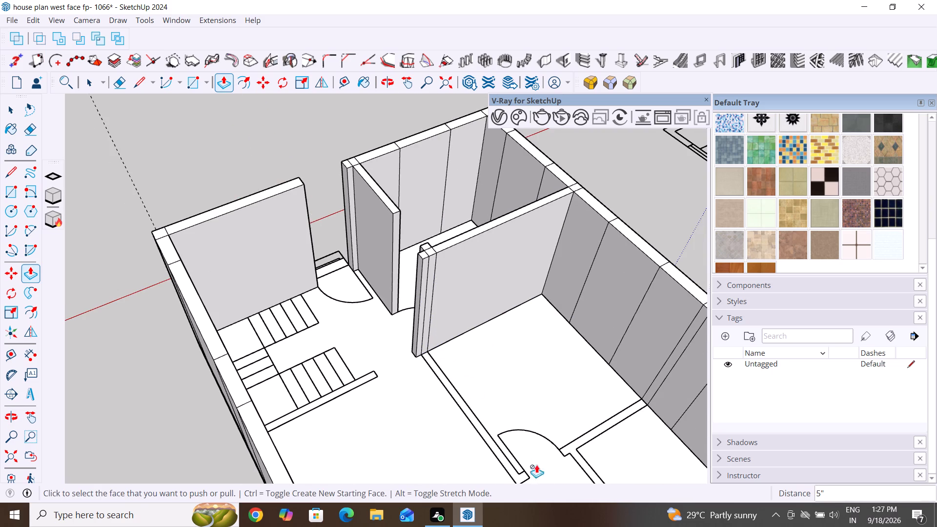
pyautogui.scroll(-4, 465, 368)
pyautogui.scroll(8, 561, 460)
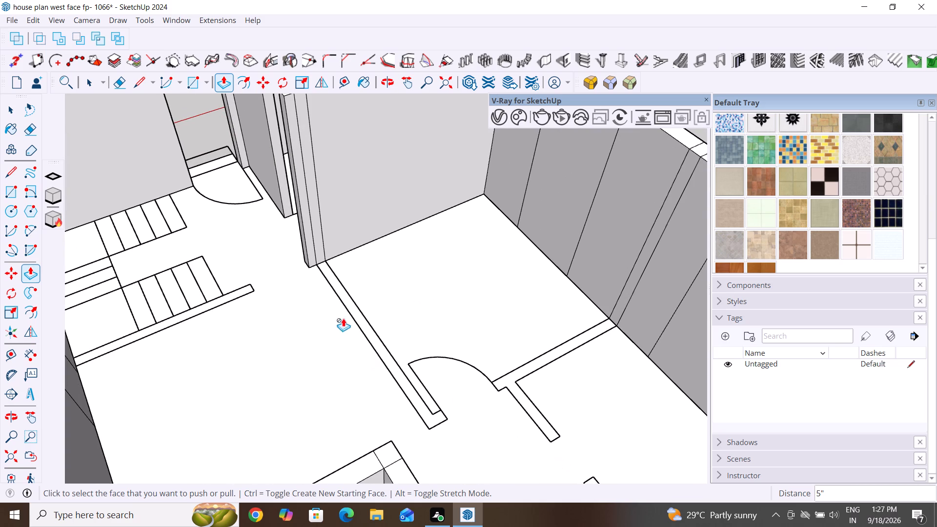
pyautogui.click(323, 253)
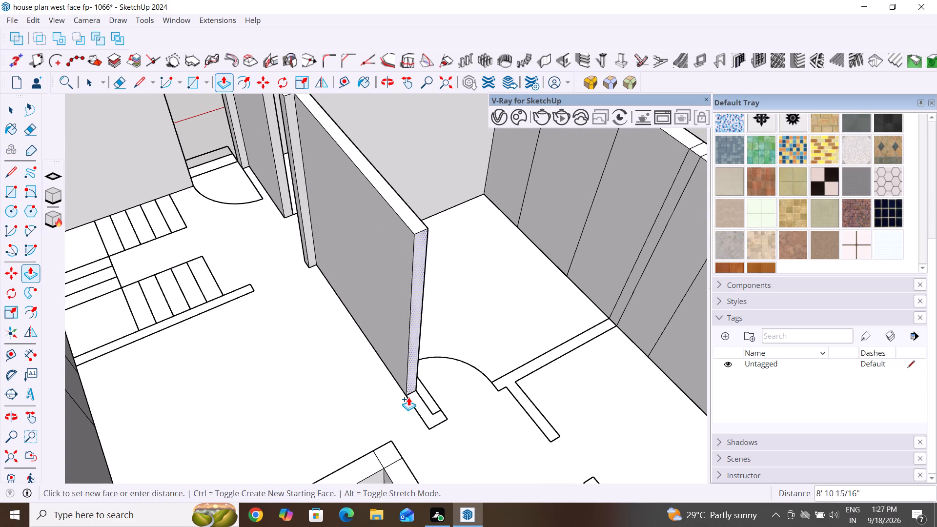
pyautogui.moveTo(426, 407); pyautogui.dragTo(231, 386, button='middle')
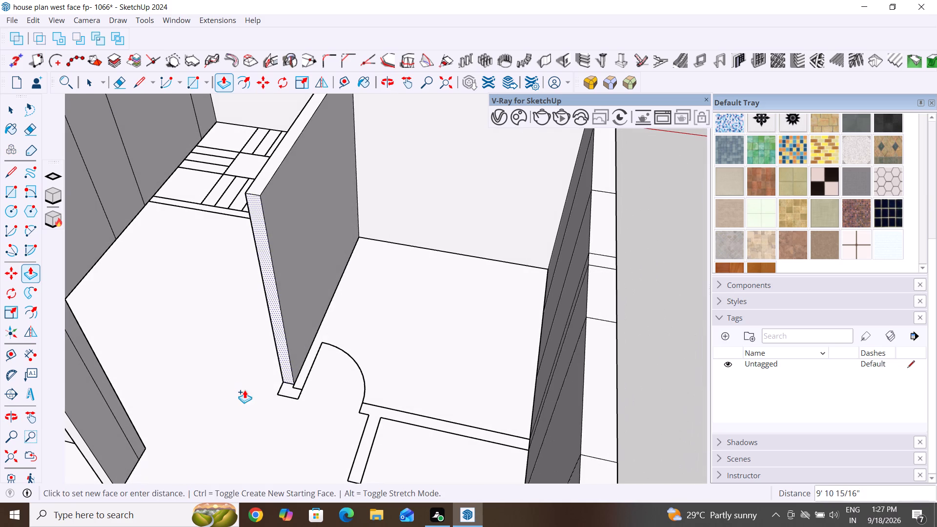
pyautogui.click(294, 385)
# Pull the end face of the 10' 1" crossing partition 6" to the far edge of the end block on the plan.
pyautogui.scroll(8, 274, 407)
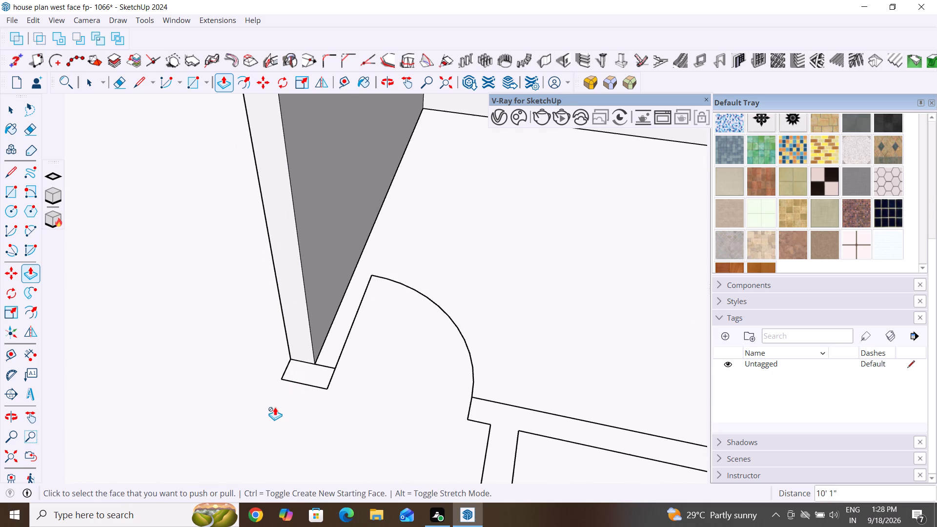
pyautogui.keyDown('ctrl'); pyautogui.click(306, 349); pyautogui.keyUp('ctrl')
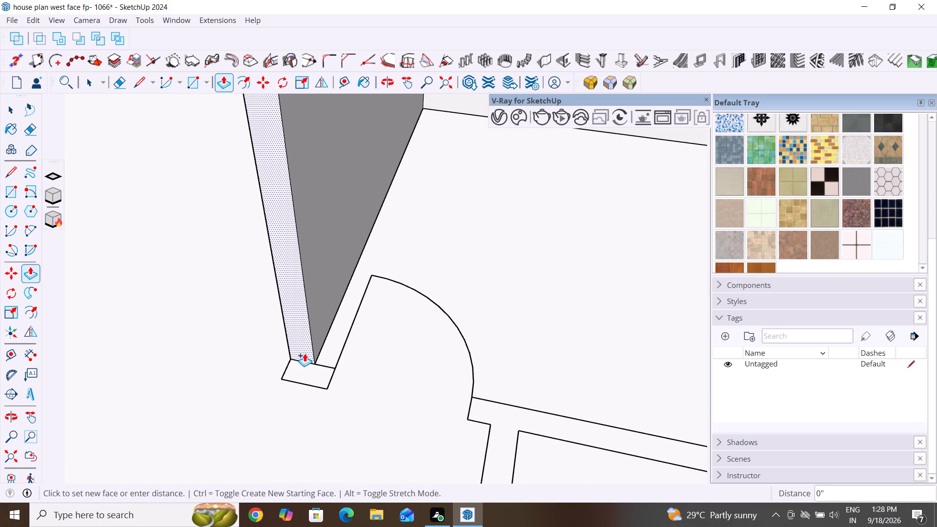
pyautogui.moveTo(284, 381); pyautogui.dragTo(524, 307, button='middle')
pyautogui.scroll(-5, 476, 395)
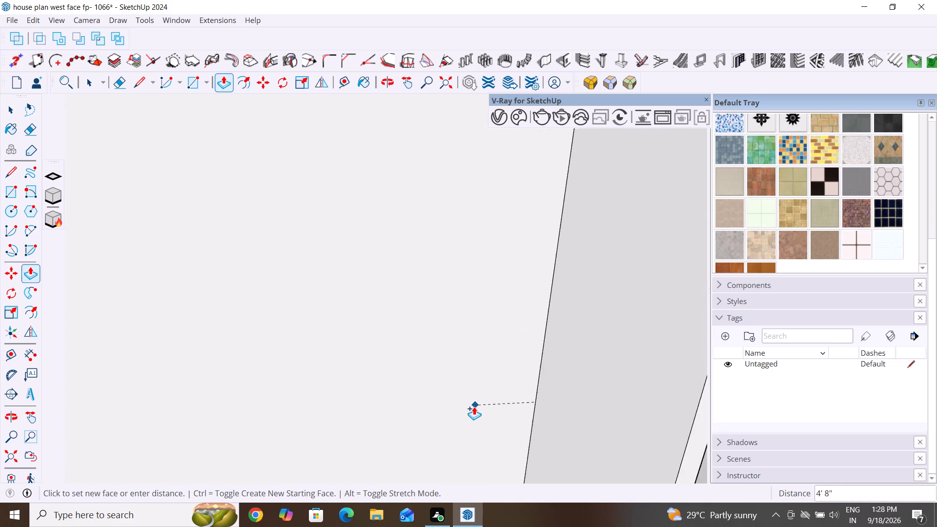
pyautogui.scroll(-17, 474, 406)
pyautogui.scroll(-9, 553, 342)
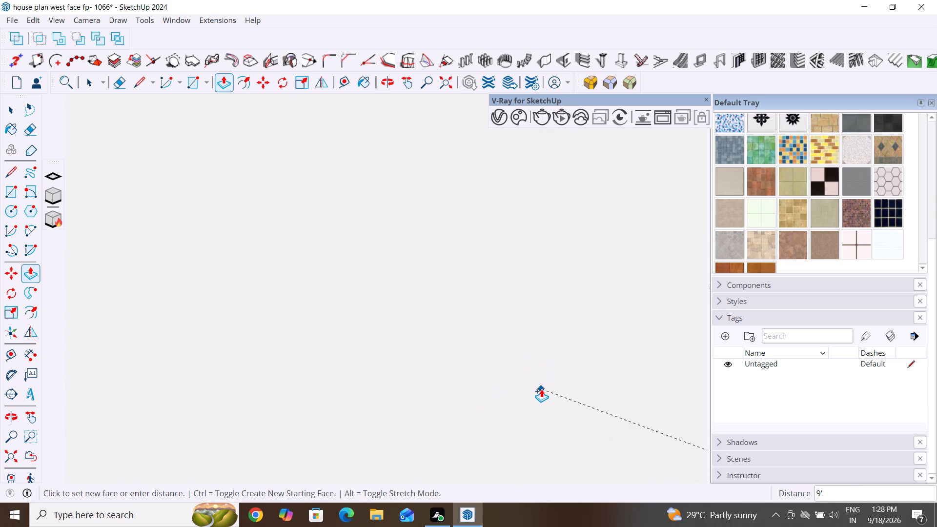
pyautogui.scroll(-15, 541, 389)
pyautogui.scroll(-10, 586, 421)
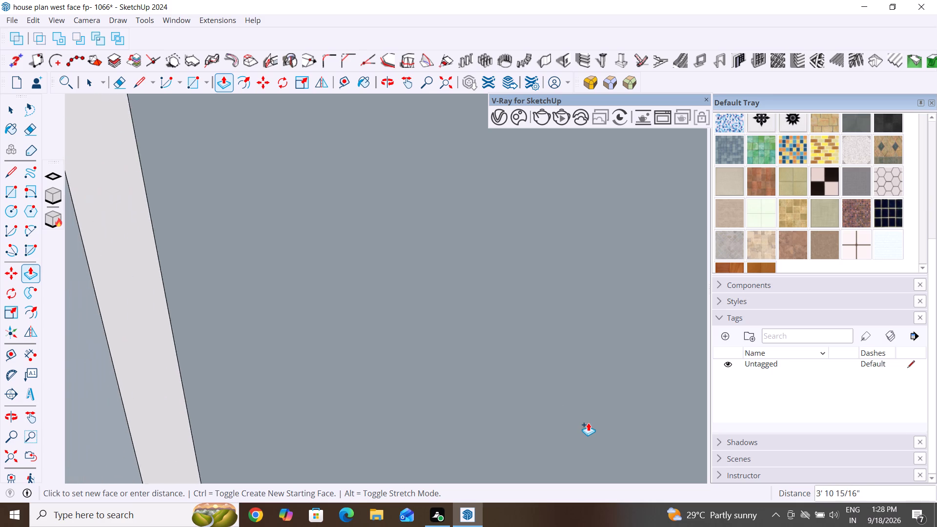
pyautogui.scroll(-16, 588, 423)
pyautogui.scroll(-13, 588, 423)
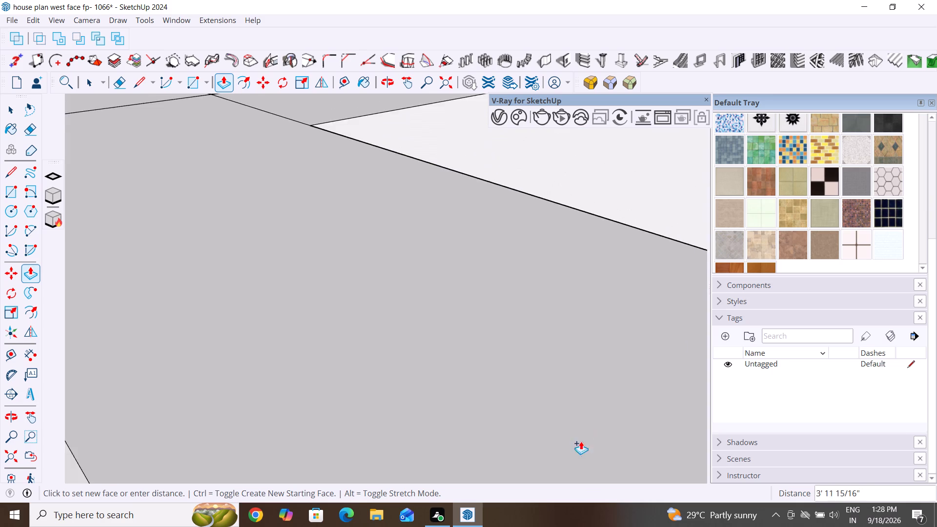
pyautogui.scroll(-20, 580, 447)
pyautogui.scroll(-5, 580, 447)
pyautogui.moveTo(607, 385); pyautogui.dragTo(521, 501, button='middle')
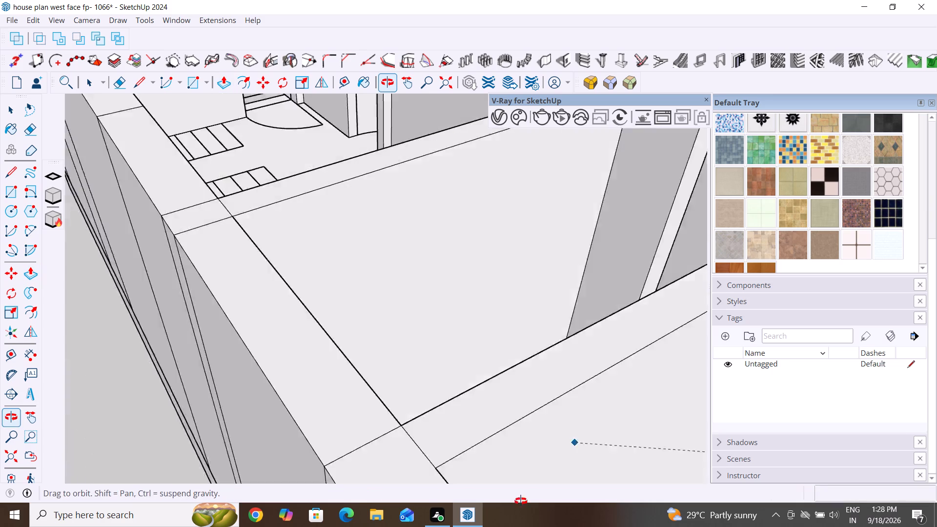
pyautogui.moveTo(521, 501); pyautogui.dragTo(493, 526, button='middle')
pyautogui.scroll(-4, 627, 357)
pyautogui.moveTo(600, 423); pyautogui.dragTo(566, 303, button='middle')
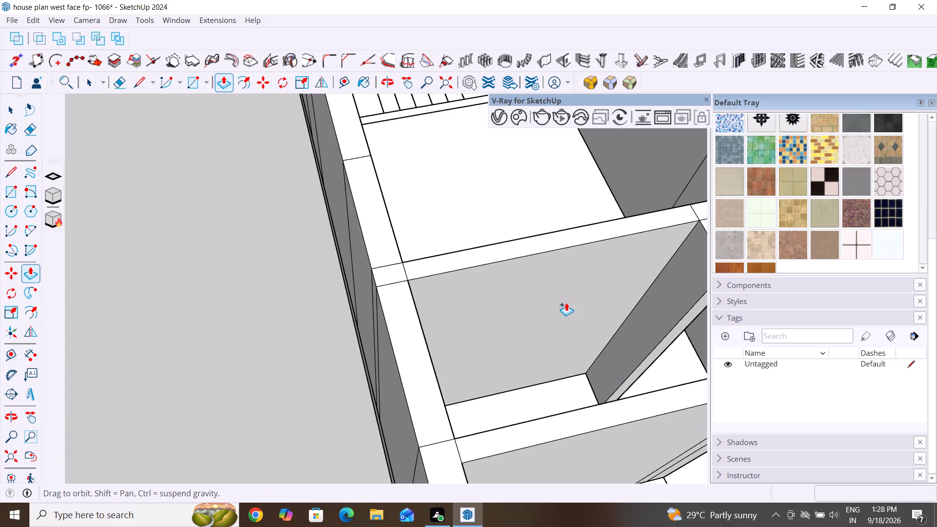
pyautogui.scroll(-5, 553, 420)
pyautogui.scroll(-1, 471, 378)
pyautogui.moveTo(479, 393); pyautogui.dragTo(619, 459, button='middle')
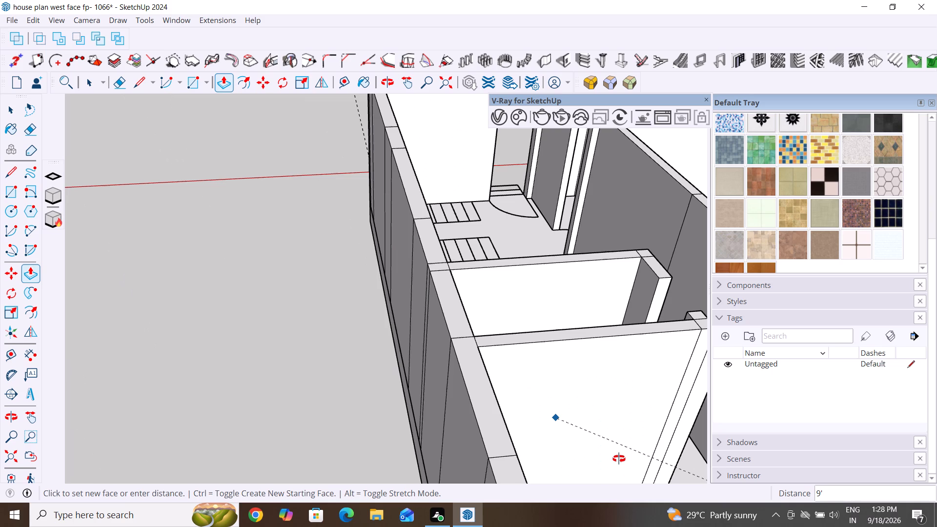
pyautogui.moveTo(619, 459); pyautogui.dragTo(647, 459, button='middle')
pyautogui.scroll(-3, 533, 397)
pyautogui.moveTo(613, 322); pyautogui.dragTo(562, 297, button='middle')
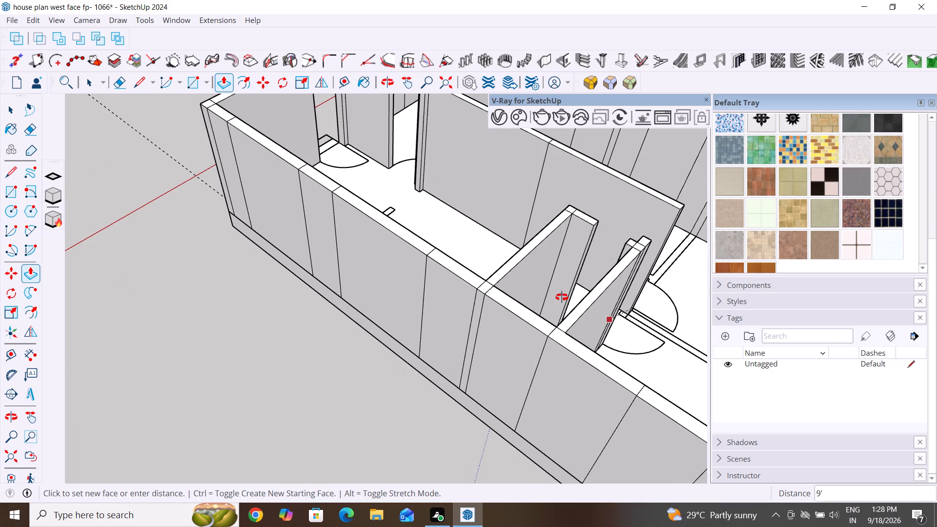
pyautogui.moveTo(562, 297); pyautogui.dragTo(388, 284, button='middle')
pyautogui.scroll(-5, 388, 284)
pyautogui.moveTo(537, 421); pyautogui.dragTo(563, 382, button='middle')
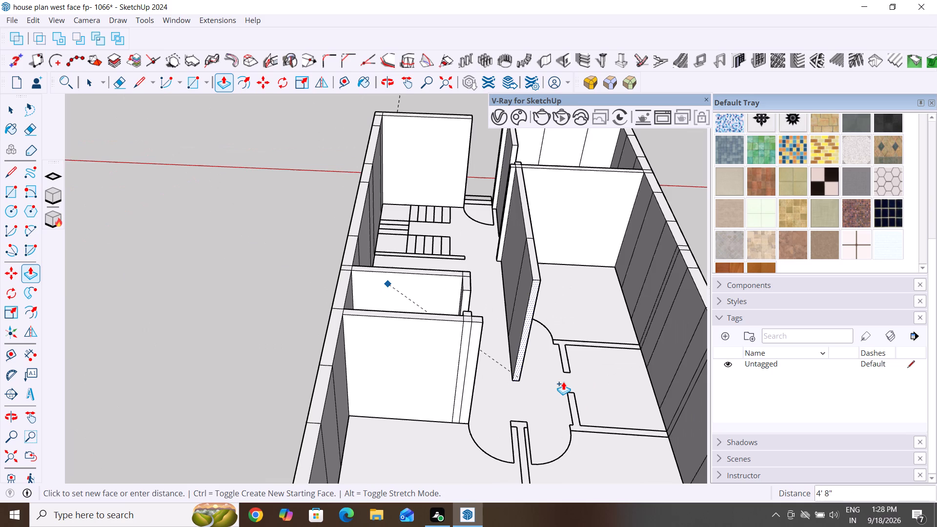
pyautogui.moveTo(563, 382); pyautogui.dragTo(316, 430, button='middle')
pyautogui.scroll(5, 313, 416)
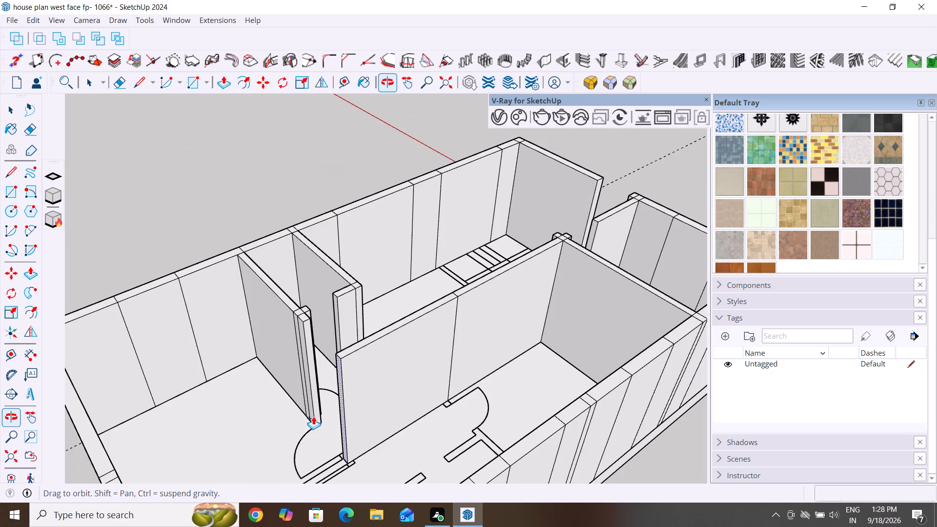
pyautogui.scroll(3, 313, 416)
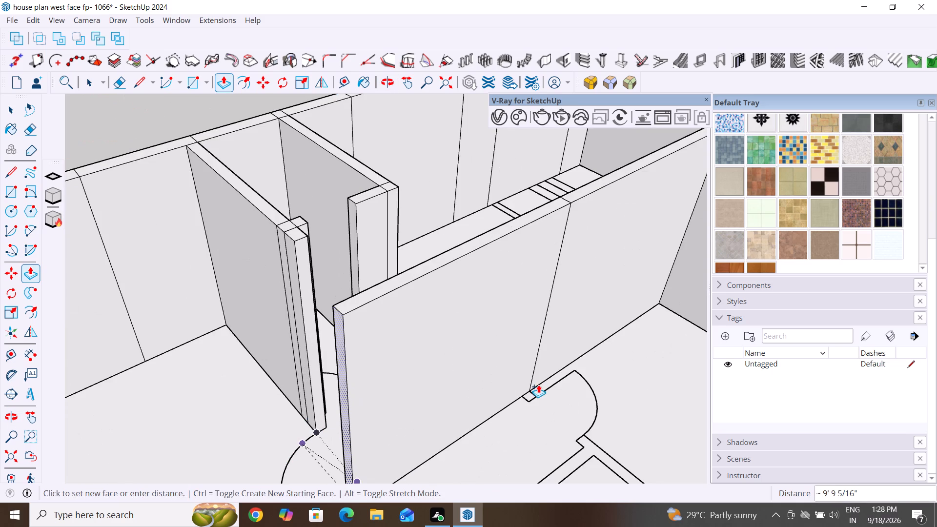
pyautogui.scroll(7, 547, 383)
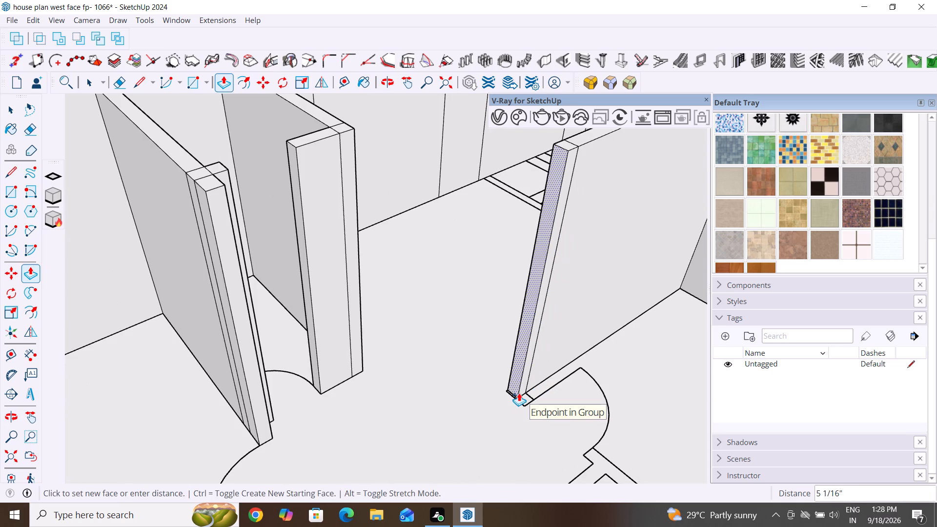
pyautogui.scroll(2, 519, 393)
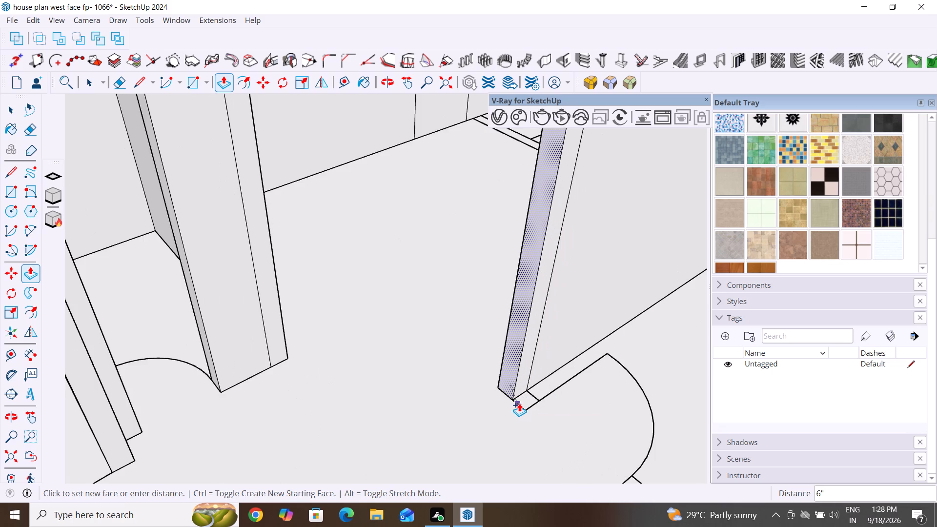
pyautogui.click(520, 410)
# Pull the side face of the new 6" end block 5" toward the door leaf to form the jamb.
pyautogui.click(524, 382)
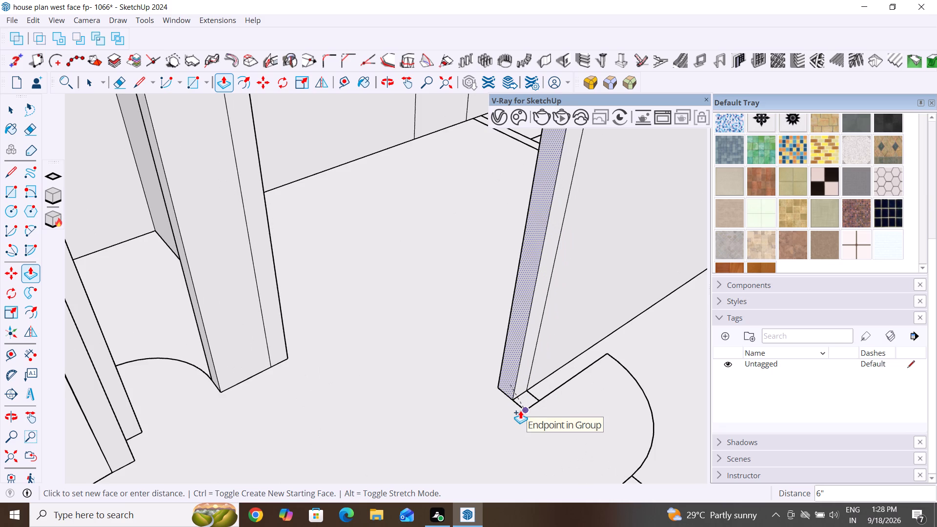
pyautogui.click(522, 371)
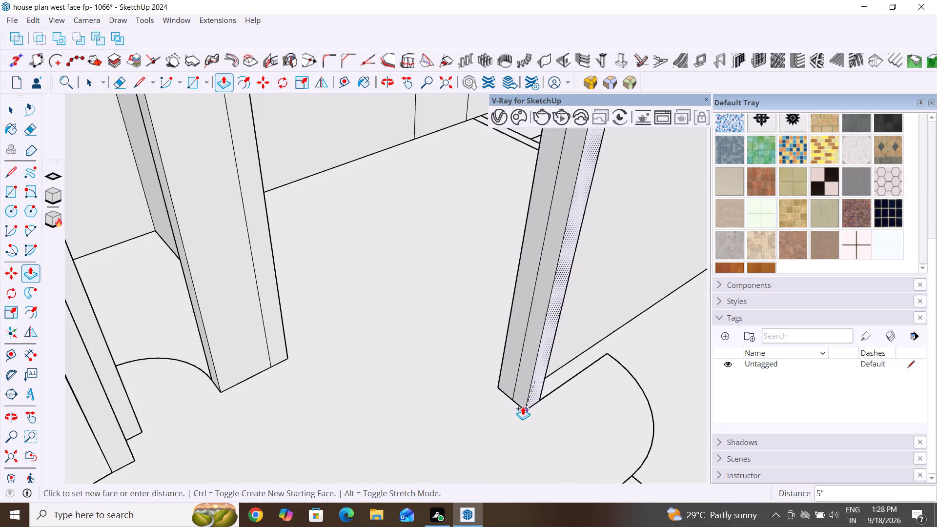
pyautogui.click(523, 406)
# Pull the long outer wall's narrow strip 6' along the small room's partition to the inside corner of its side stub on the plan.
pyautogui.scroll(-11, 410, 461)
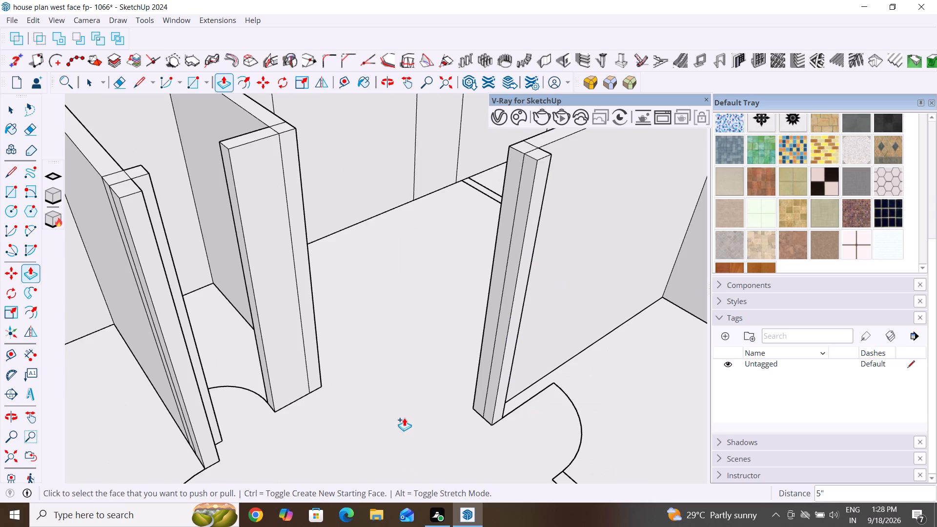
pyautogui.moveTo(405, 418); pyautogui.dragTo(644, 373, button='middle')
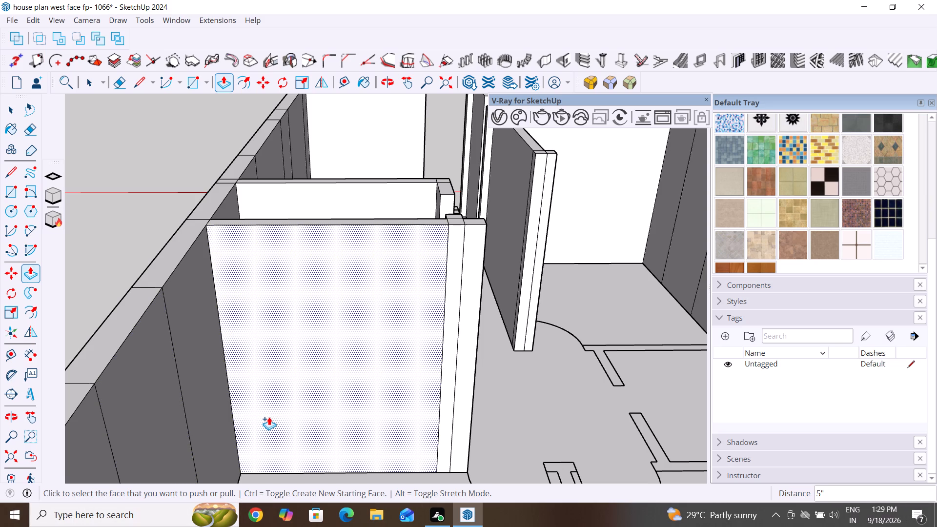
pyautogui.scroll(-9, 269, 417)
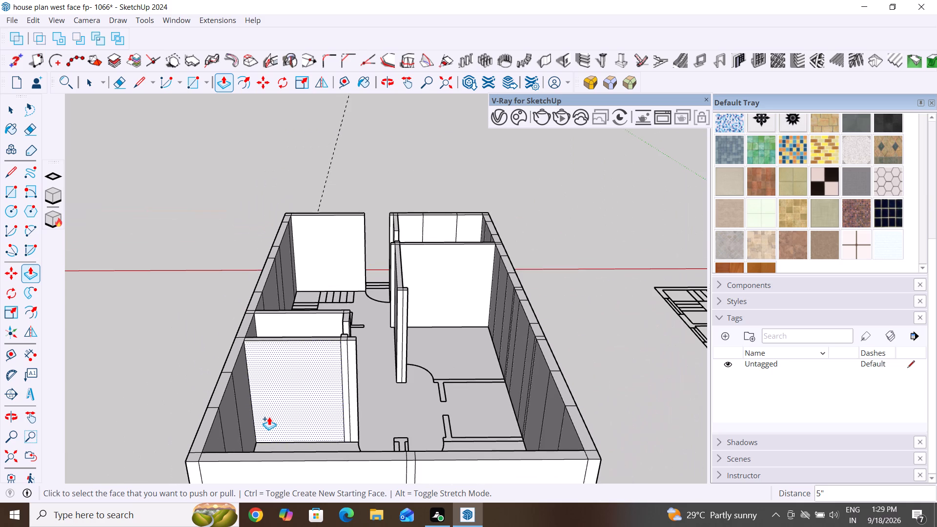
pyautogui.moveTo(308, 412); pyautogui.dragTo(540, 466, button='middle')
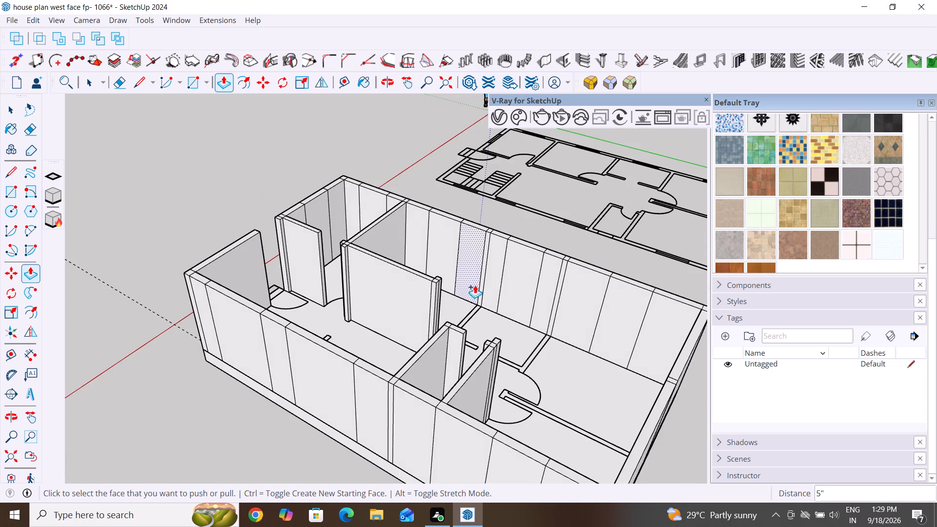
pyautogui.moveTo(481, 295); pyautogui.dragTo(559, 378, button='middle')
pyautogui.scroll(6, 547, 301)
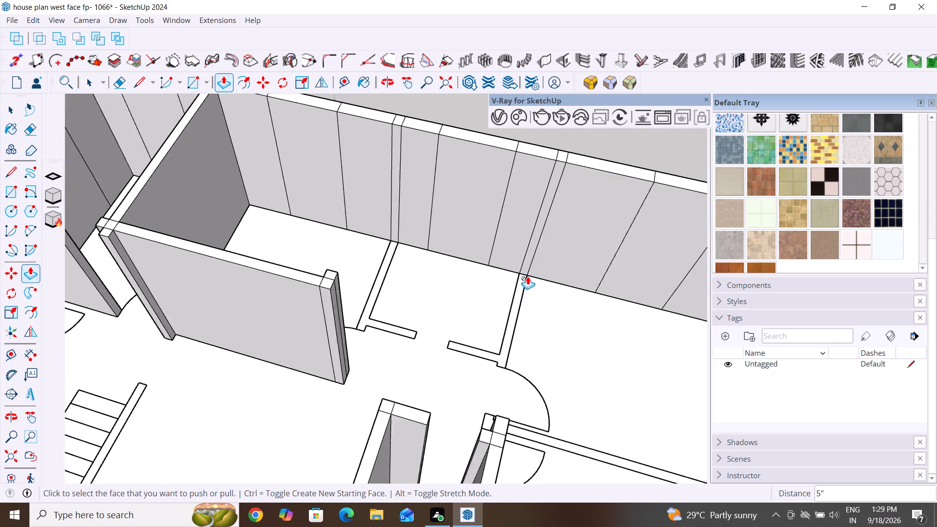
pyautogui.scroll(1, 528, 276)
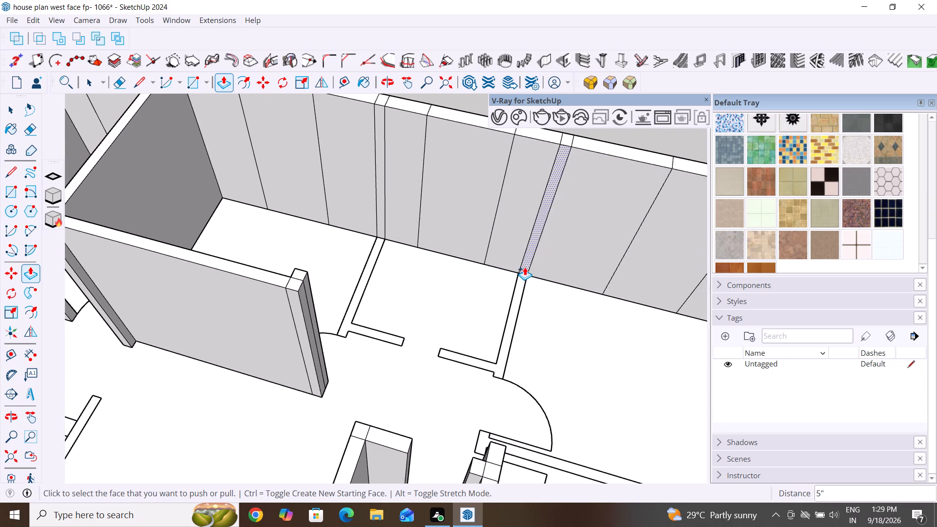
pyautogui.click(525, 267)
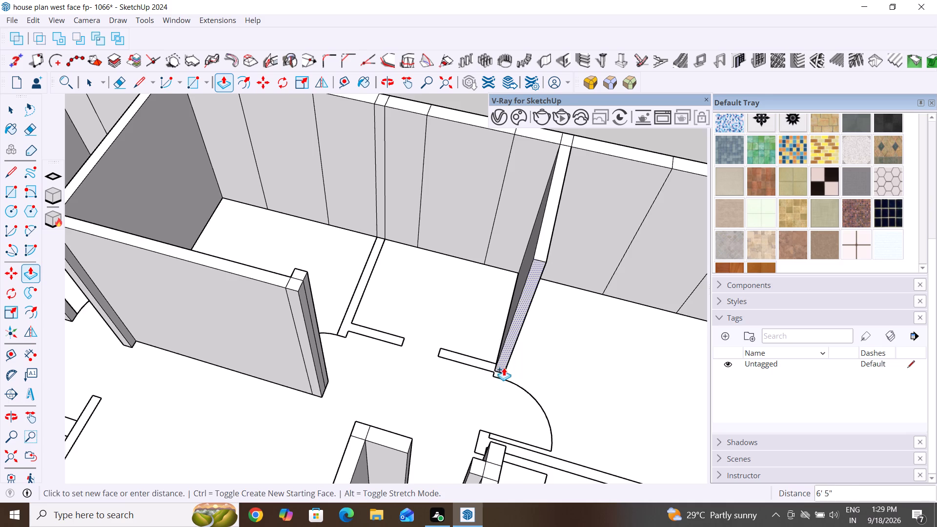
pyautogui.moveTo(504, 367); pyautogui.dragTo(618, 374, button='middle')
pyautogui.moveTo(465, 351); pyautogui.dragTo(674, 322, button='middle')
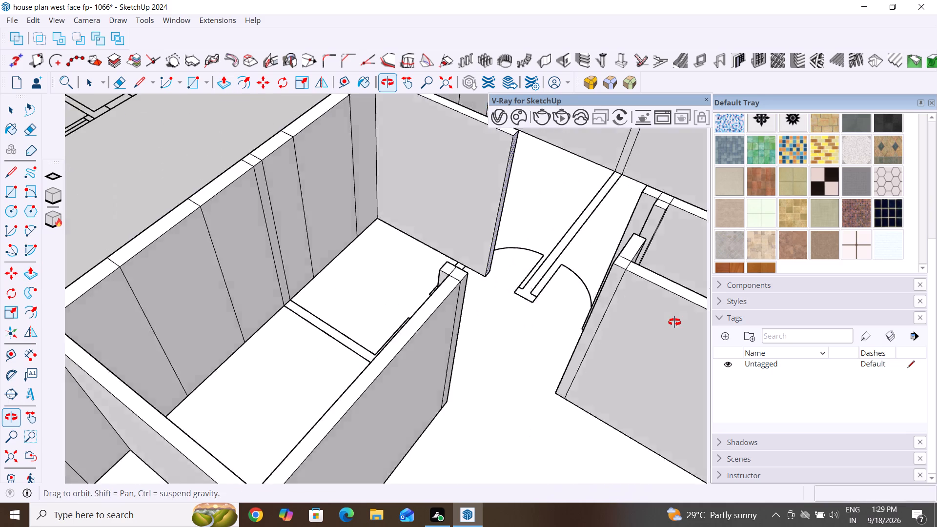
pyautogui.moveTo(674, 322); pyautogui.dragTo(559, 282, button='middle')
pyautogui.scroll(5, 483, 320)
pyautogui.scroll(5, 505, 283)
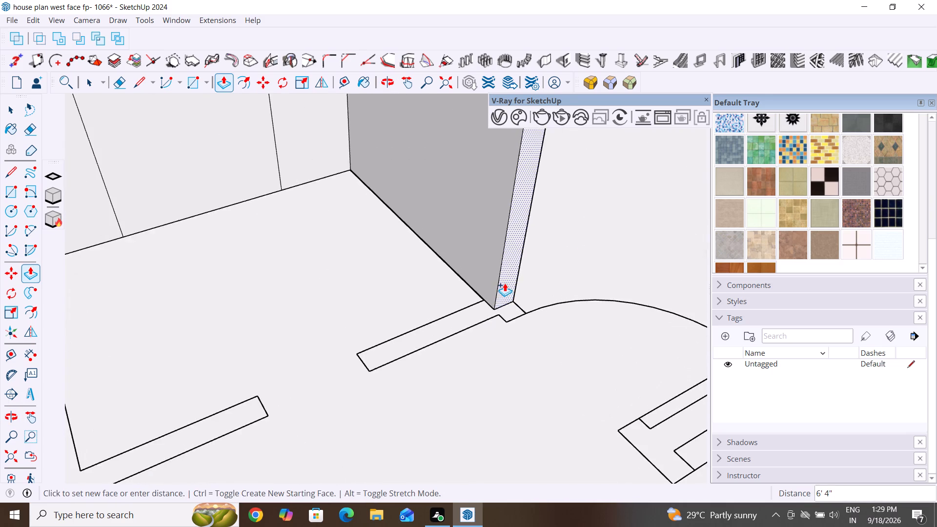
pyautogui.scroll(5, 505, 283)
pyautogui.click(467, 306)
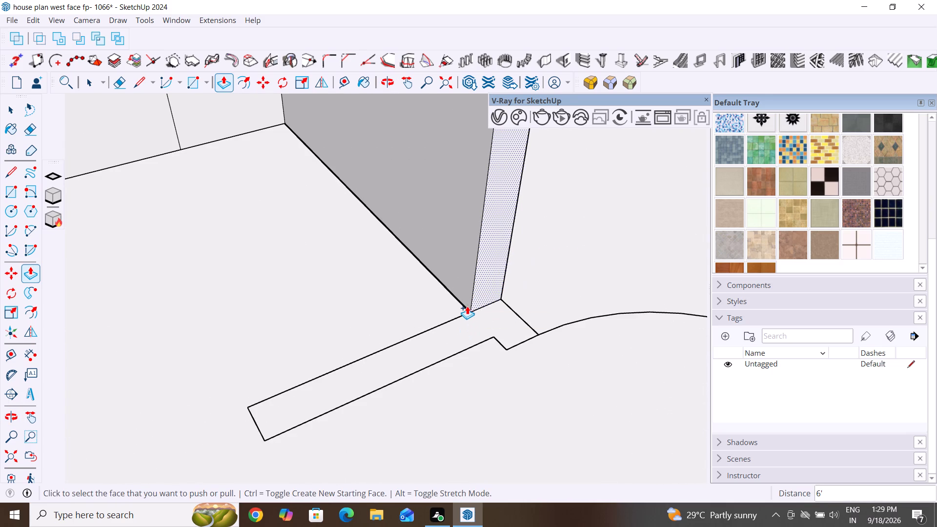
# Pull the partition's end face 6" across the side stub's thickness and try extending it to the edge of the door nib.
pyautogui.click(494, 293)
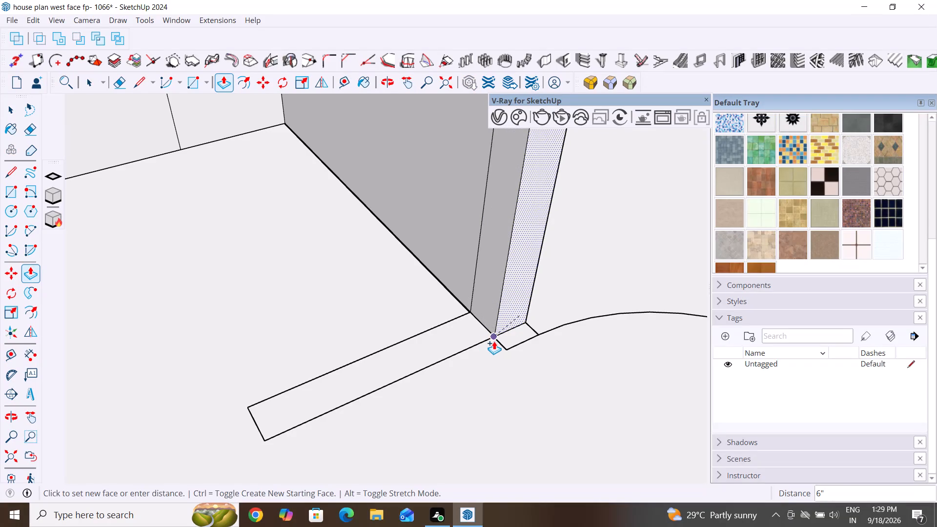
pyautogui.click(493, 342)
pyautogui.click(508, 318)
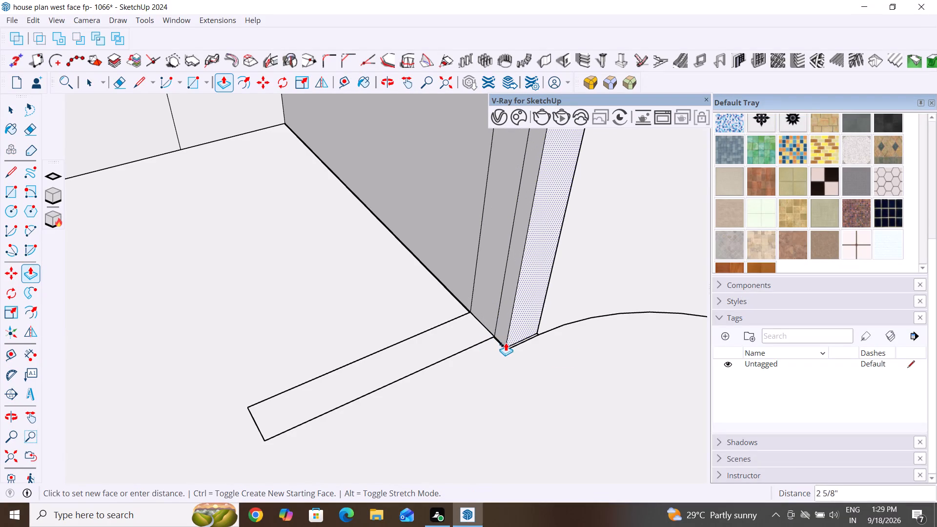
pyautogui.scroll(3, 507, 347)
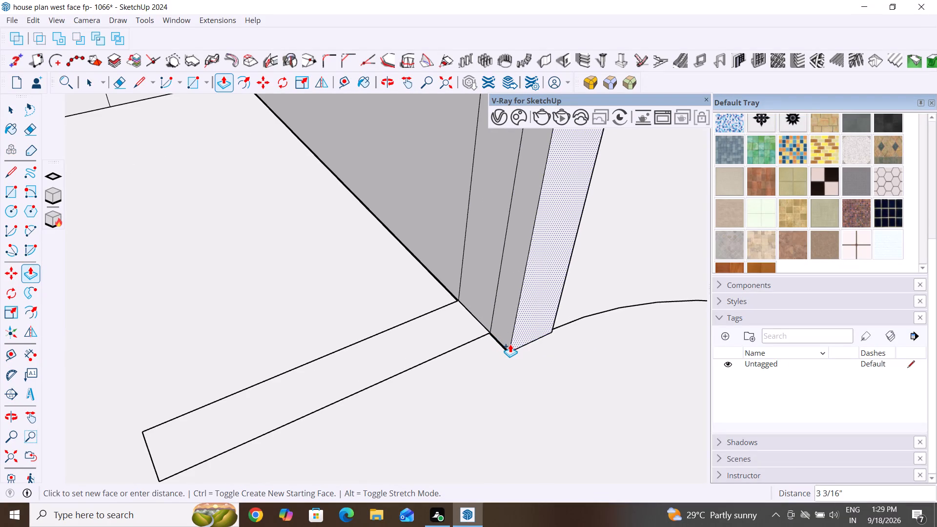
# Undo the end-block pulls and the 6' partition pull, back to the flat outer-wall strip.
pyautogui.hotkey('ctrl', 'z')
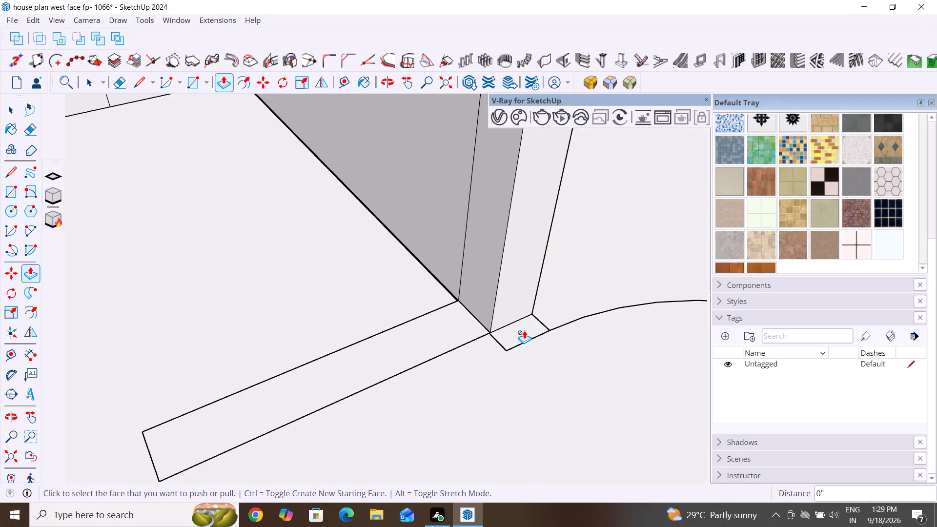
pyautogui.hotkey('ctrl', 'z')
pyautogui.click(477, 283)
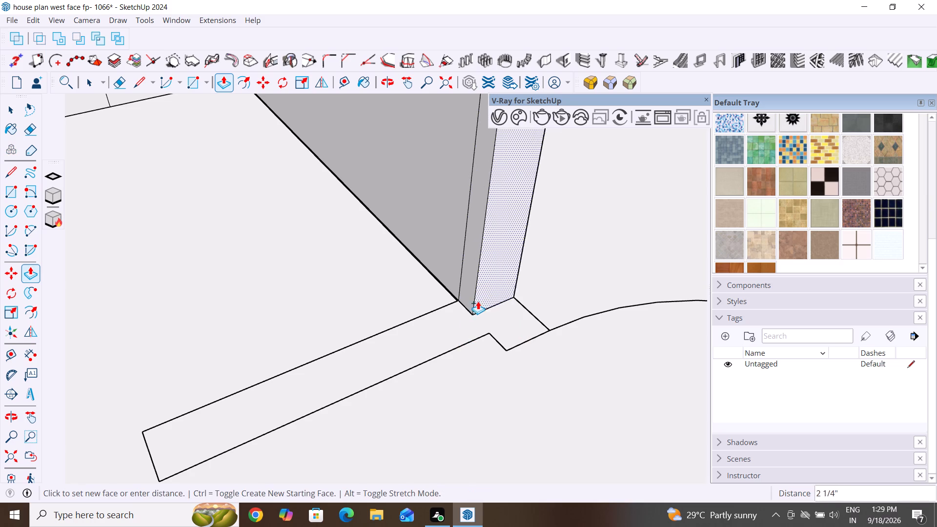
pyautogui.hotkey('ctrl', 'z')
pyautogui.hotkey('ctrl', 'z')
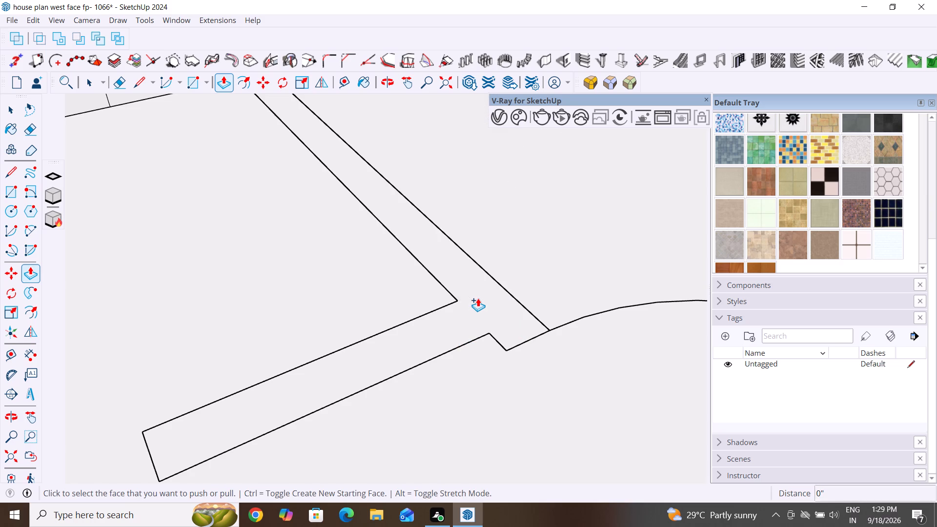
# Move the outer-wall strip's misaligned vertical edge 1/8" onto the corner where the small room's partition line meets the wall.
pyautogui.scroll(-6, 480, 387)
pyautogui.scroll(3, 333, 150)
pyautogui.moveTo(319, 155); pyautogui.dragTo(308, 176, button='middle')
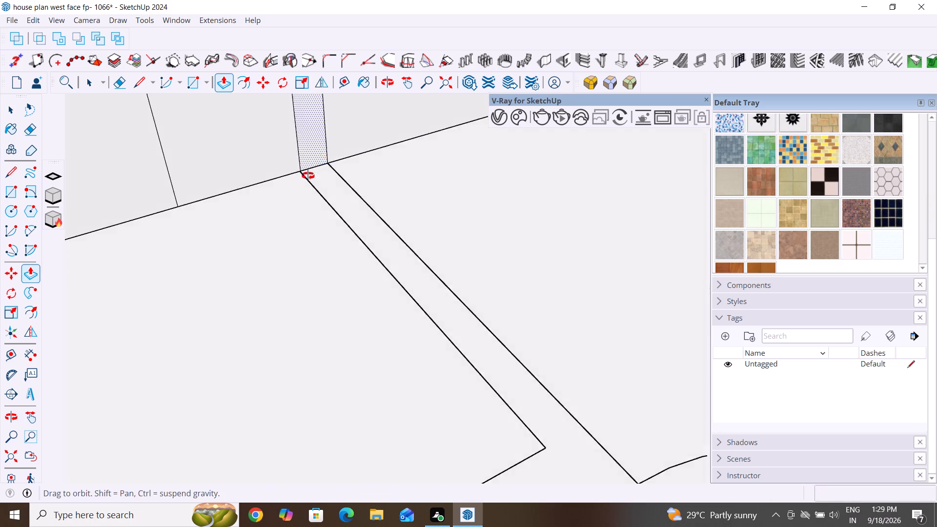
pyautogui.moveTo(308, 176); pyautogui.dragTo(276, 194, button='middle')
pyautogui.scroll(20, 308, 156)
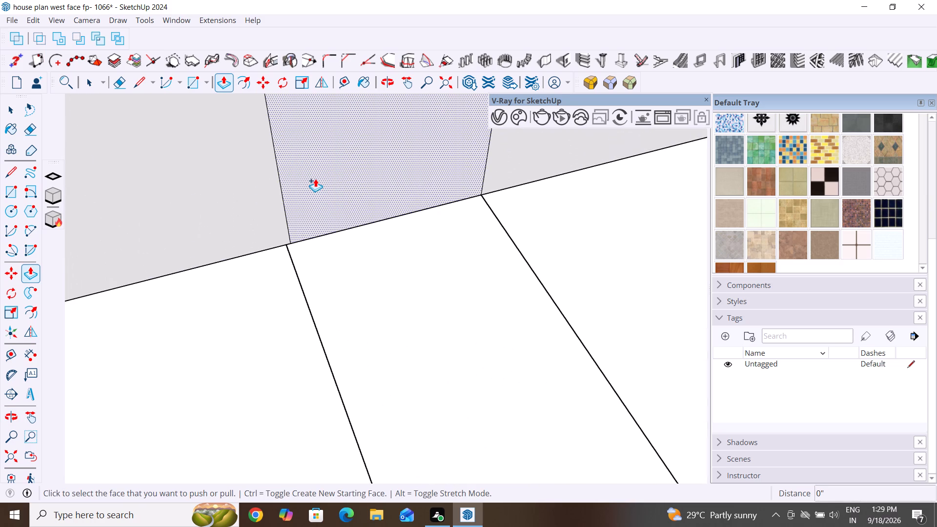
pyautogui.scroll(-1, 315, 179)
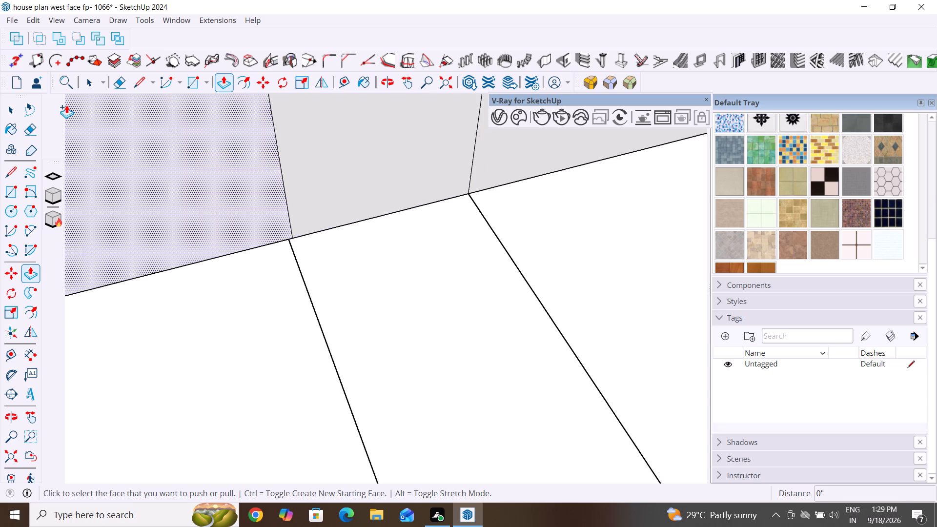
pyautogui.press('Escape')
pyautogui.press('Escape')
pyautogui.click(19, 112)
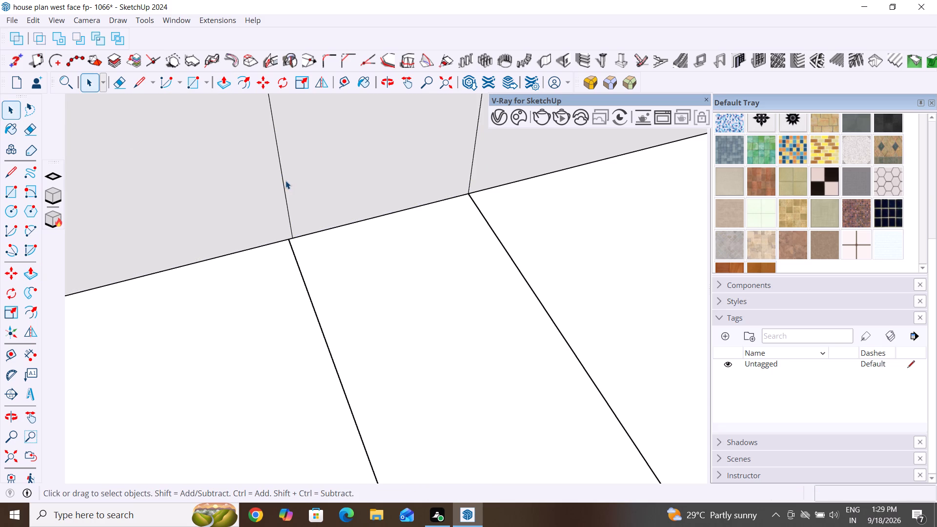
pyautogui.click(283, 182)
pyautogui.press('m')
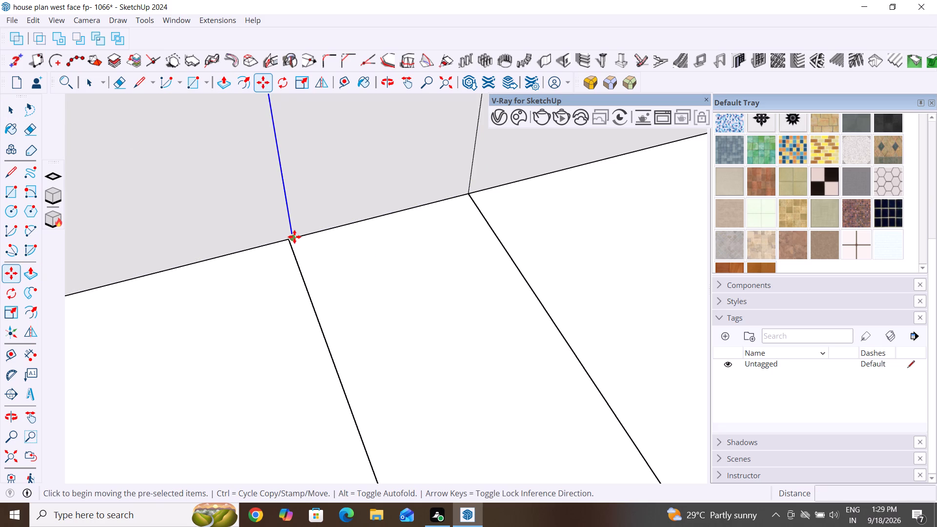
pyautogui.click(294, 237)
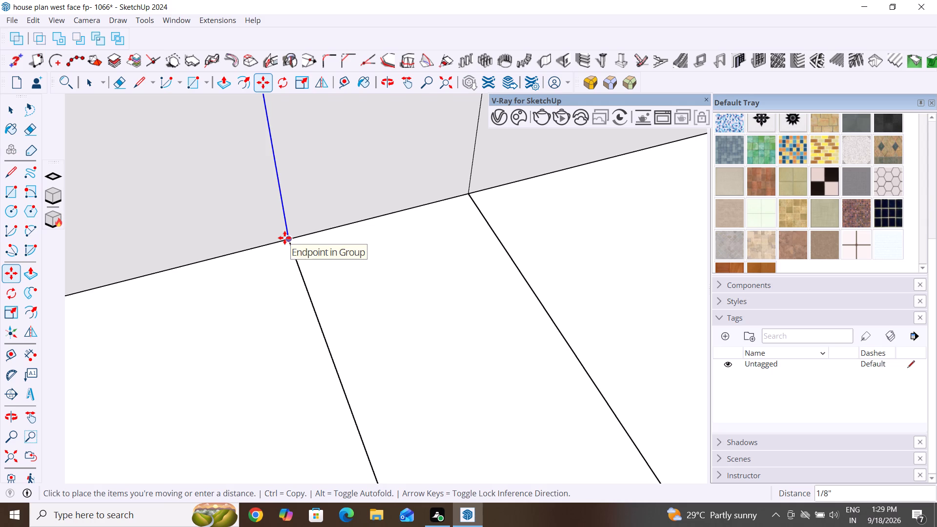
pyautogui.click(285, 238)
# Pull the realigned outer-wall strip 6' along the small room's partition to the inside corner of its side stub on the plan.
pyautogui.scroll(-18, 272, 328)
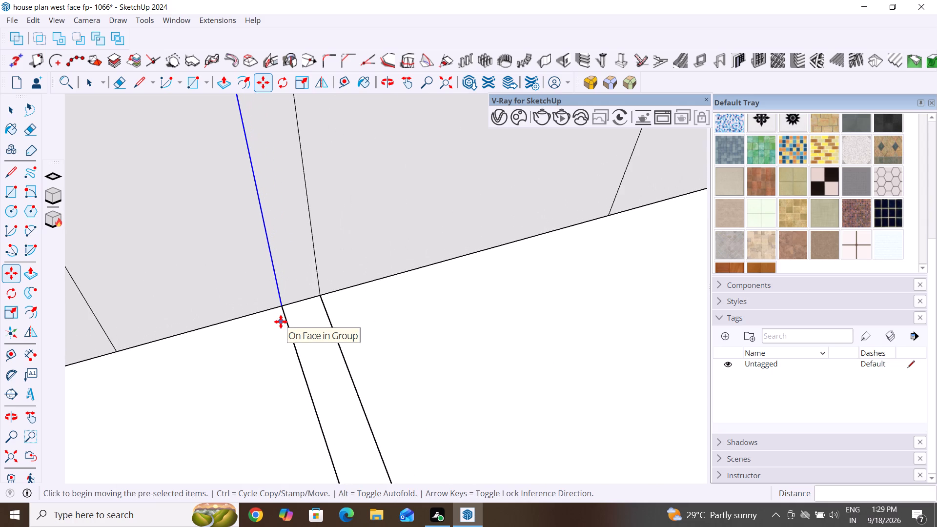
pyautogui.scroll(-5, 281, 322)
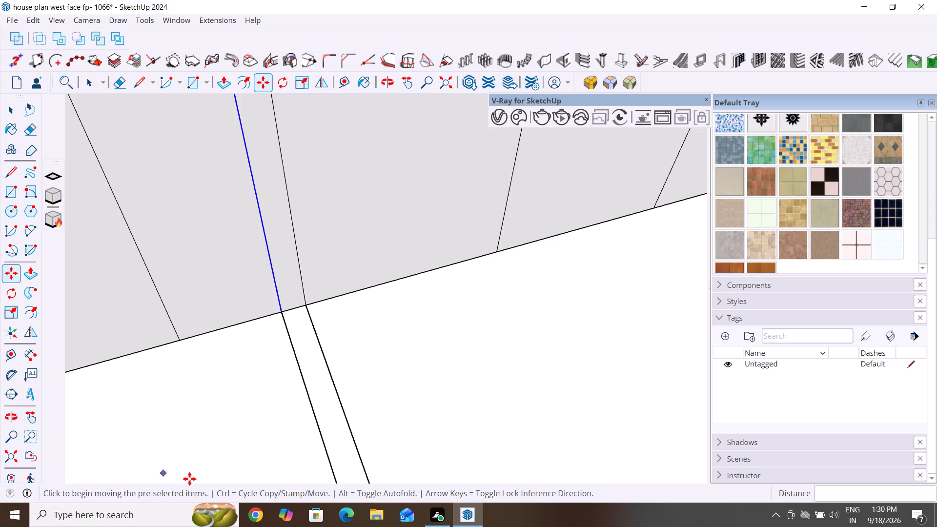
pyautogui.scroll(-14, 164, 404)
pyautogui.moveTo(234, 423); pyautogui.dragTo(236, 423, button='middle')
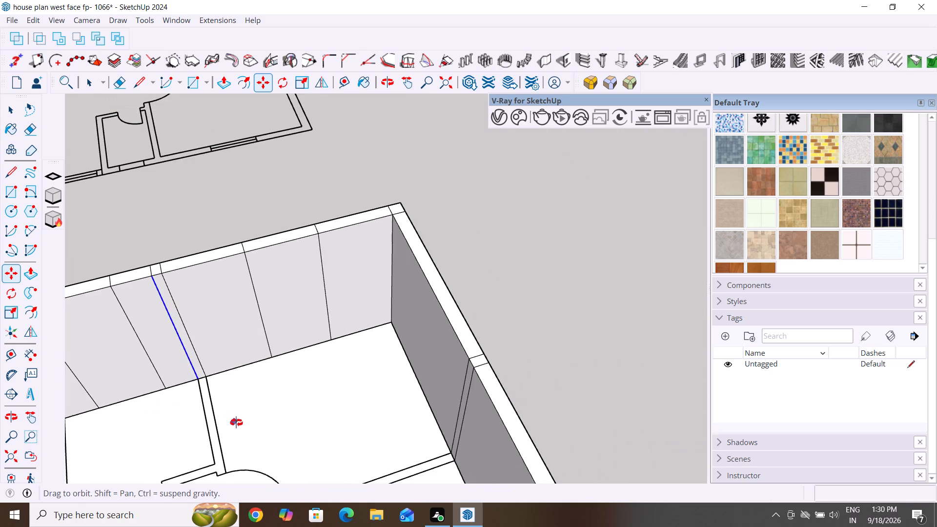
pyautogui.moveTo(236, 423); pyautogui.dragTo(293, 365, button='middle')
pyautogui.scroll(-11, 387, 312)
pyautogui.moveTo(412, 382); pyautogui.dragTo(398, 395, button='middle')
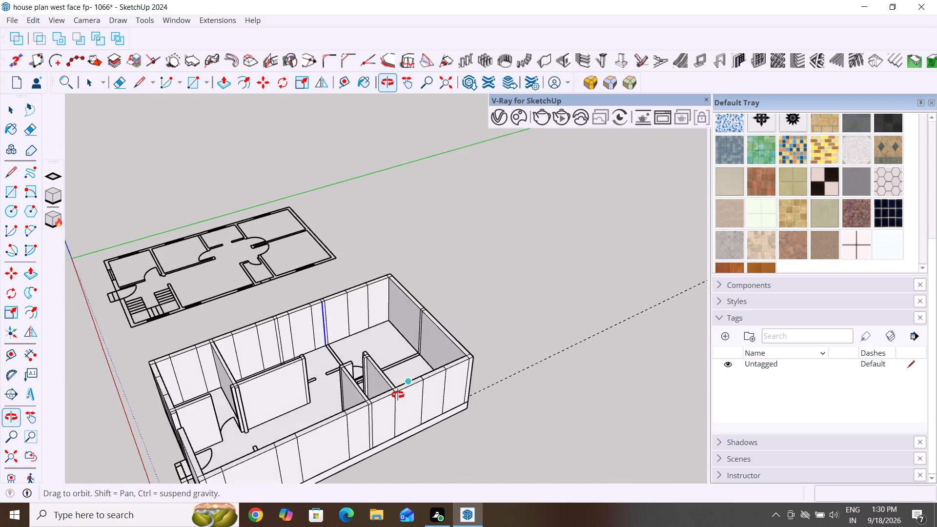
pyautogui.moveTo(398, 395); pyautogui.dragTo(347, 442, button='middle')
pyautogui.scroll(9, 332, 365)
pyautogui.moveTo(342, 347); pyautogui.dragTo(423, 293, button='middle')
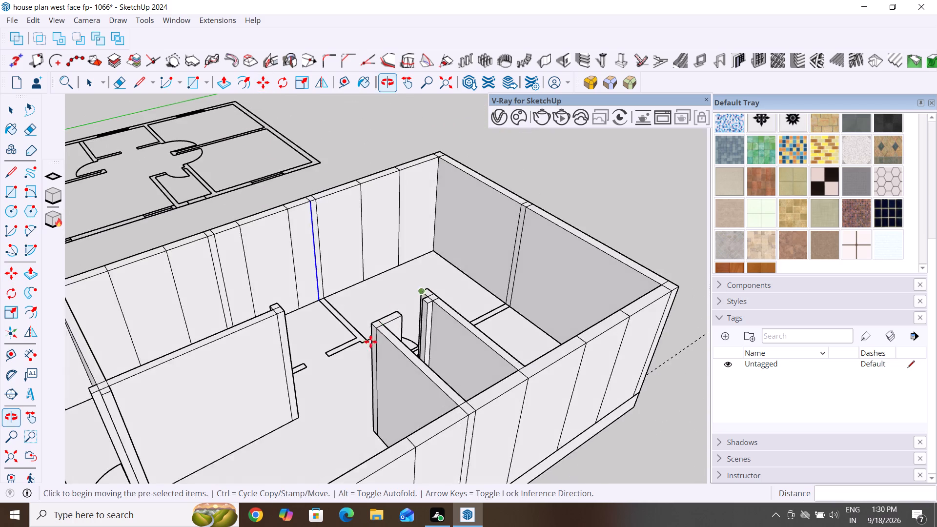
pyautogui.scroll(7, 350, 354)
pyautogui.moveTo(366, 345); pyautogui.dragTo(369, 372, button='middle')
pyautogui.press('Escape')
pyautogui.press('Escape')
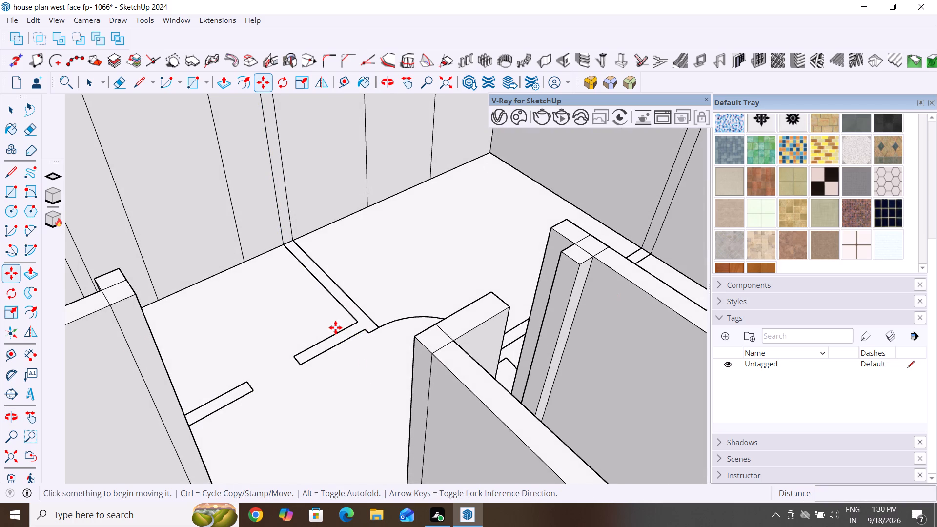
pyautogui.press('Escape')
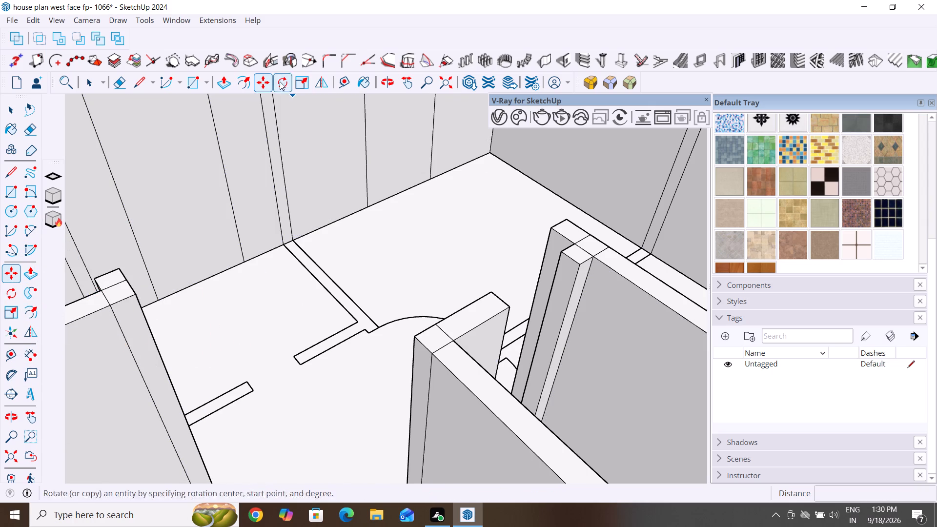
pyautogui.click(220, 86)
pyautogui.scroll(-4, 341, 413)
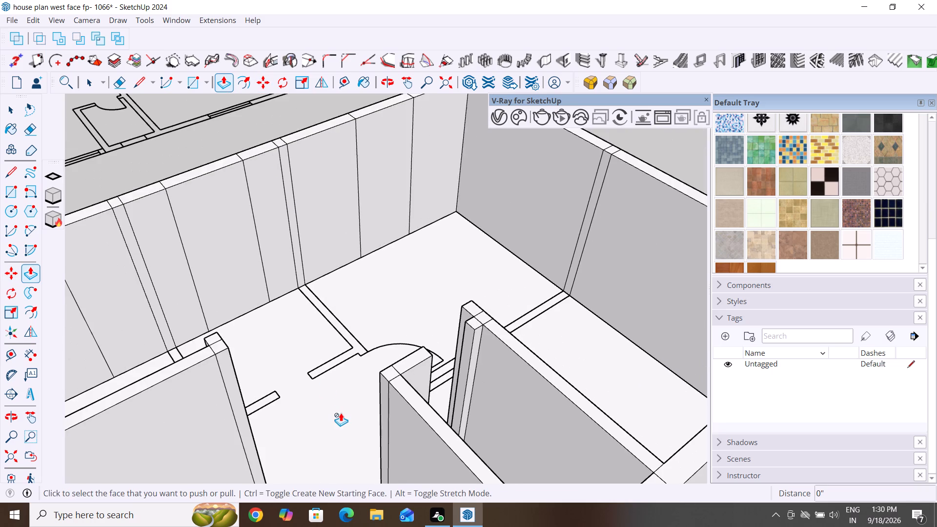
pyautogui.scroll(2, 307, 273)
pyautogui.click(300, 270)
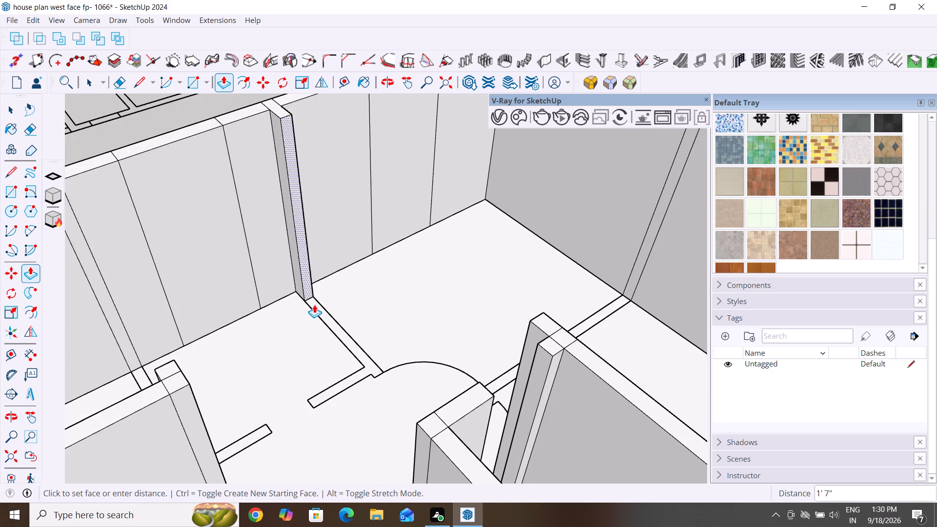
pyautogui.click(361, 367)
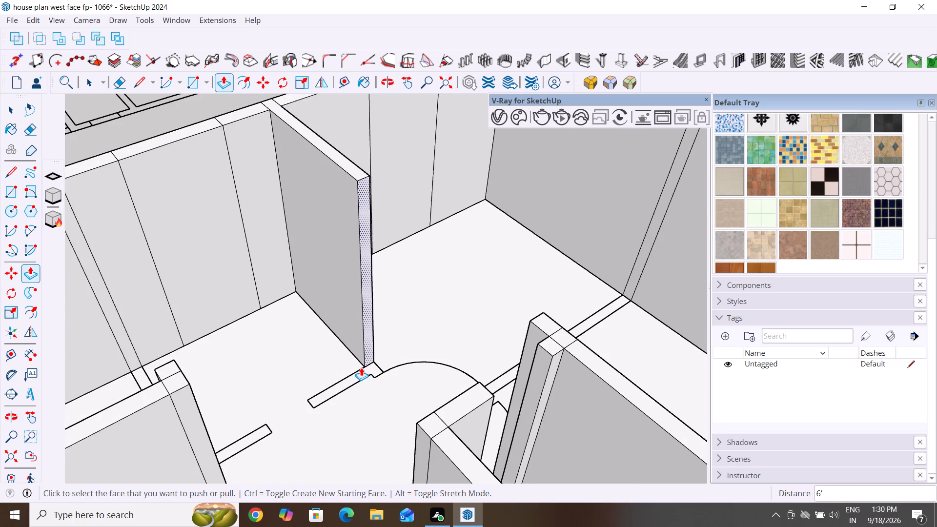
# Pull the end face of the 6' partition 6" to the far edge of the side stub to form the junction block.
pyautogui.scroll(7, 366, 375)
pyautogui.click(371, 339)
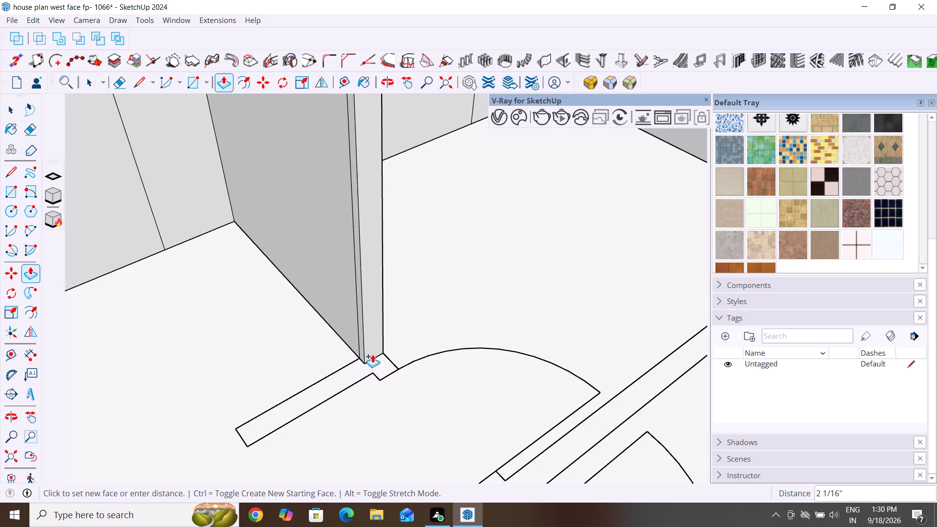
pyautogui.click(370, 371)
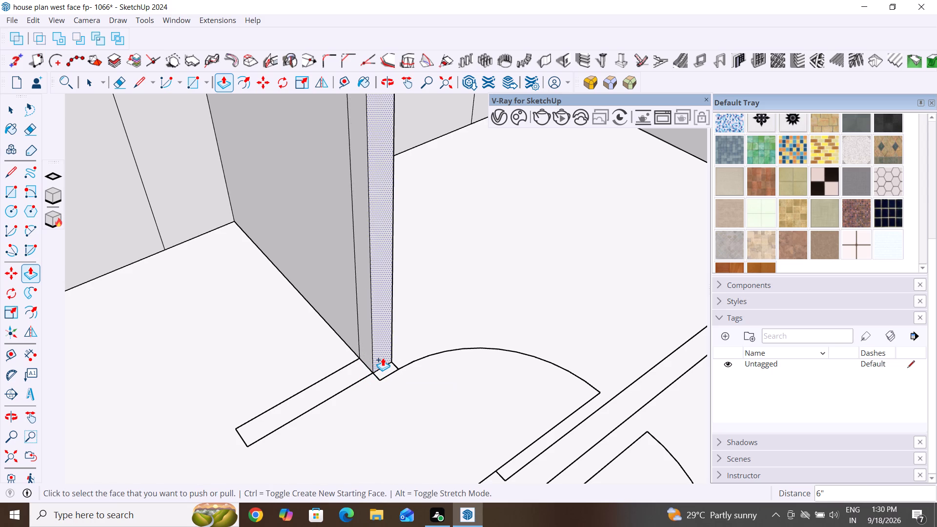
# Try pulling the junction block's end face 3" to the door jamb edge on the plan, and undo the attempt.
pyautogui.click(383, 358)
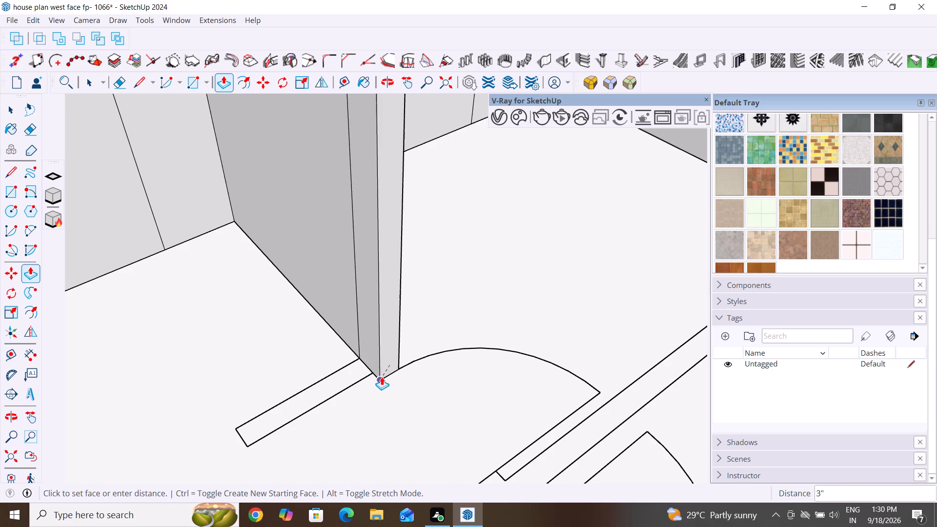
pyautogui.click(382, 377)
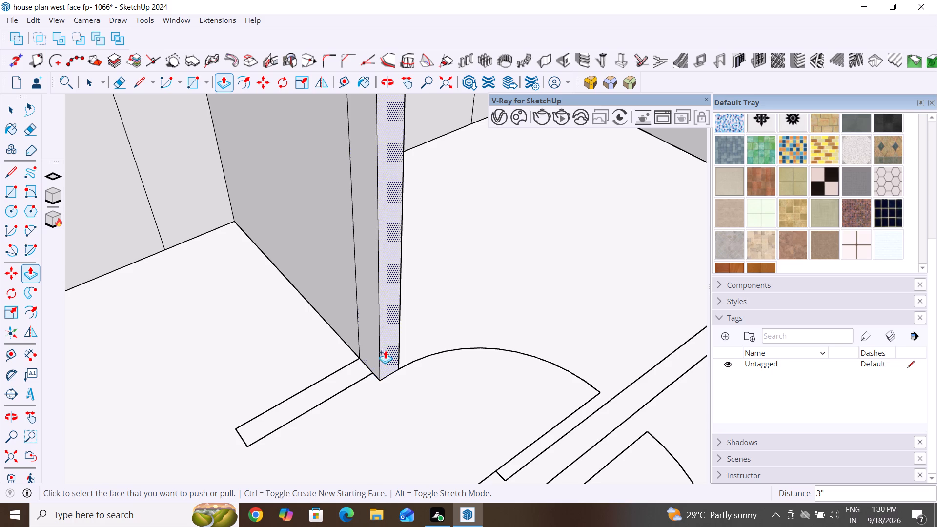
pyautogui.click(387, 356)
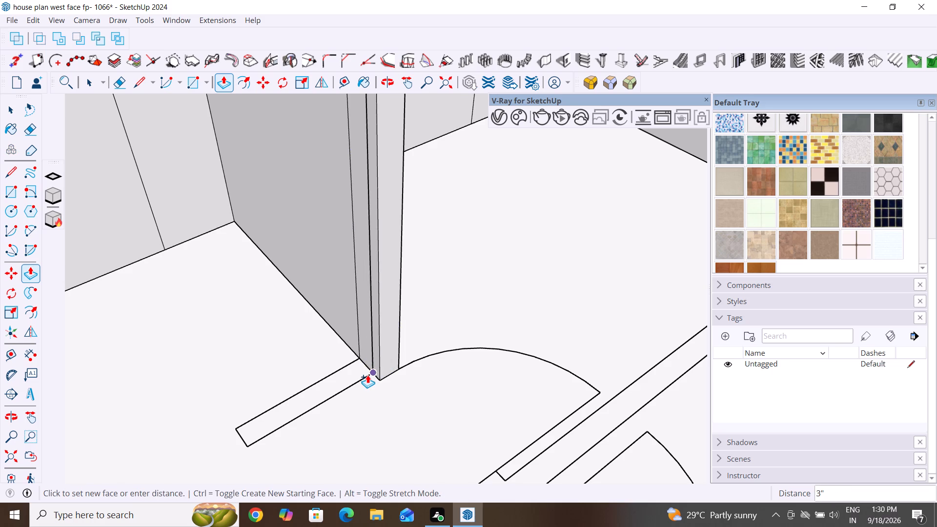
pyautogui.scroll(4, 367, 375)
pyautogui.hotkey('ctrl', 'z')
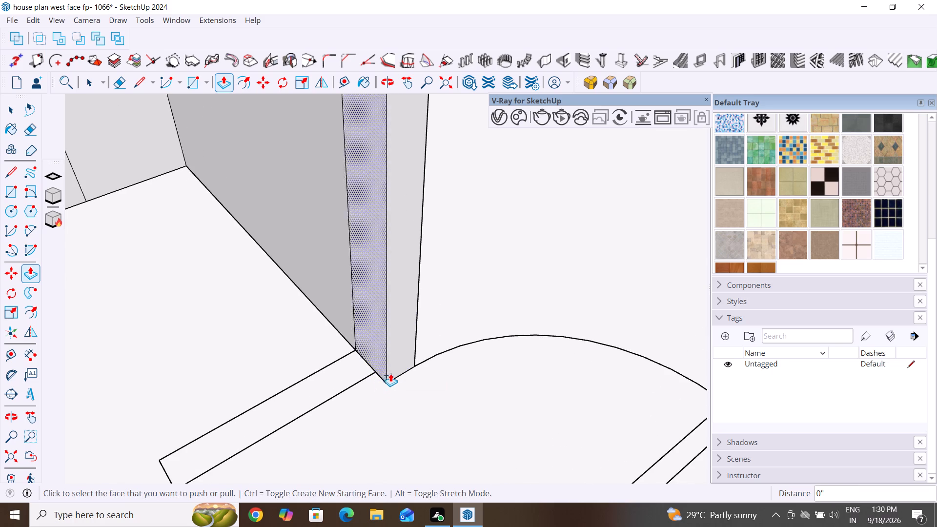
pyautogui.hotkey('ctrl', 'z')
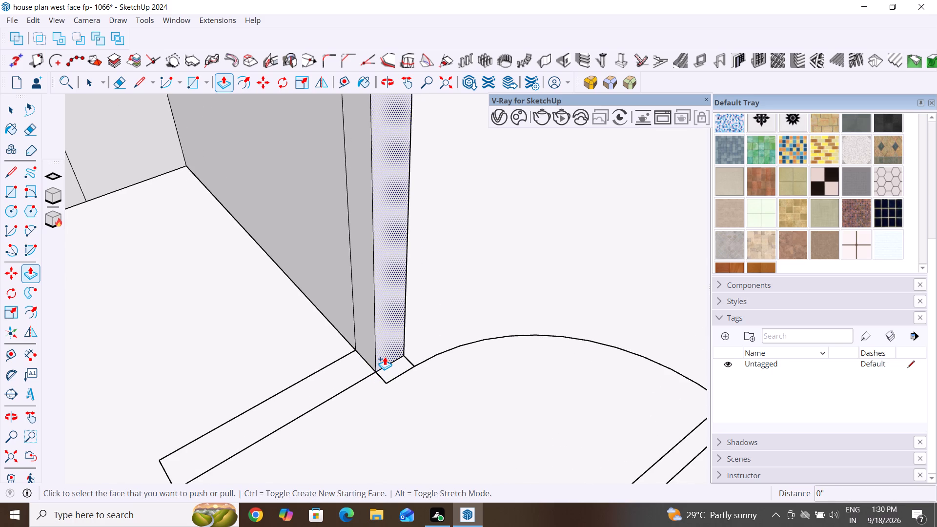
# Pull the junction block's end face 3" to the door jamb edge on the plan.
pyautogui.click(385, 357)
pyautogui.click(382, 381)
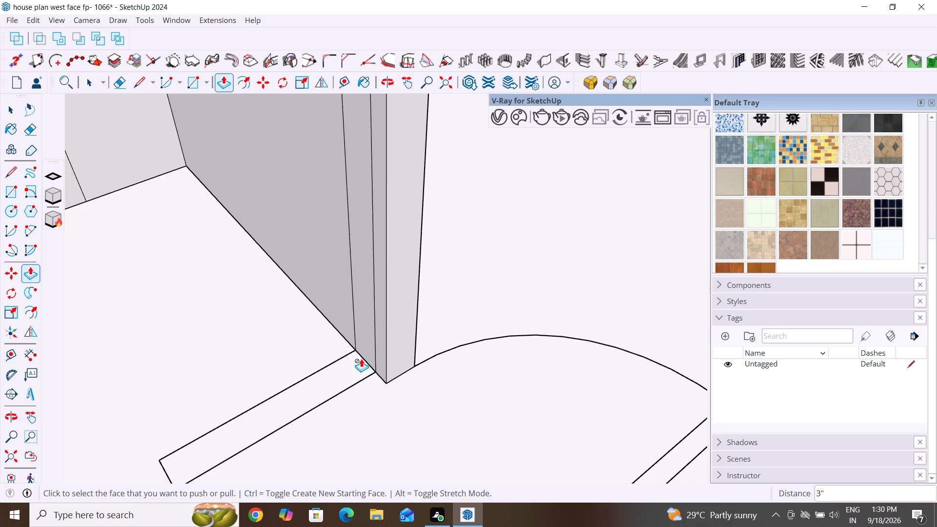
# Pull the side face of the junction block 3' along the side stub to its end on the plan.
pyautogui.click(369, 348)
pyautogui.scroll(-9, 217, 446)
pyautogui.scroll(3, 197, 466)
pyautogui.moveTo(197, 466); pyautogui.dragTo(218, 442, button='middle')
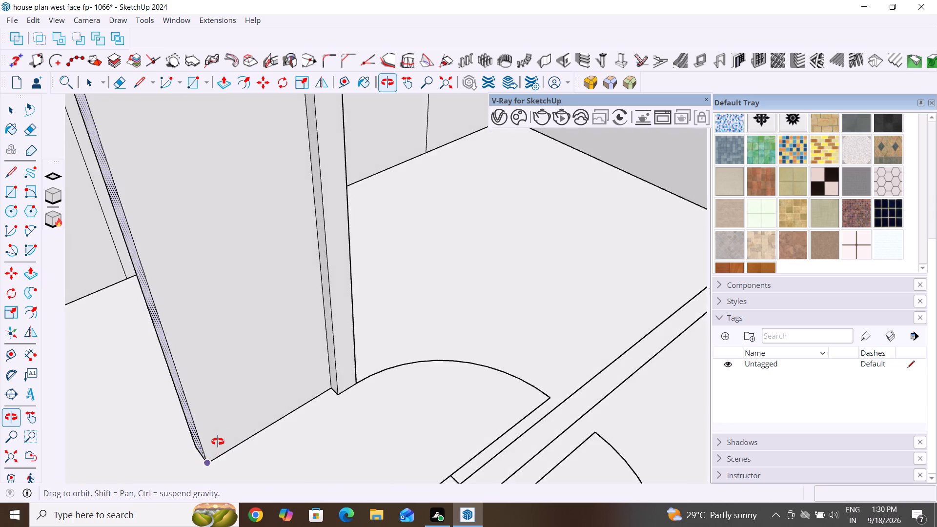
pyautogui.moveTo(218, 442); pyautogui.dragTo(225, 435, button='middle')
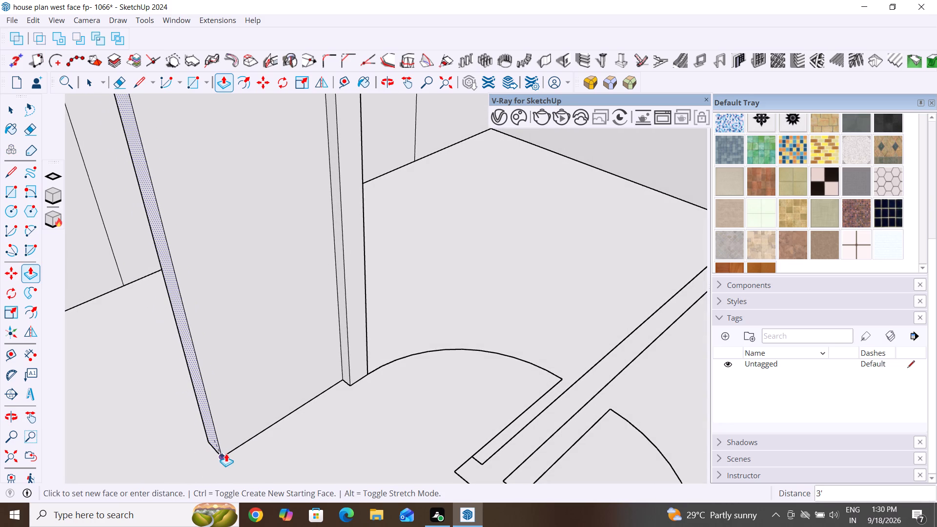
pyautogui.click(226, 453)
# Pull the outer-wall strip between the two end rooms 12' 6" along the partition line to its T-shaped end on the plan.
pyautogui.scroll(-9, 345, 416)
pyautogui.moveTo(347, 417); pyautogui.dragTo(377, 454, button='middle')
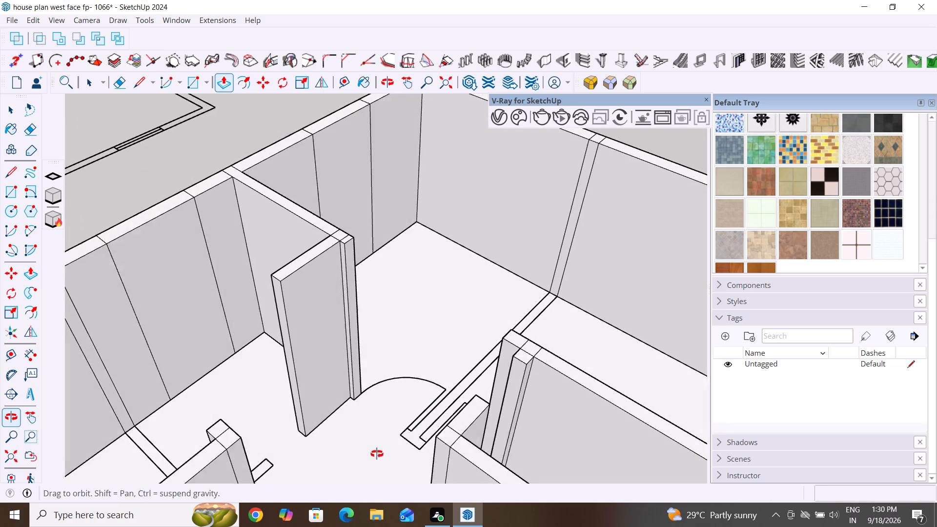
pyautogui.moveTo(377, 454); pyautogui.dragTo(387, 461, button='middle')
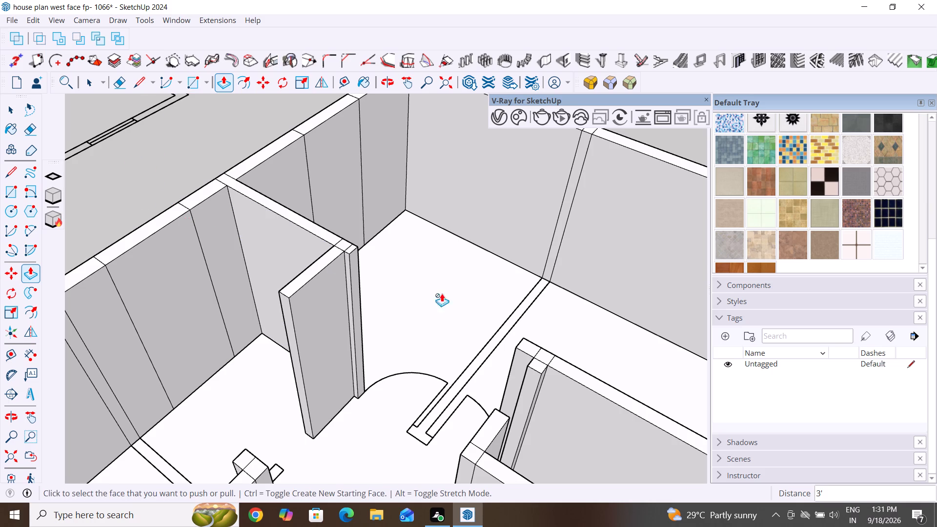
pyautogui.click(565, 219)
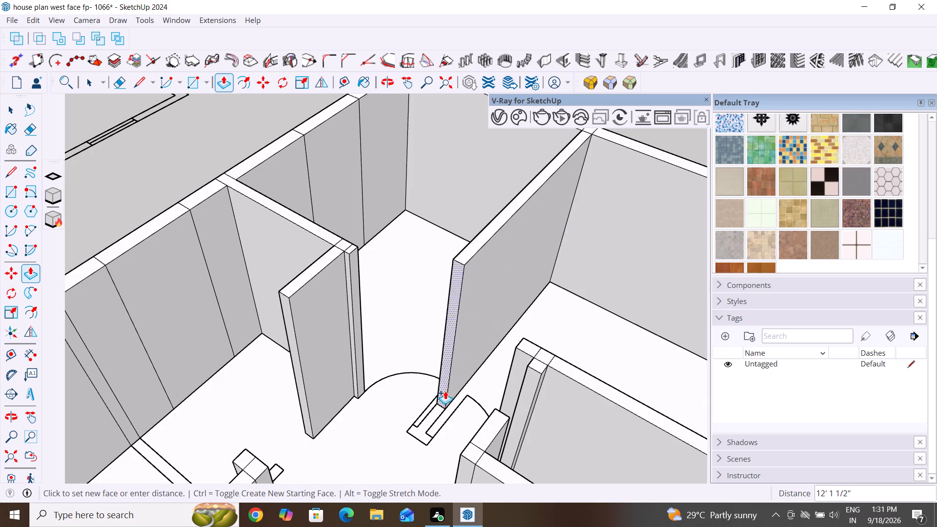
pyautogui.scroll(7, 429, 403)
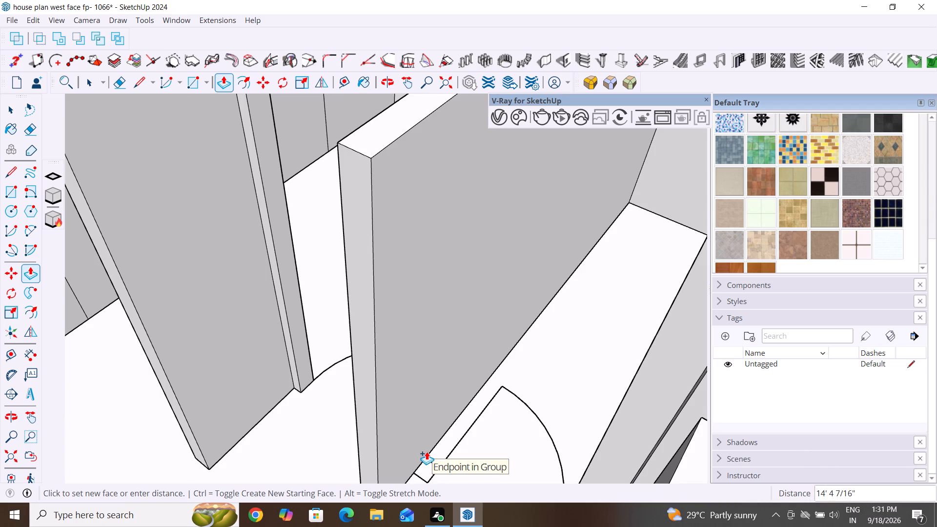
pyautogui.scroll(-3, 478, 376)
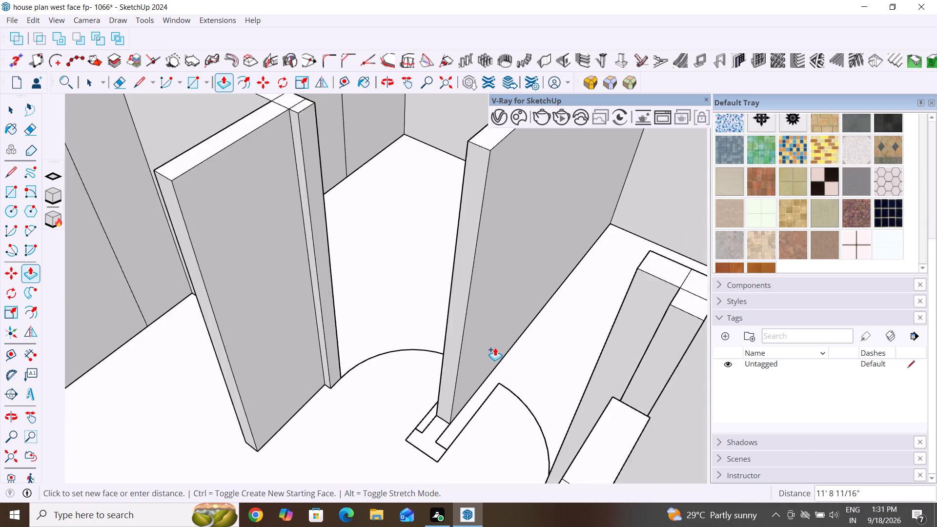
pyautogui.scroll(-1, 495, 347)
pyautogui.scroll(3, 467, 387)
pyautogui.scroll(-4, 449, 416)
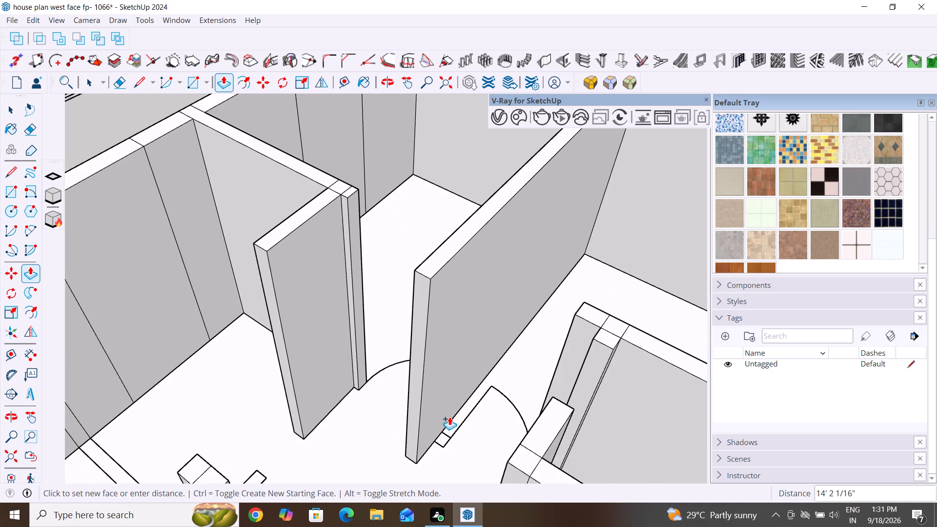
pyautogui.moveTo(439, 431); pyautogui.dragTo(342, 298, button='middle')
pyautogui.moveTo(313, 221); pyautogui.dragTo(388, 394, button='middle')
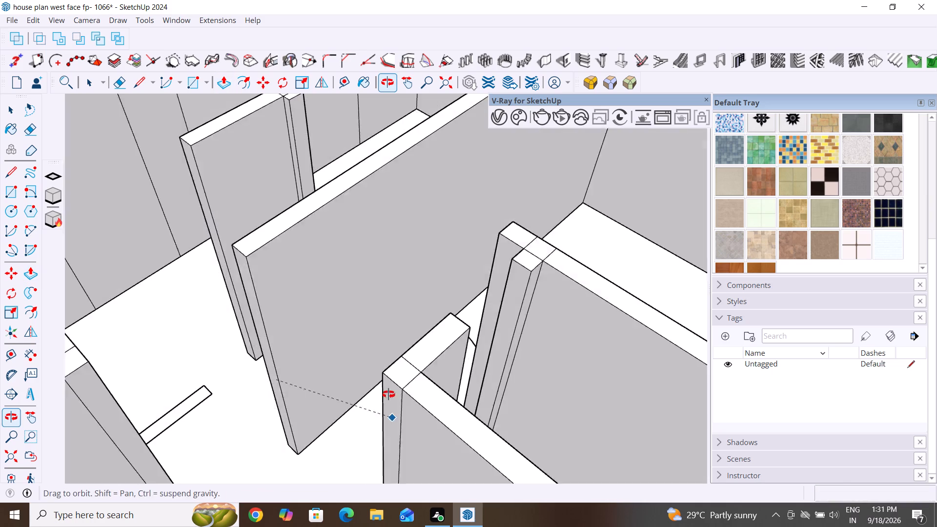
pyautogui.moveTo(388, 394); pyautogui.dragTo(393, 409, button='middle')
pyautogui.scroll(11, 387, 347)
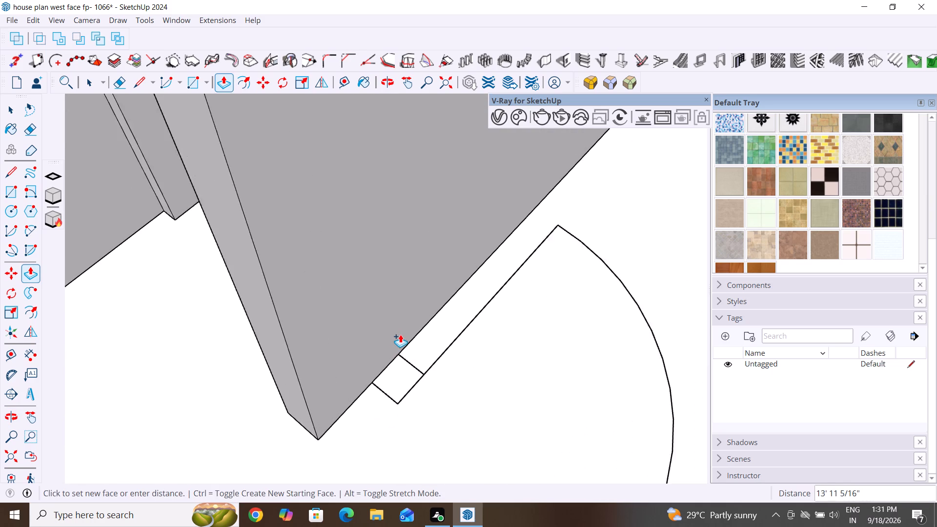
pyautogui.scroll(1, 400, 334)
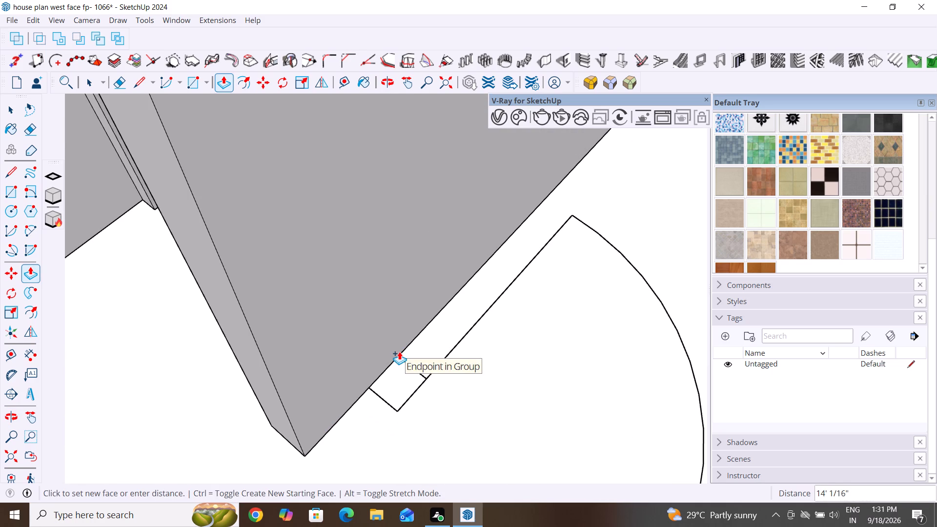
pyautogui.click(400, 351)
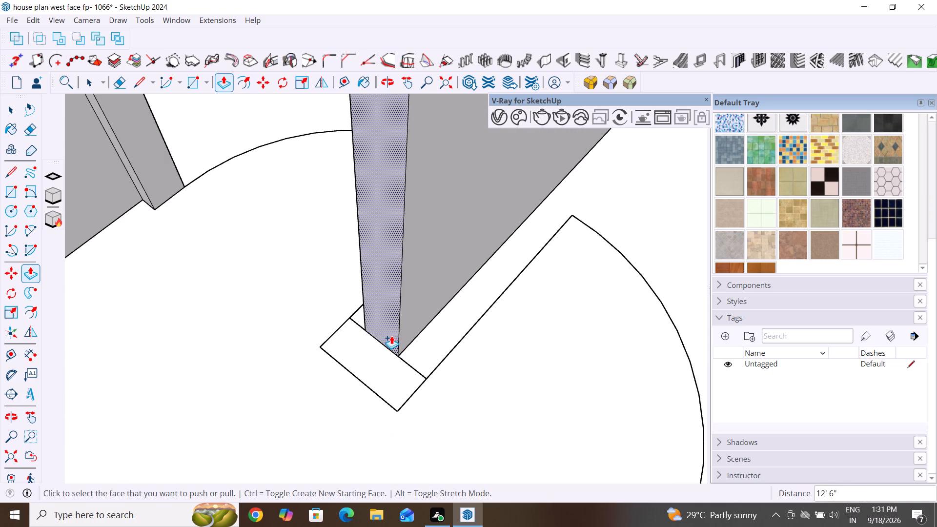
# Pull the end face of the 12' 6" partition 6" to the outer edge of the T-shaped end, forming its end block.
pyautogui.click(391, 336)
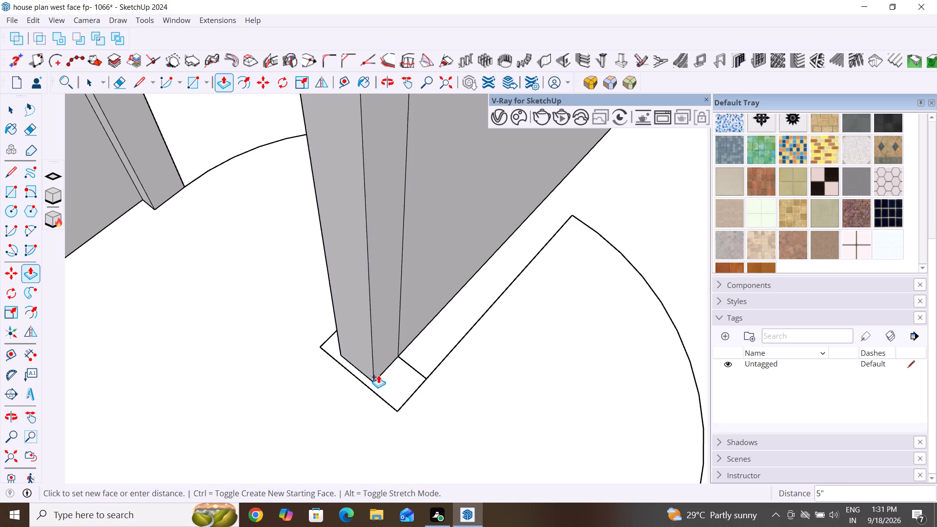
pyautogui.moveTo(366, 377); pyautogui.dragTo(448, 328, button='middle')
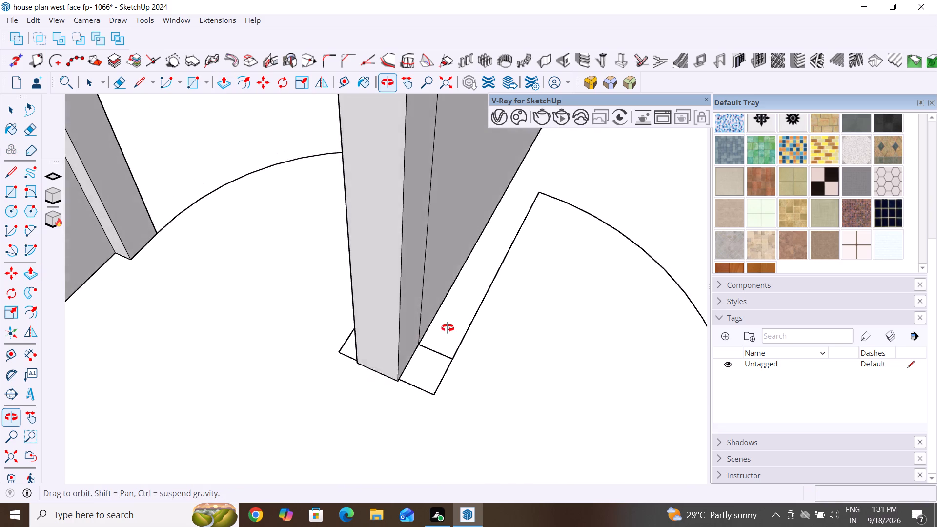
pyautogui.moveTo(448, 328); pyautogui.dragTo(433, 202, button='middle')
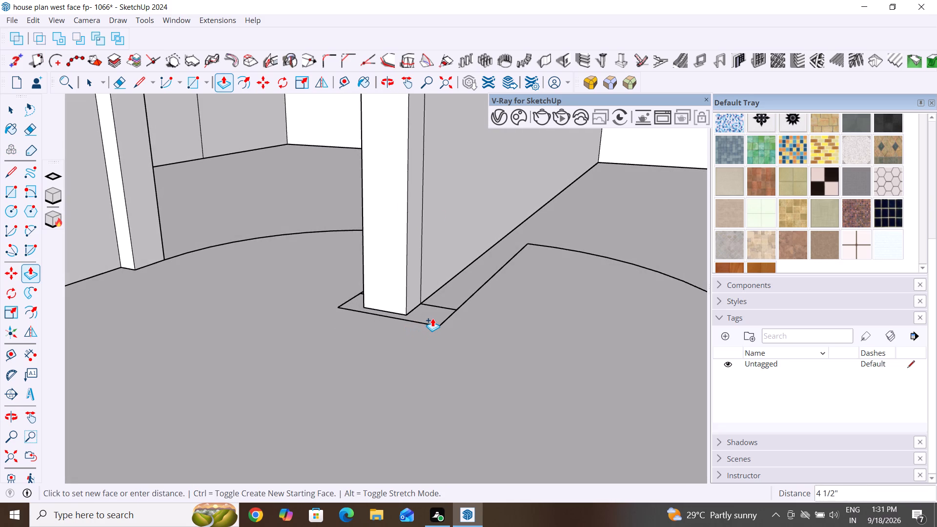
pyautogui.click(428, 321)
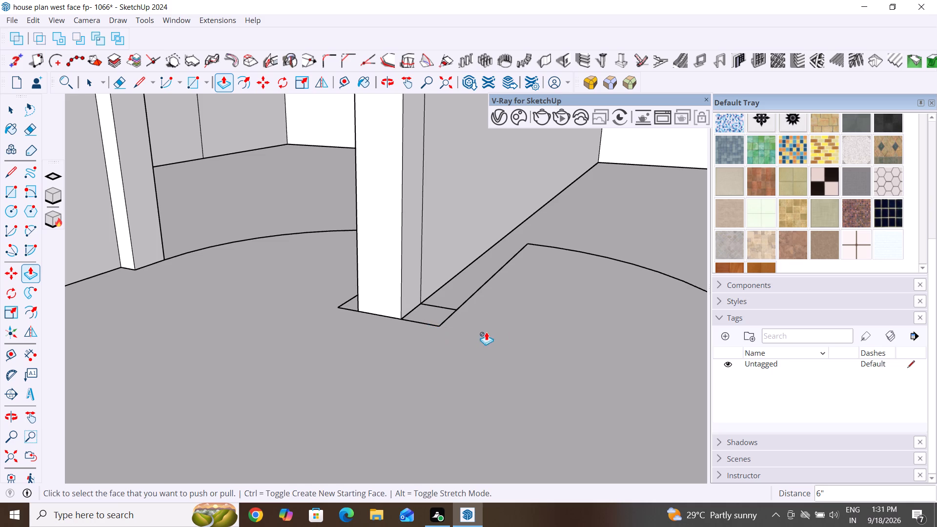
# Pull the end block's side face away from the 3' stub wall 5" to the door jamb corner on the plan.
pyautogui.moveTo(487, 340); pyautogui.dragTo(540, 526, button='middle')
pyautogui.scroll(-5, 605, 369)
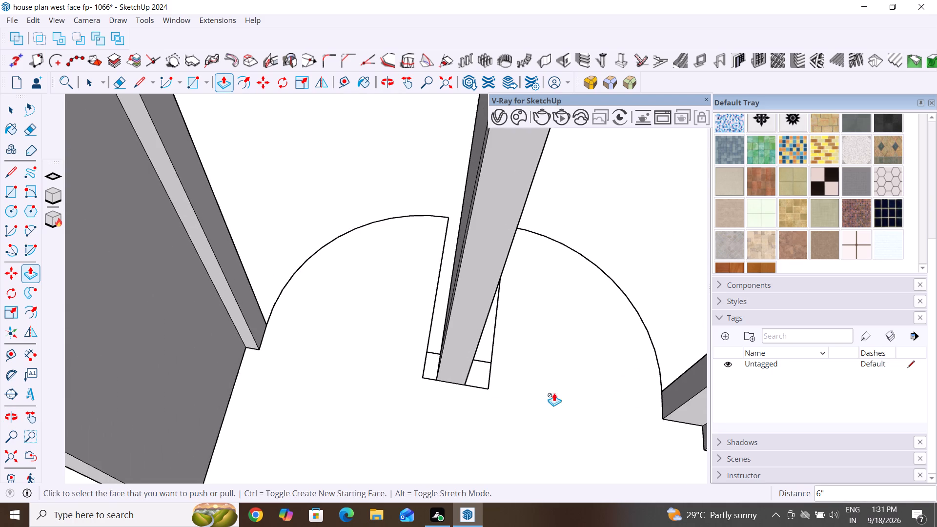
pyautogui.moveTo(548, 400); pyautogui.dragTo(352, 360, button='middle')
pyautogui.click(392, 382)
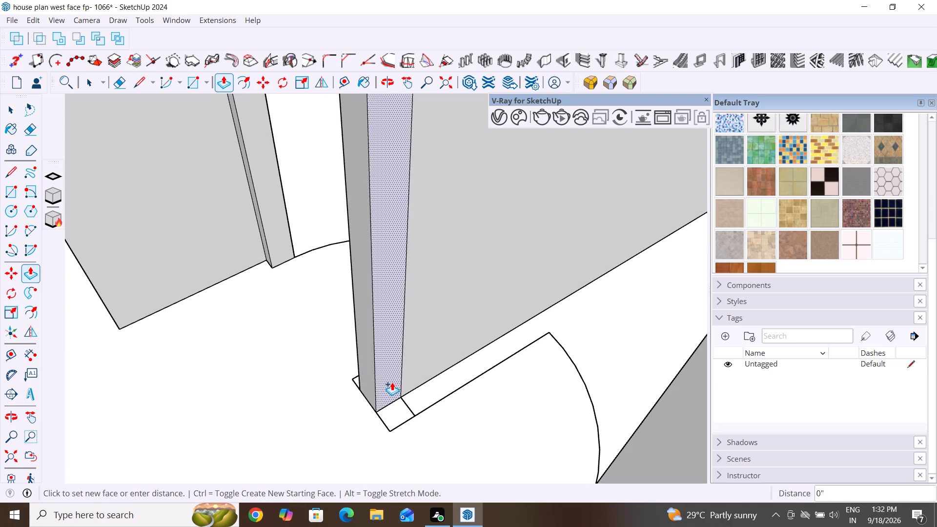
pyautogui.moveTo(387, 424); pyautogui.dragTo(507, 296, button='middle')
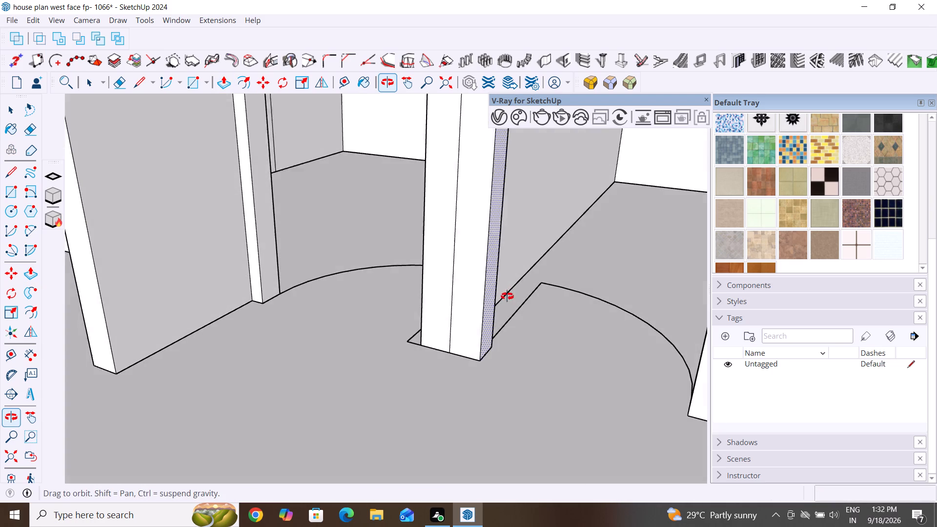
pyautogui.moveTo(507, 296); pyautogui.dragTo(508, 296, button='middle')
pyautogui.scroll(14, 463, 354)
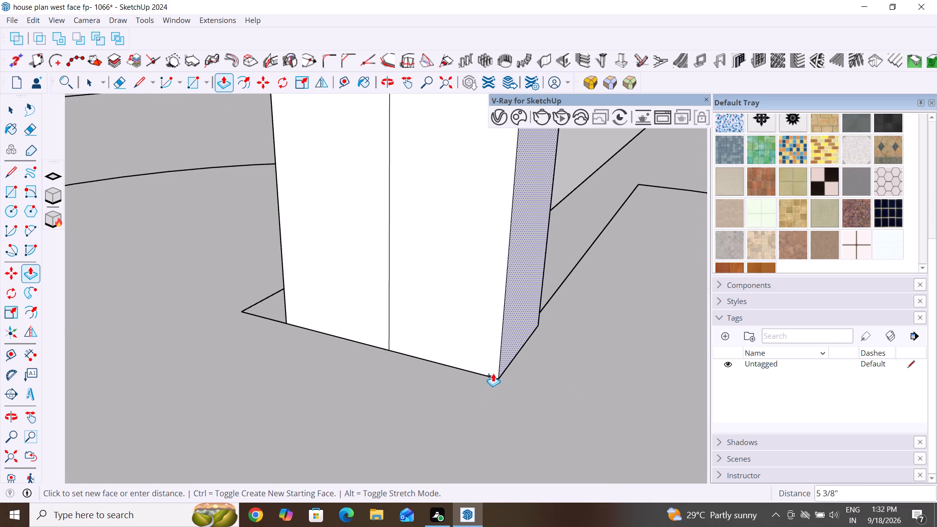
pyautogui.click(491, 376)
# Pull the end block's opposite side face, toward the 3' stub wall, 3" to the door jamb corner on the plan.
pyautogui.scroll(-11, 660, 412)
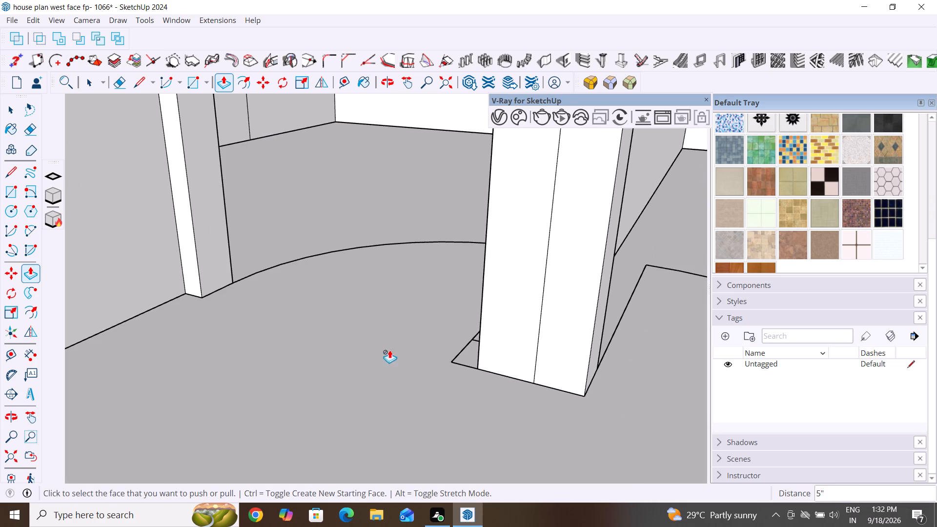
pyautogui.moveTo(392, 373); pyautogui.dragTo(609, 366, button='middle')
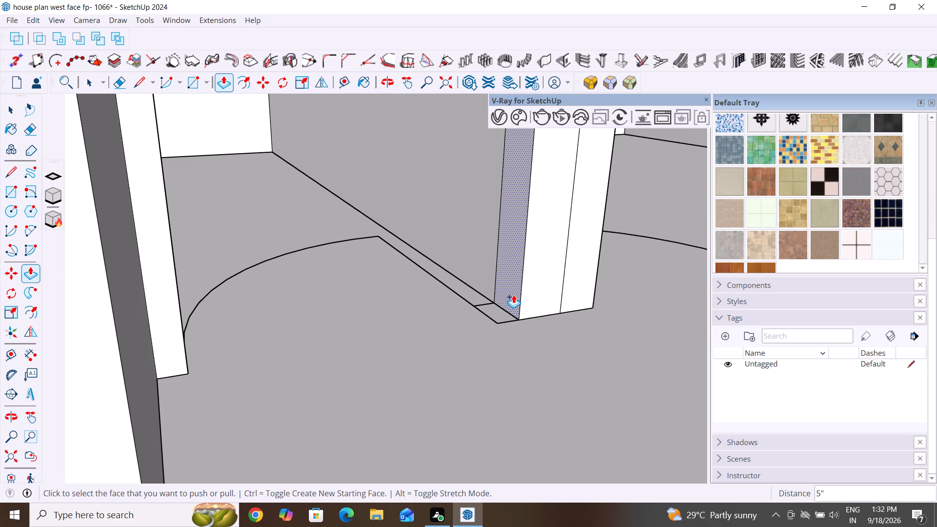
pyautogui.click(513, 295)
pyautogui.click(501, 323)
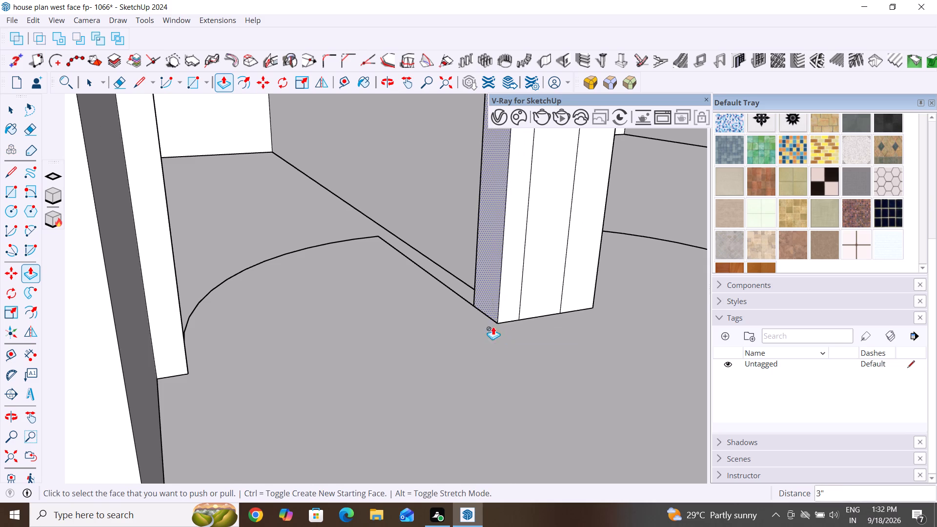
# Pull the outer-wall strip between the middle room and the small room 6' along the partition line to the near stub-wall corner.
pyautogui.scroll(-17, 374, 394)
pyautogui.scroll(-5, 407, 430)
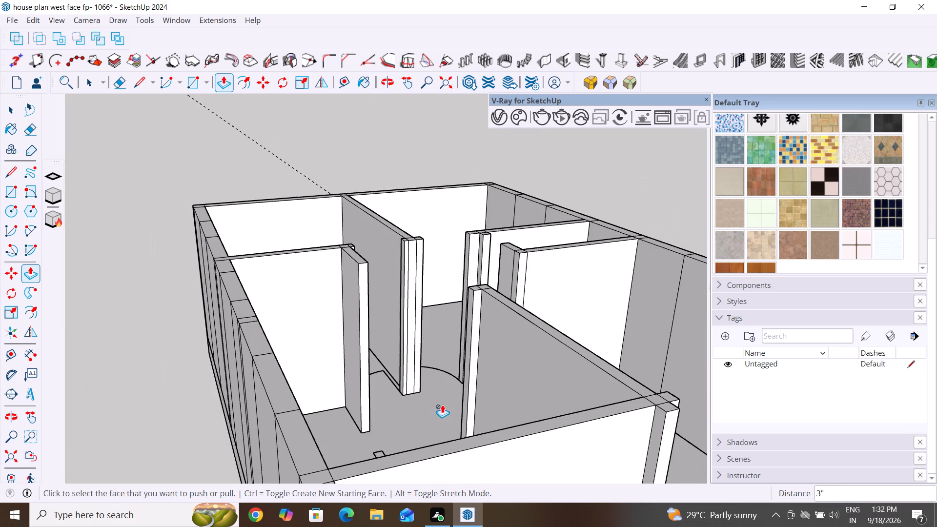
pyautogui.moveTo(437, 413); pyautogui.dragTo(216, 492, button='middle')
pyautogui.moveTo(437, 402); pyautogui.dragTo(358, 526, button='middle')
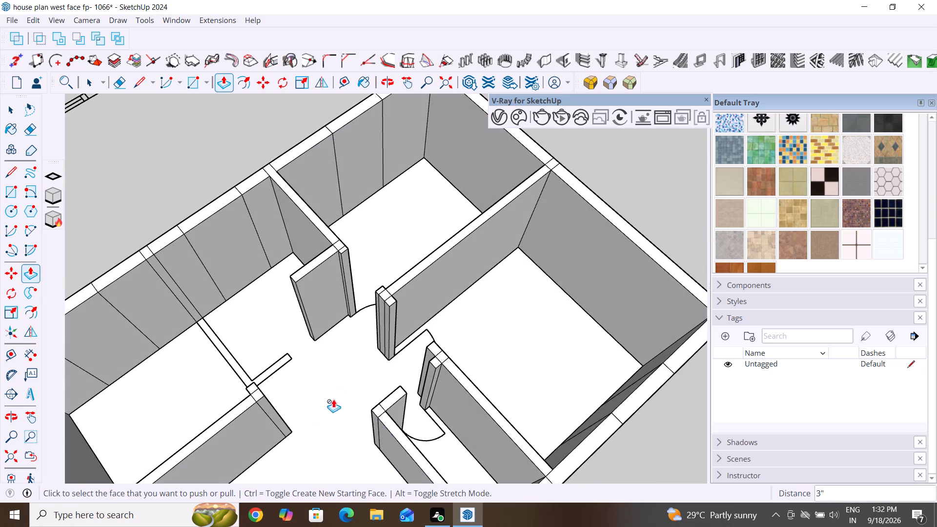
pyautogui.moveTo(353, 402); pyautogui.dragTo(161, 487, button='middle')
pyautogui.scroll(-2, 291, 447)
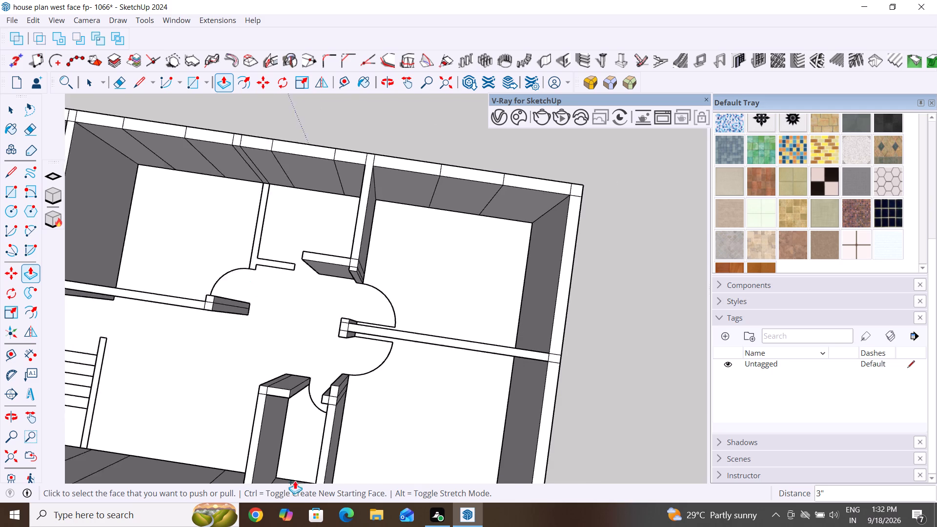
pyautogui.scroll(-4, 295, 481)
pyautogui.moveTo(251, 288); pyautogui.dragTo(320, 144, button='middle')
pyautogui.scroll(4, 273, 255)
pyautogui.scroll(7, 250, 315)
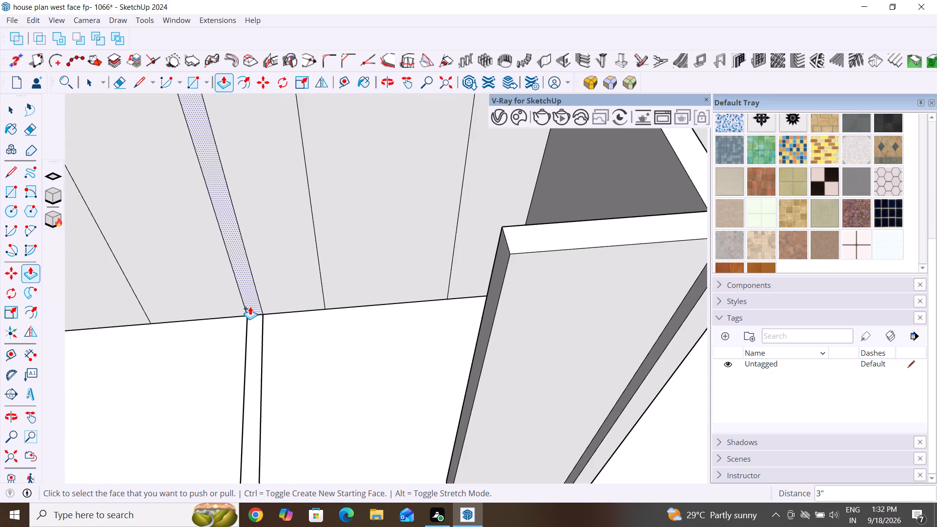
pyautogui.scroll(-3, 251, 308)
pyautogui.scroll(-3, 273, 395)
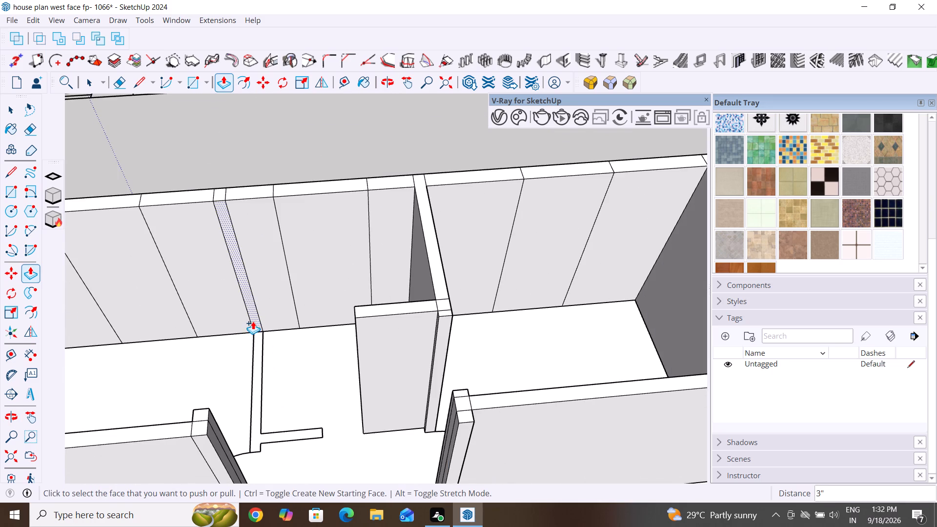
pyautogui.click(259, 319)
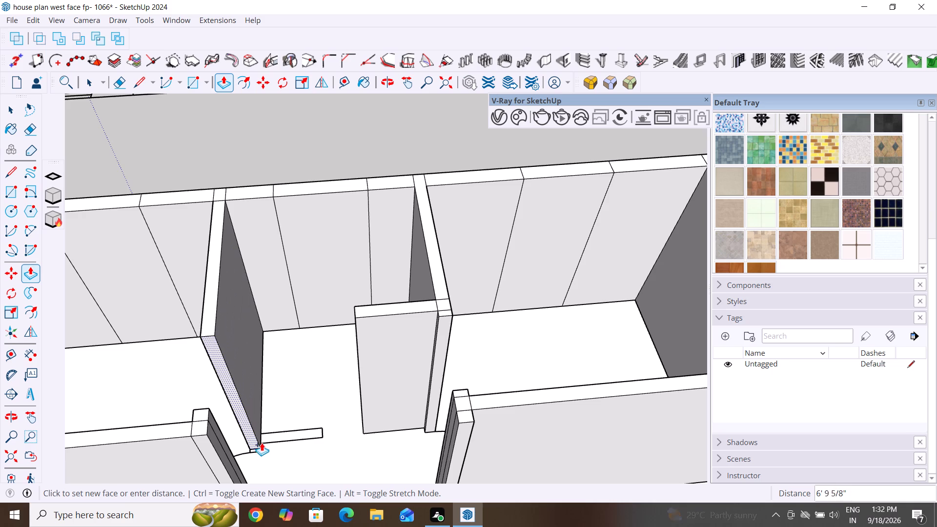
pyautogui.scroll(8, 267, 427)
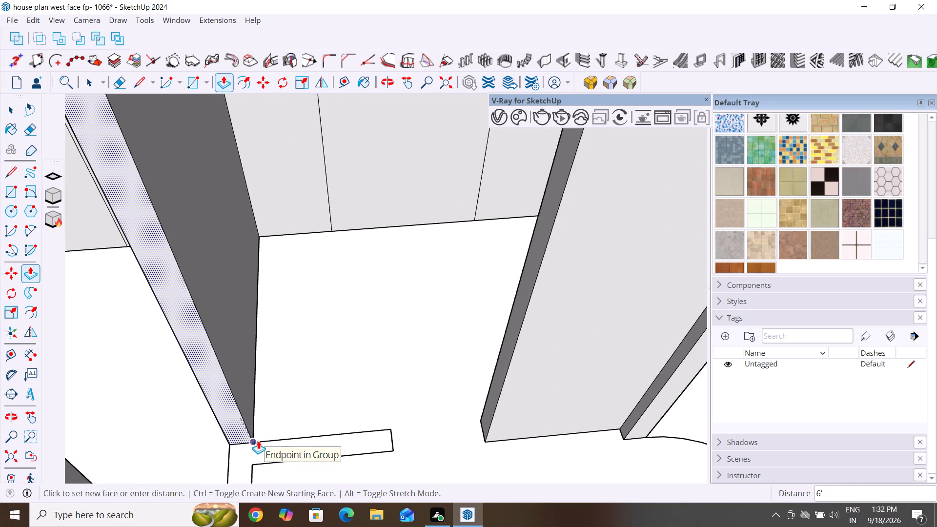
pyautogui.click(258, 441)
# Pull the end face of the new 6' partition 6" across the thickness of the stub wall drawn on the plan.
pyautogui.scroll(-5, 311, 400)
pyautogui.scroll(1, 260, 425)
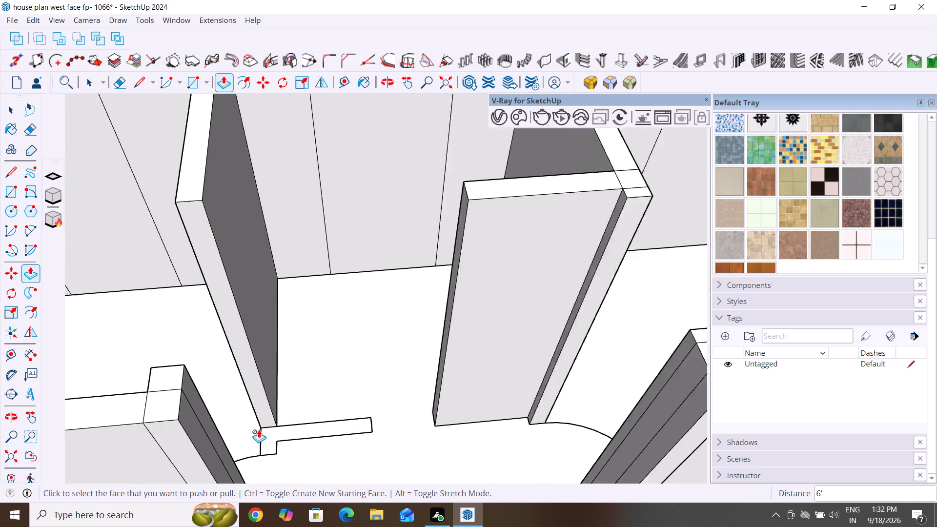
pyautogui.scroll(2, 259, 429)
pyautogui.moveTo(349, 482); pyautogui.dragTo(293, 433, button='middle')
pyautogui.scroll(3, 247, 404)
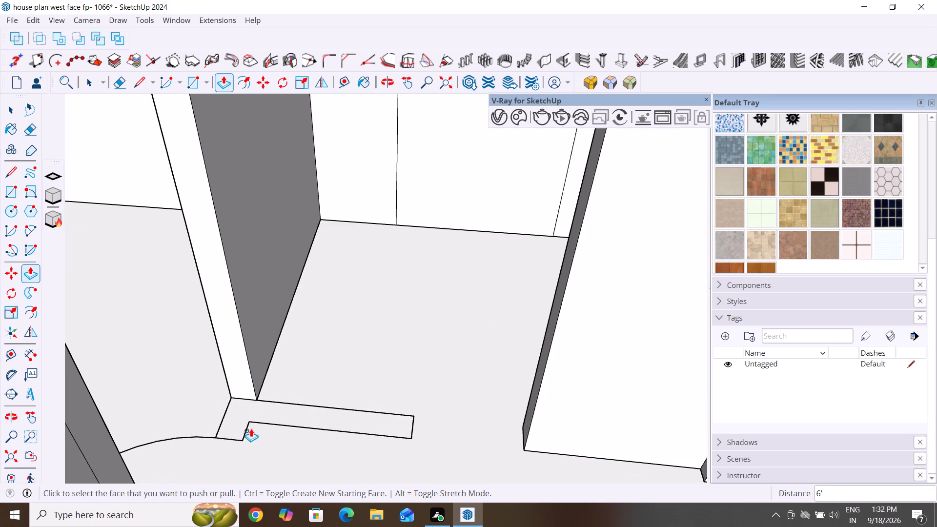
pyautogui.moveTo(252, 428); pyautogui.dragTo(267, 395, button='middle')
pyautogui.click(251, 361)
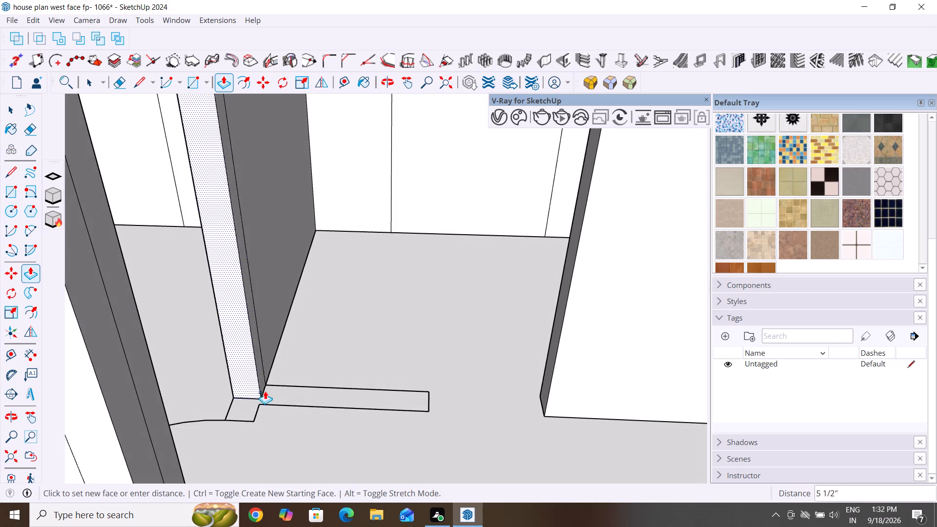
pyautogui.click(263, 403)
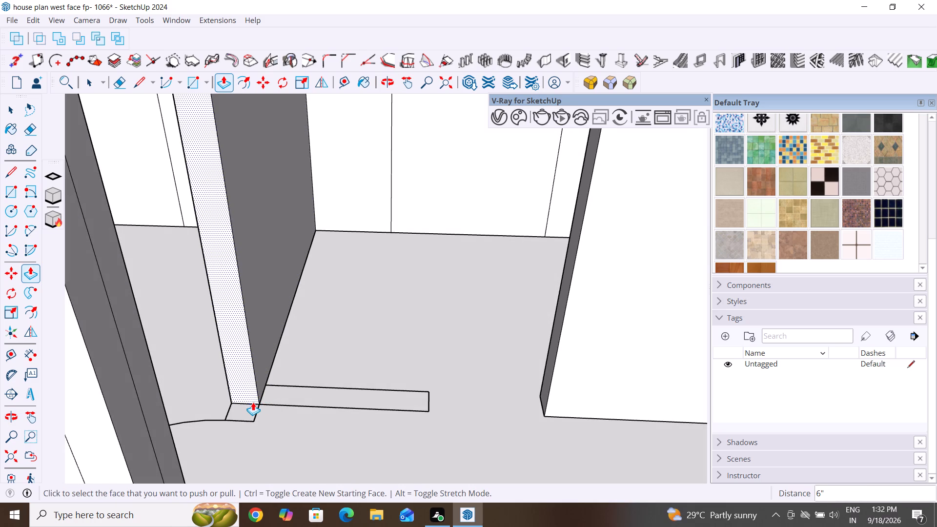
pyautogui.hotkey('ctrl', 'z')
pyautogui.click(254, 374)
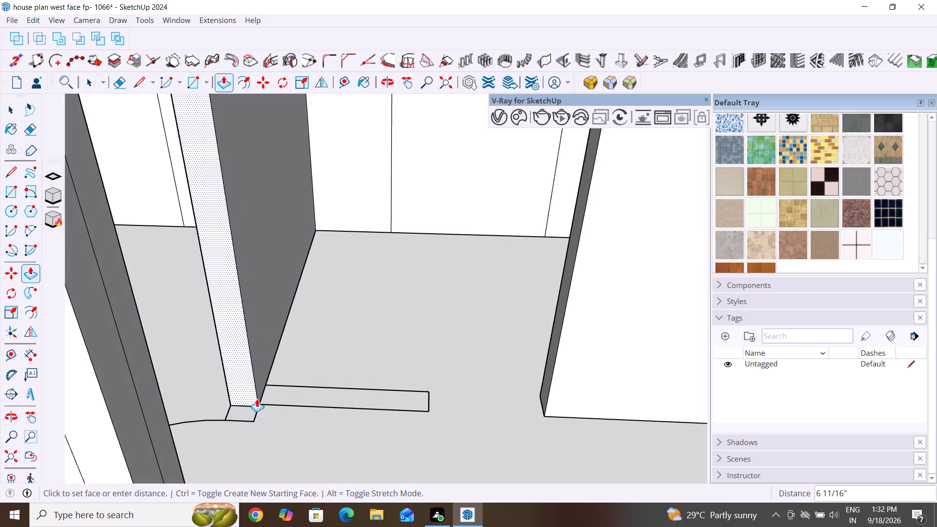
pyautogui.click(261, 404)
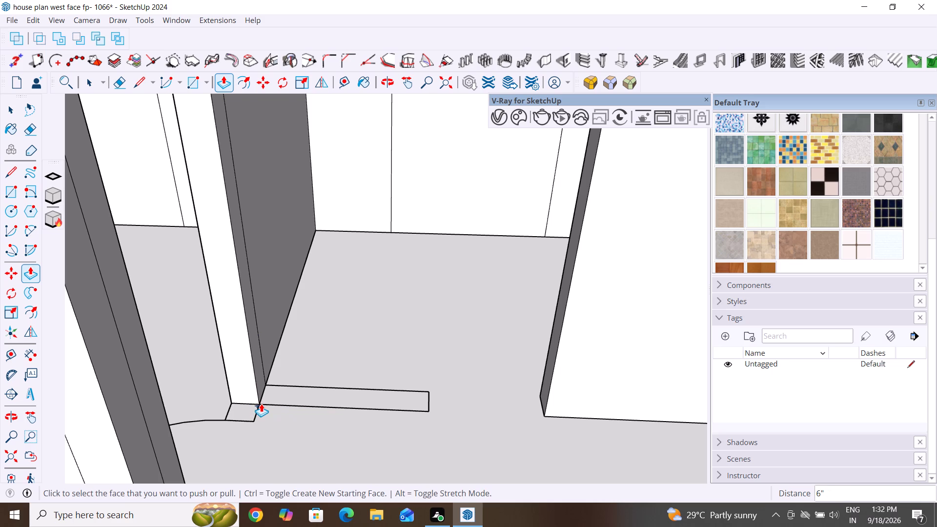
# Pull the same partition's end face another 5" to the door jamb corner on the plan.
pyautogui.click(250, 386)
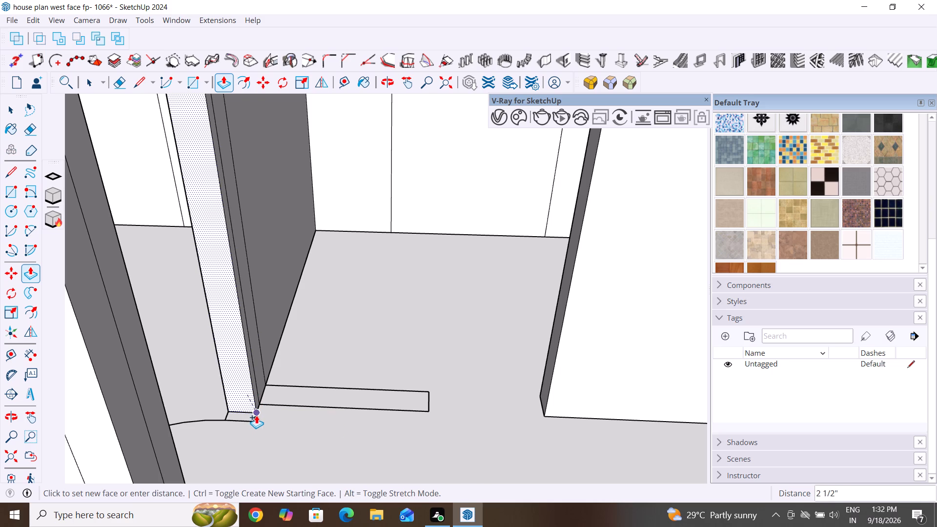
pyautogui.scroll(7, 262, 410)
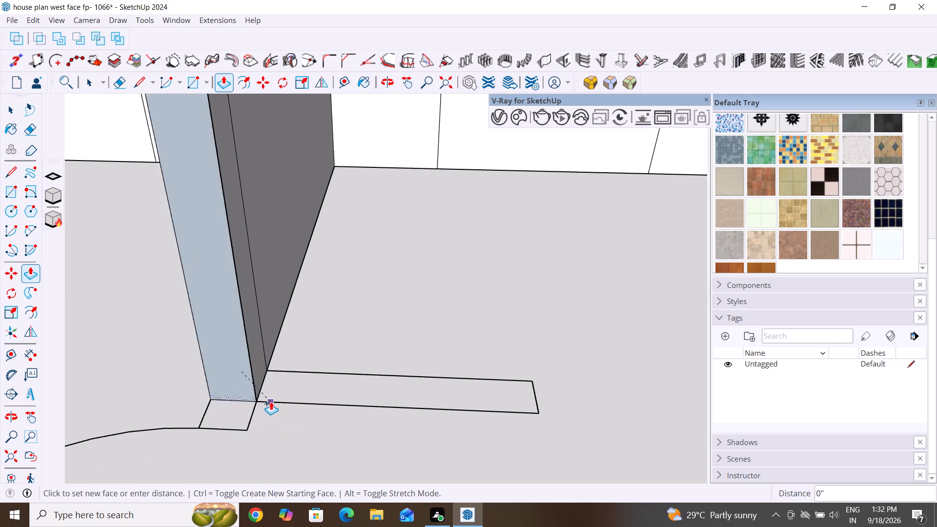
pyautogui.scroll(2, 271, 402)
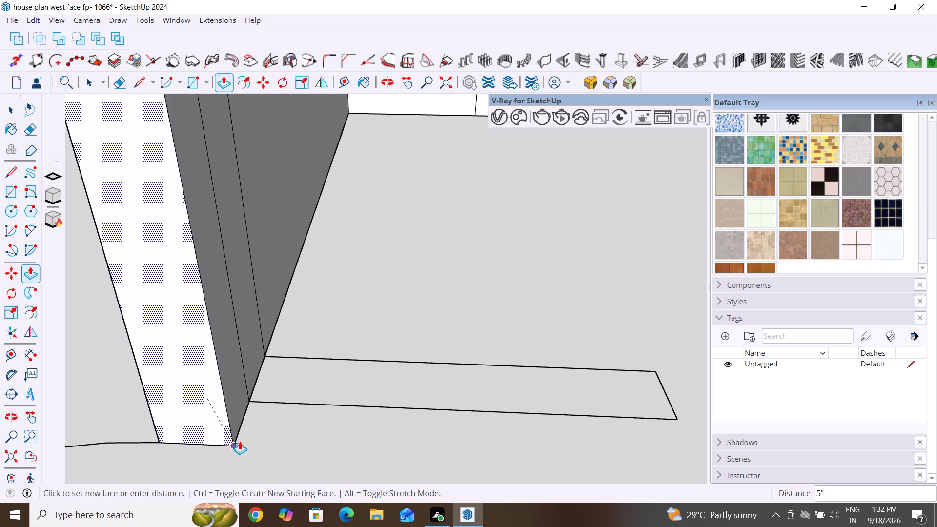
pyautogui.click(240, 441)
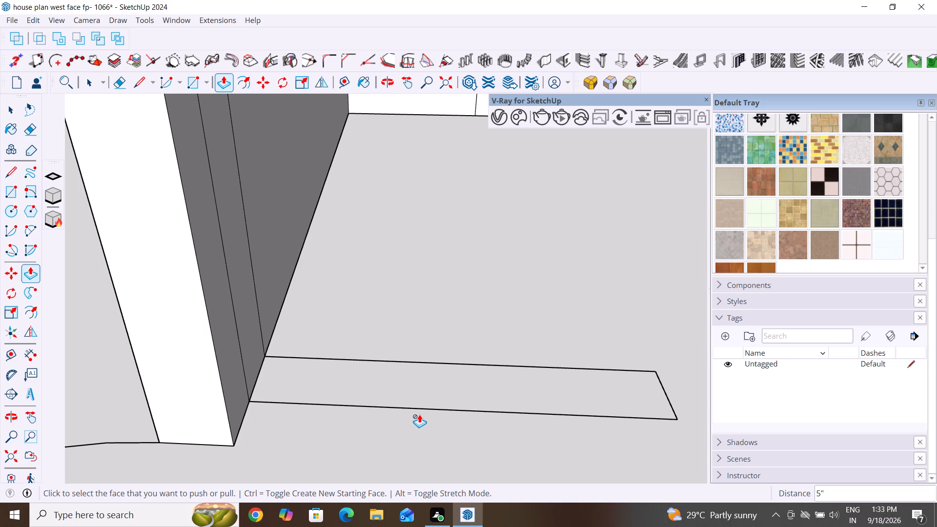
# Pull the 6" strip on the partition's side face 3' along the plan's stub-wall outline to its end.
pyautogui.scroll(-13, 404, 431)
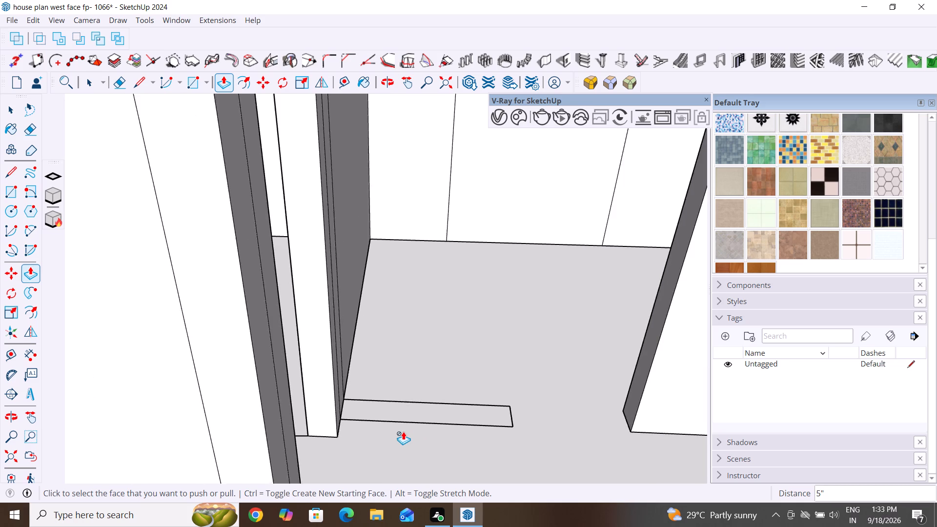
pyautogui.scroll(-3, 403, 431)
pyautogui.moveTo(537, 381); pyautogui.dragTo(491, 387, button='middle')
pyautogui.scroll(-6, 502, 346)
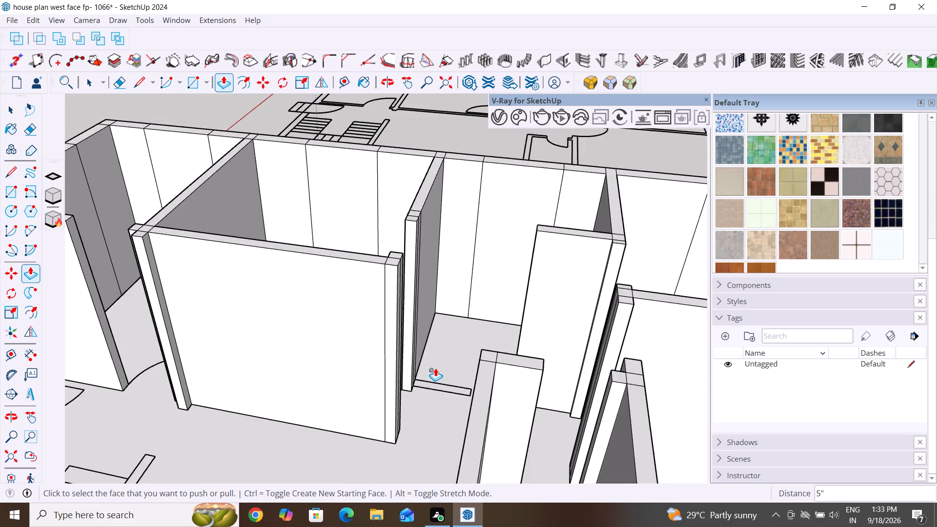
pyautogui.moveTo(440, 376); pyautogui.dragTo(465, 437, button='middle')
pyautogui.scroll(5, 492, 392)
pyautogui.moveTo(516, 367); pyautogui.dragTo(411, 337, button='middle')
pyautogui.scroll(3, 359, 332)
pyautogui.click(335, 333)
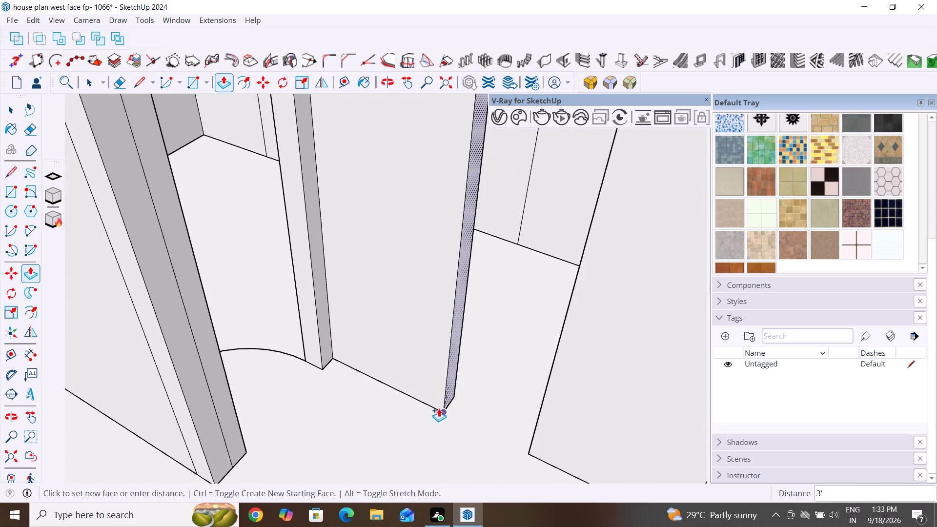
pyautogui.click(439, 408)
# Examine the raised walls and partitions from several sides against the floor plan, including the entrance and the outer wall beside the staircase.
pyautogui.scroll(-15, 362, 414)
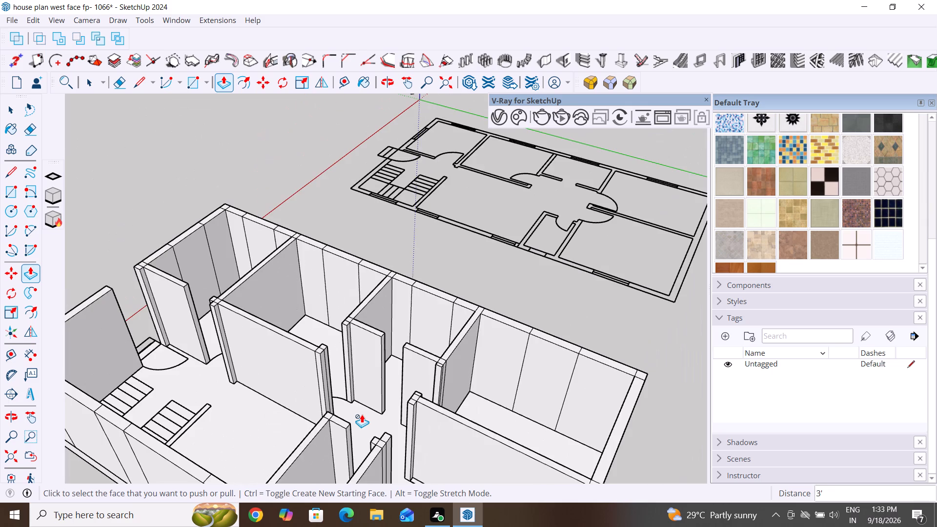
pyautogui.moveTo(507, 401); pyautogui.dragTo(566, 400, button='middle')
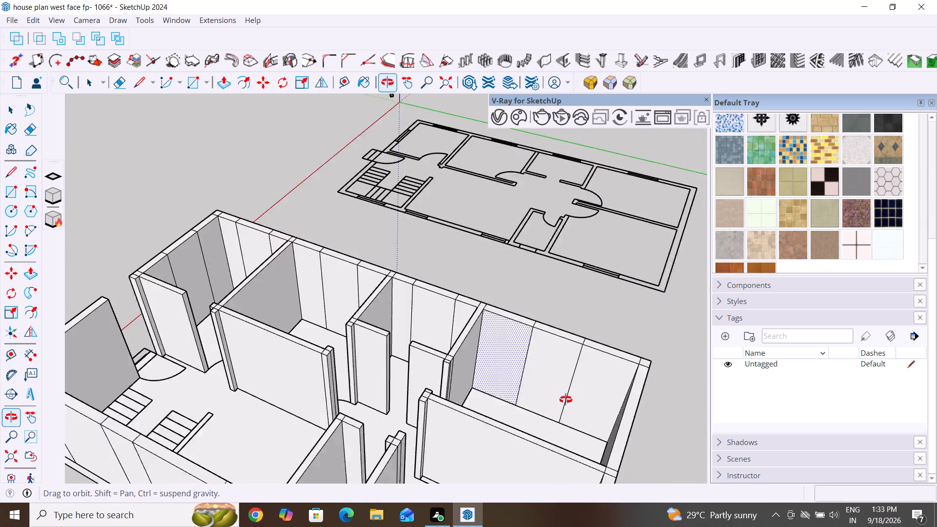
pyautogui.moveTo(566, 400); pyautogui.dragTo(634, 385, button='middle')
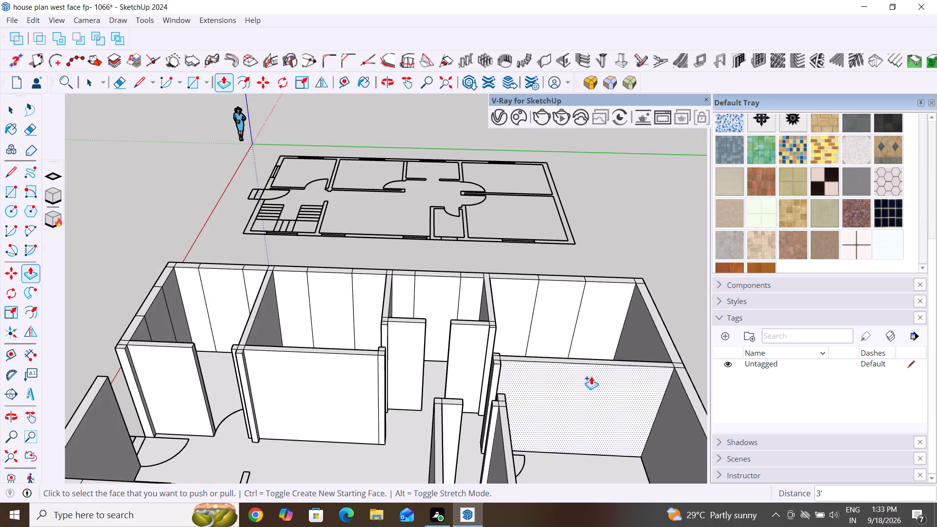
pyautogui.moveTo(584, 385); pyautogui.dragTo(351, 447, button='middle')
pyautogui.scroll(-5, 526, 391)
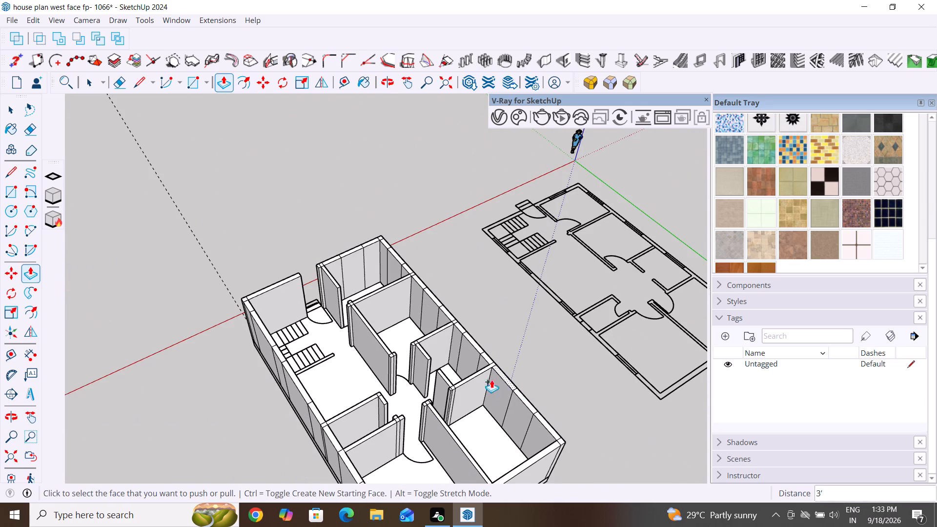
pyautogui.moveTo(434, 379); pyautogui.dragTo(244, 407, button='middle')
pyautogui.scroll(4, 295, 284)
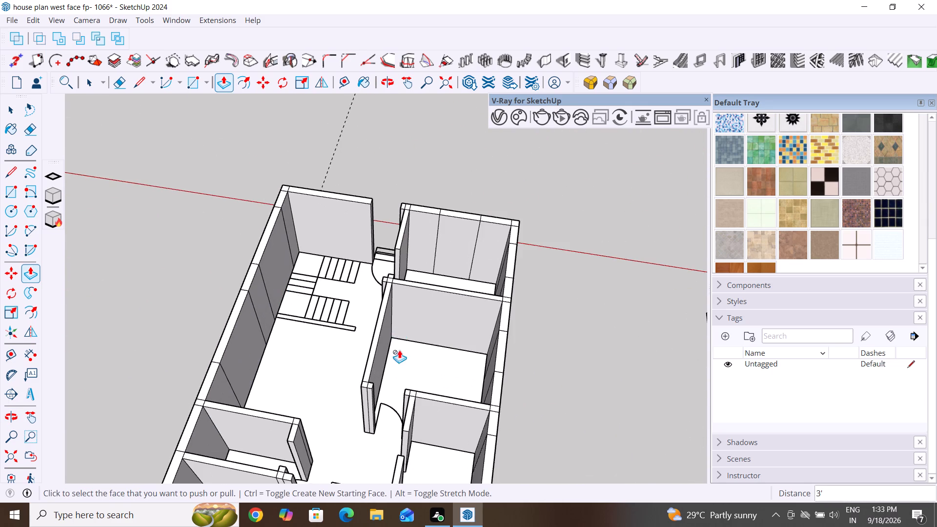
pyautogui.moveTo(391, 359); pyautogui.dragTo(343, 380, button='middle')
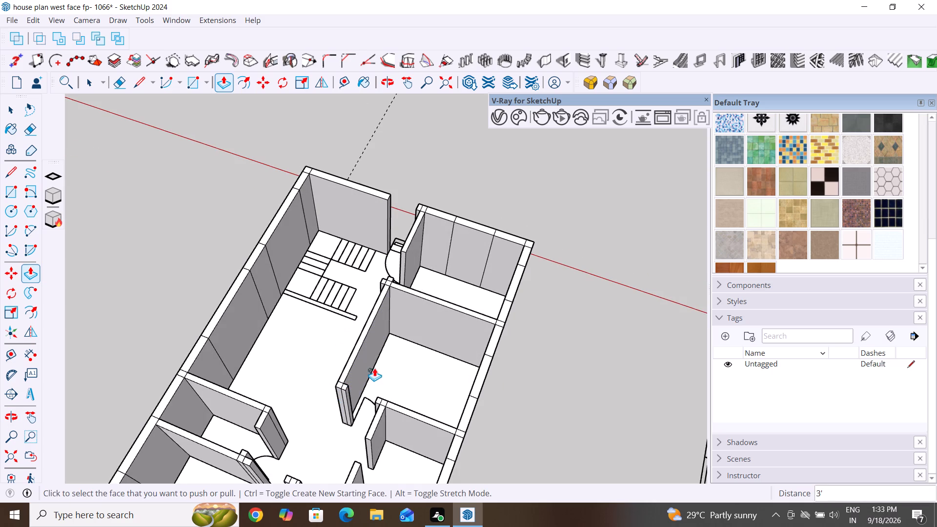
pyautogui.scroll(4, 342, 382)
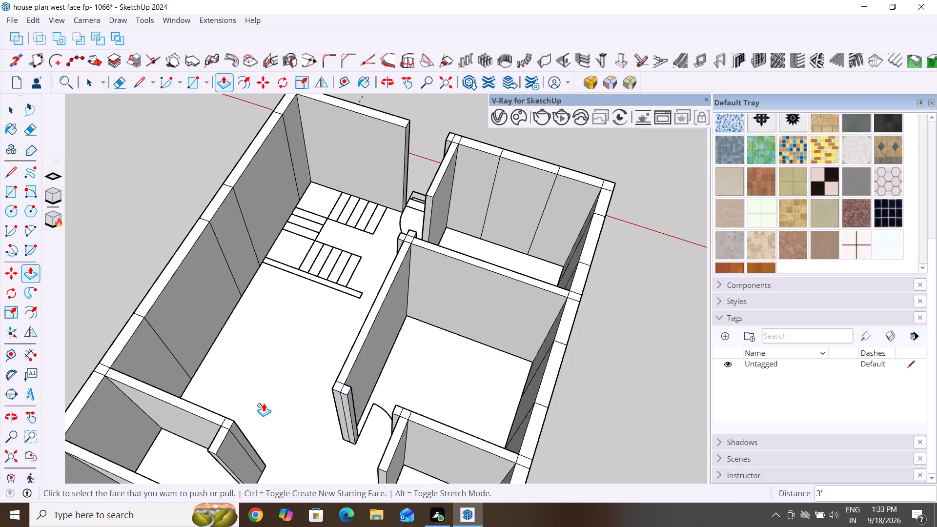
pyautogui.moveTo(378, 363); pyautogui.dragTo(352, 389, button='middle')
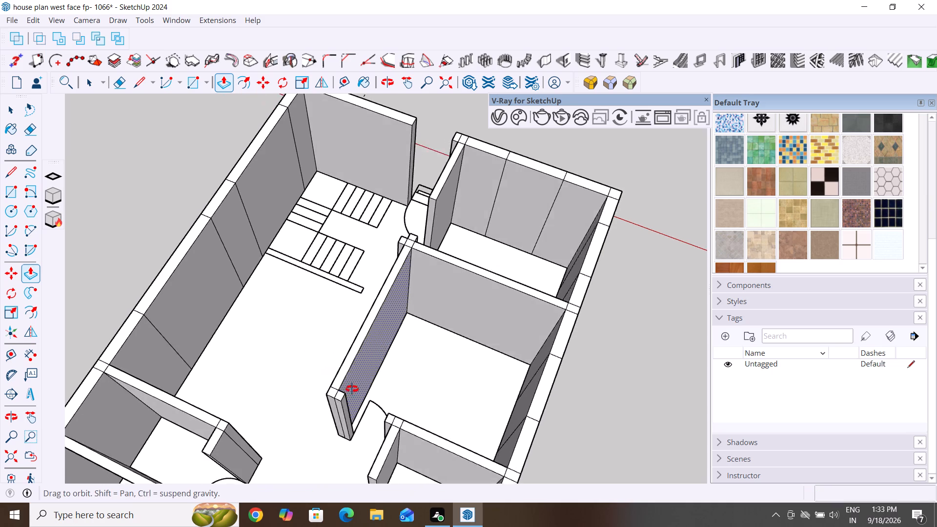
pyautogui.moveTo(352, 389); pyautogui.dragTo(214, 314, button='middle')
pyautogui.scroll(-5, 322, 368)
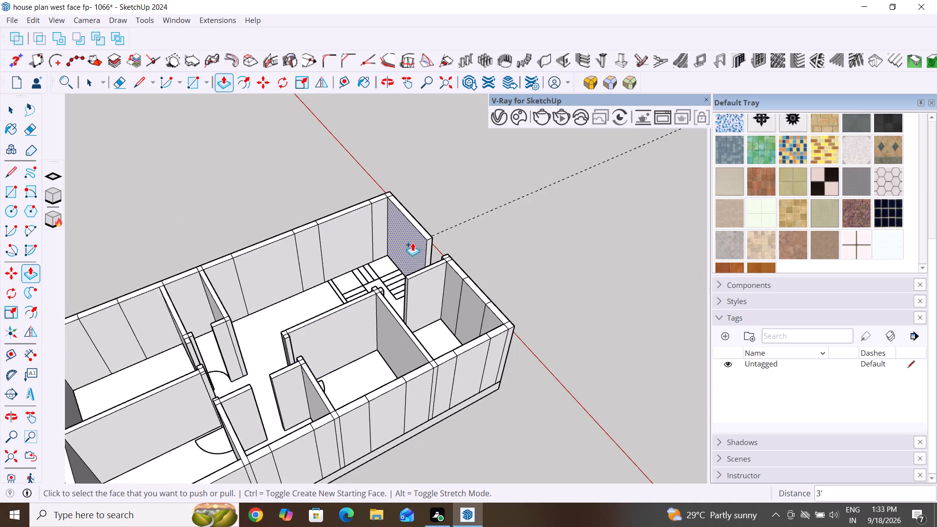
pyautogui.scroll(-1, 368, 382)
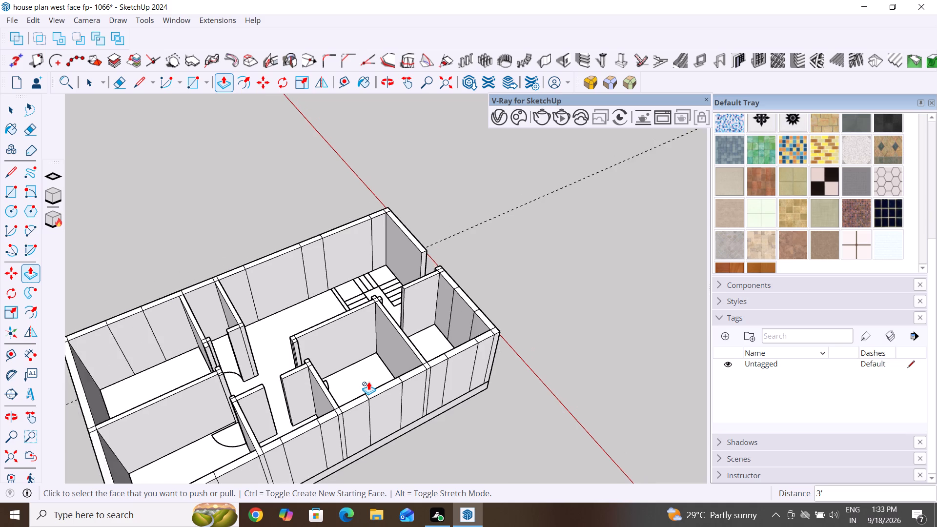
pyautogui.scroll(-2, 368, 382)
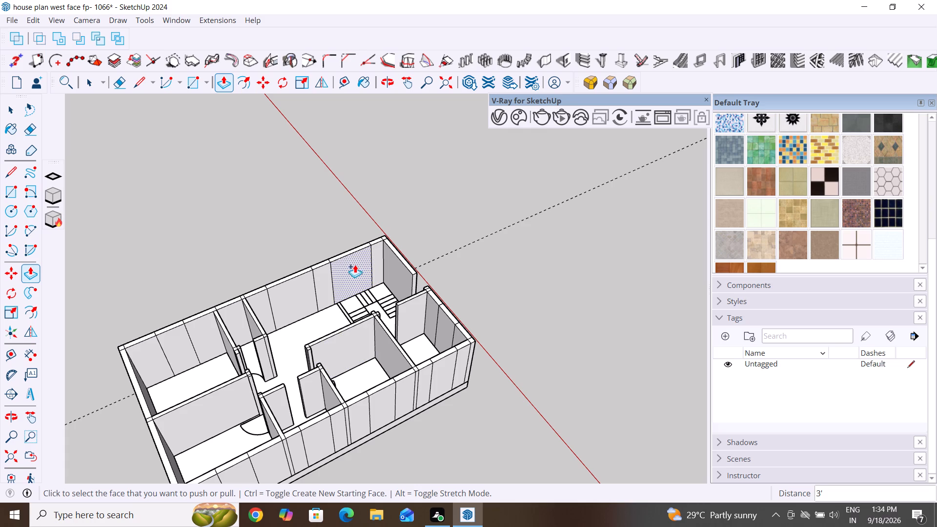
pyautogui.scroll(8, 355, 244)
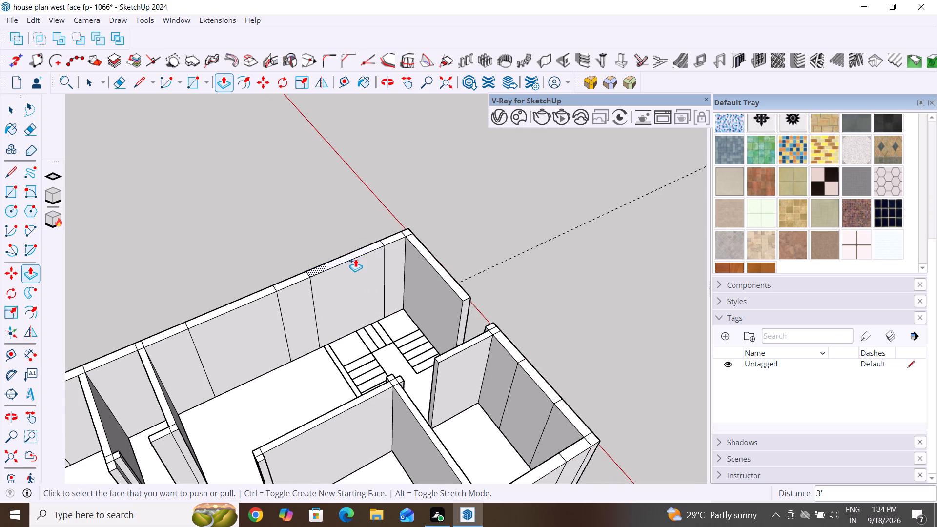
pyautogui.scroll(7, 356, 242)
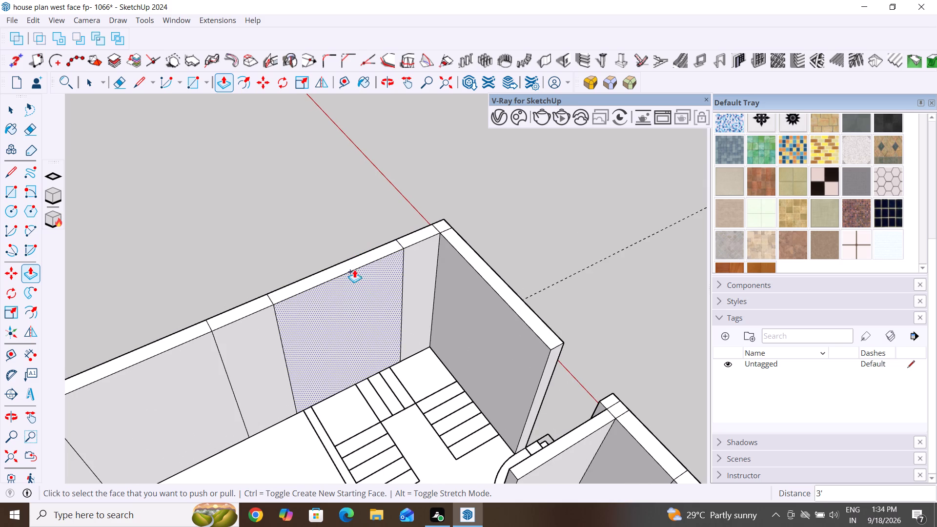
pyautogui.moveTo(376, 365); pyautogui.dragTo(432, 376, button='middle')
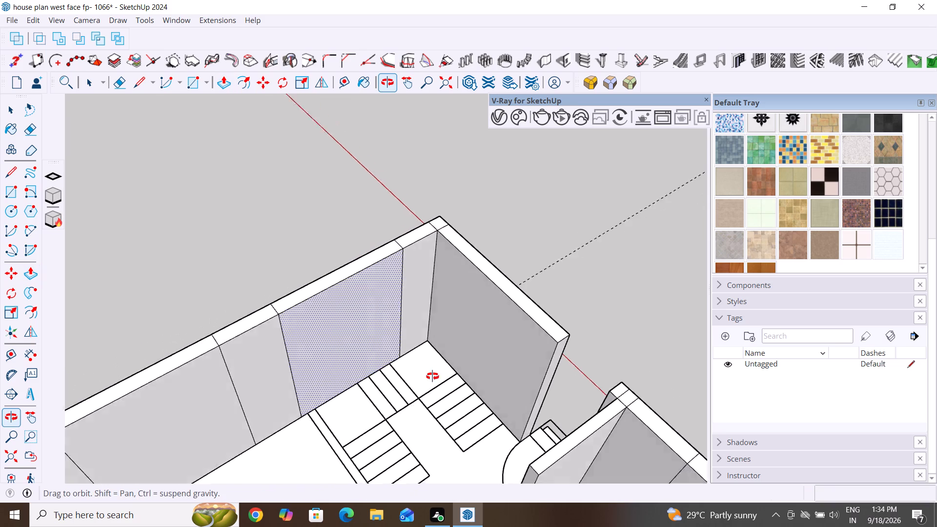
pyautogui.moveTo(432, 376); pyautogui.dragTo(352, 387, button='middle')
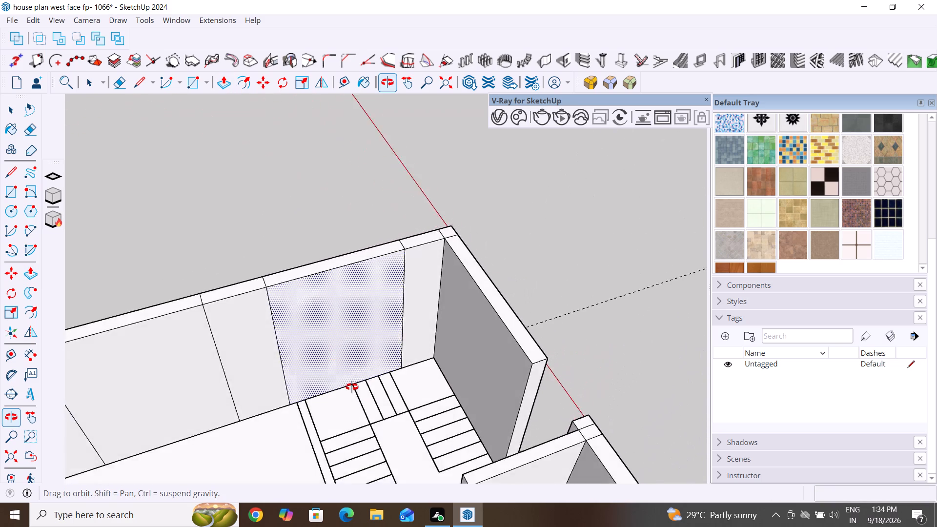
# Examine the staircase corner, the entrance and the interior partitions from above and from several sides for walls still missing from the plan.
pyautogui.moveTo(352, 387); pyautogui.dragTo(500, 372, button='middle')
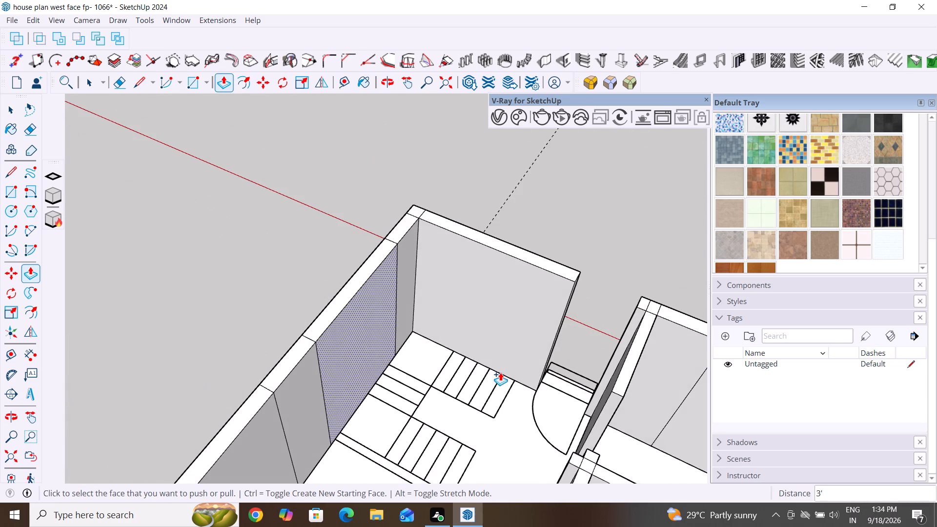
pyautogui.scroll(4, 485, 390)
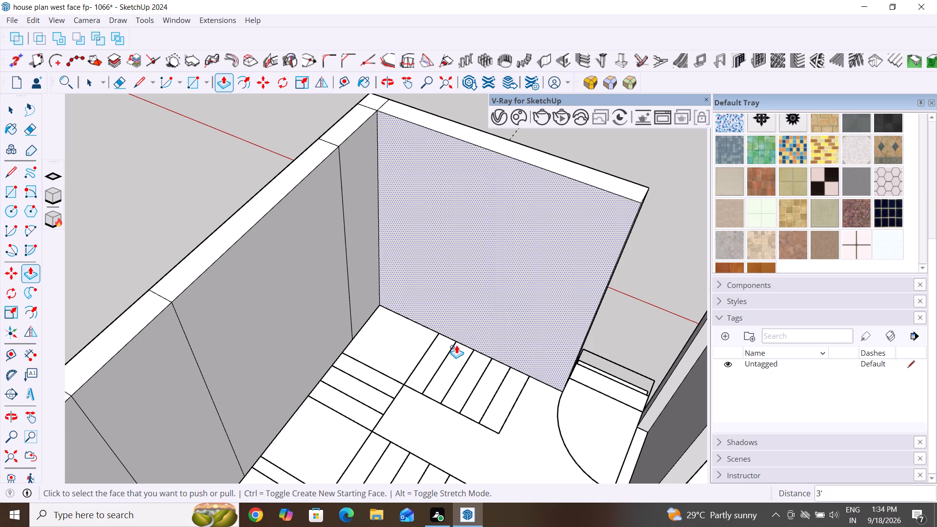
pyautogui.scroll(-4, 503, 403)
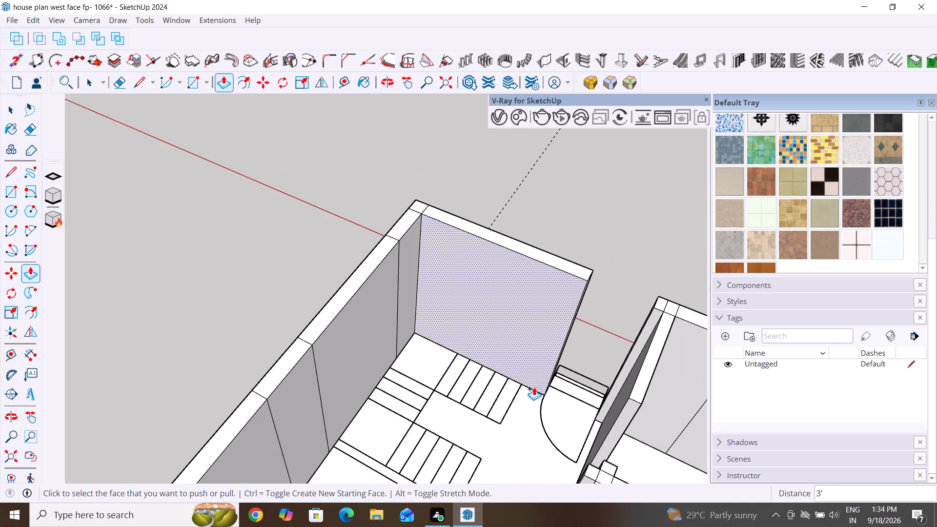
pyautogui.moveTo(535, 387); pyautogui.dragTo(436, 386, button='middle')
pyautogui.scroll(3, 551, 404)
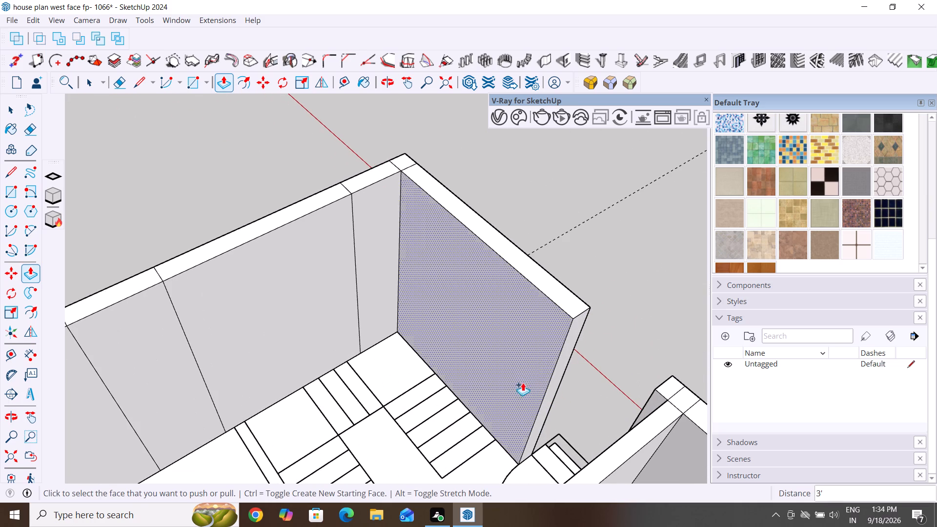
pyautogui.scroll(3, 564, 371)
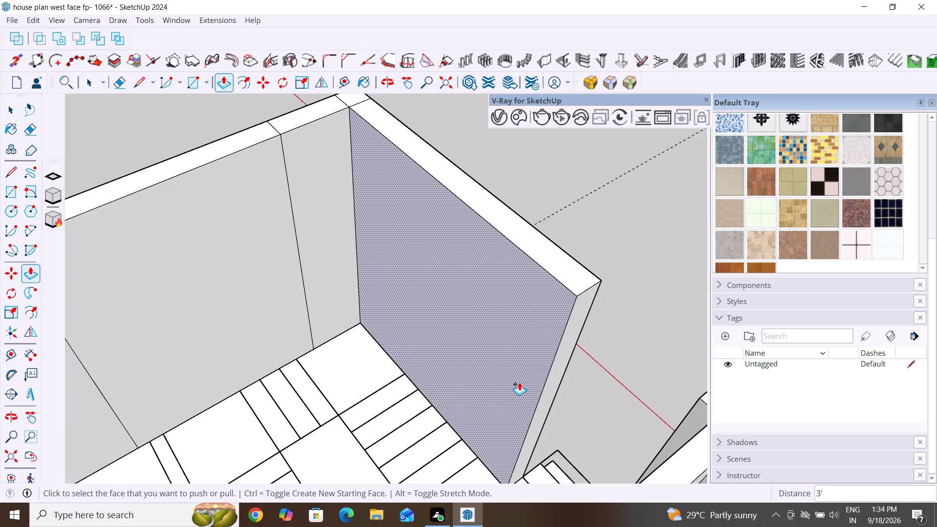
pyautogui.moveTo(456, 394); pyautogui.dragTo(573, 310, button='middle')
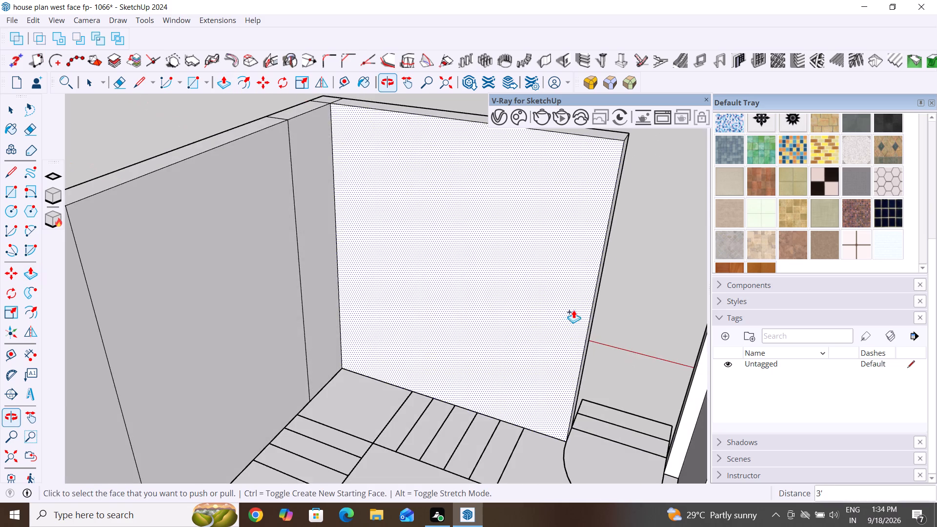
pyautogui.scroll(-10, 382, 409)
pyautogui.moveTo(431, 420); pyautogui.dragTo(233, 388, button='middle')
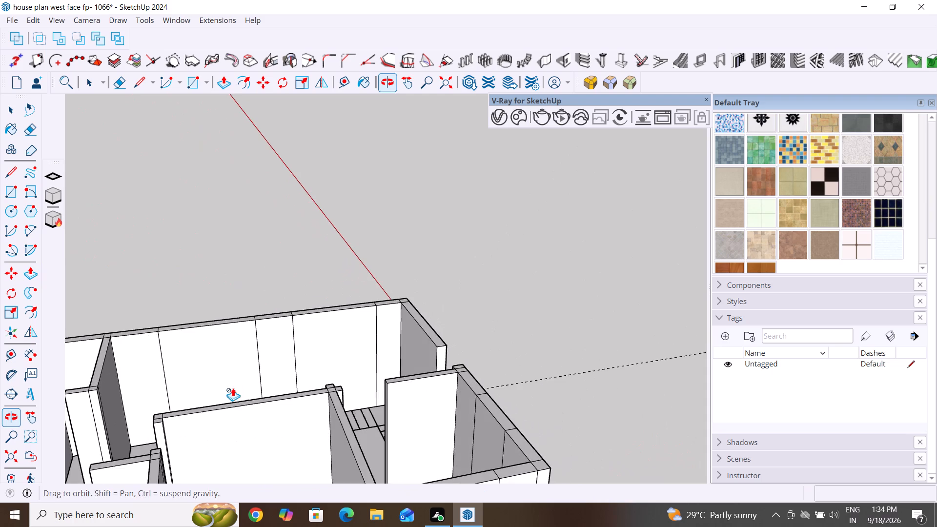
pyautogui.scroll(-5, 430, 355)
pyautogui.moveTo(419, 374); pyautogui.dragTo(409, 499, button='middle')
pyautogui.moveTo(410, 408); pyautogui.dragTo(455, 433, button='middle')
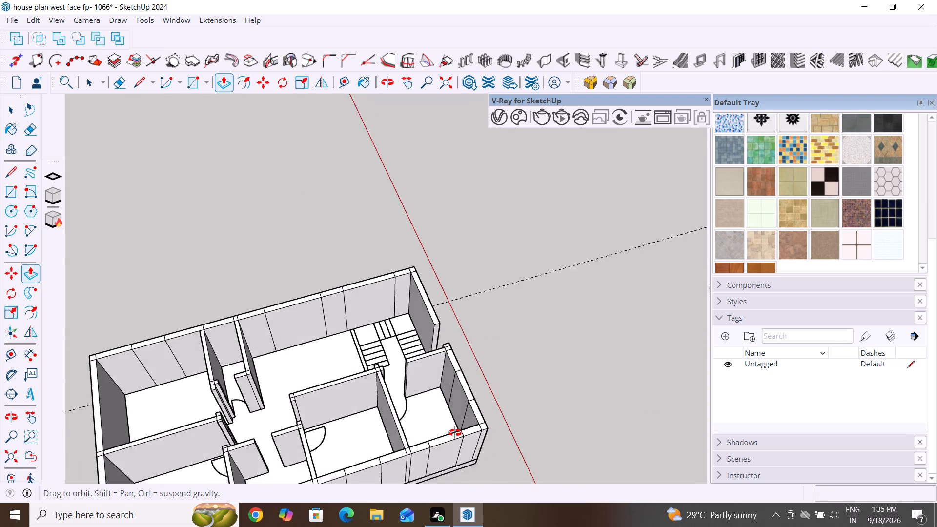
pyautogui.moveTo(455, 433); pyautogui.dragTo(591, 394, button='middle')
pyautogui.scroll(-5, 680, 246)
pyautogui.moveTo(576, 371); pyautogui.dragTo(282, 473, button='middle')
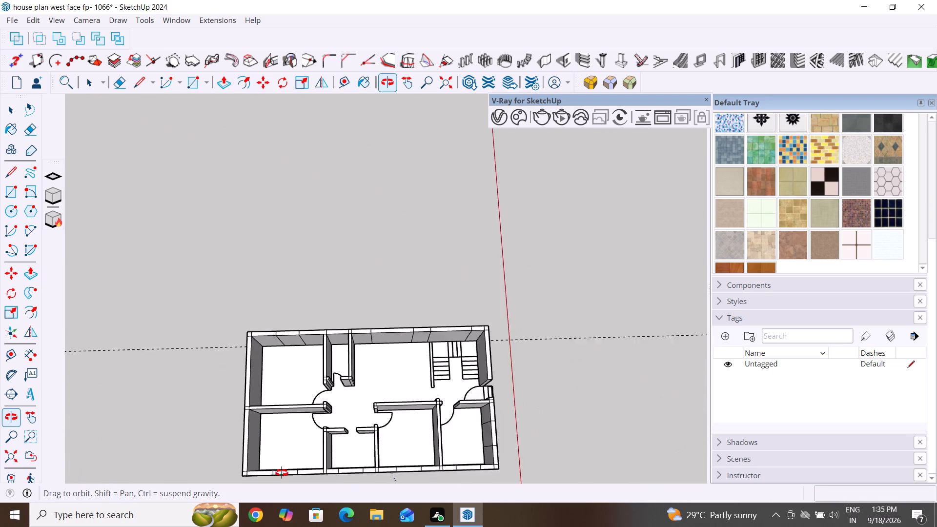
pyautogui.moveTo(282, 473); pyautogui.dragTo(283, 470, button='middle')
pyautogui.moveTo(486, 407); pyautogui.dragTo(258, 377, button='middle')
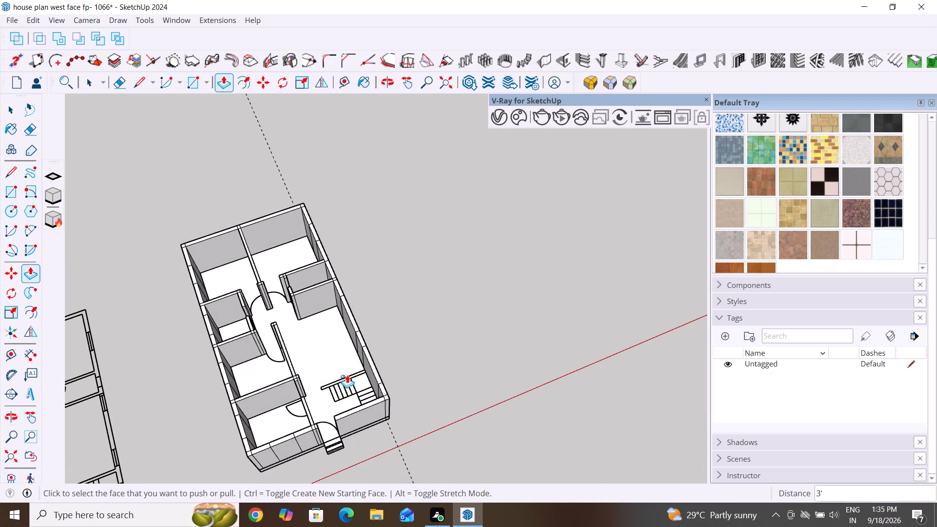
pyautogui.scroll(4, 353, 382)
pyautogui.moveTo(384, 423); pyautogui.dragTo(530, 346, button='middle')
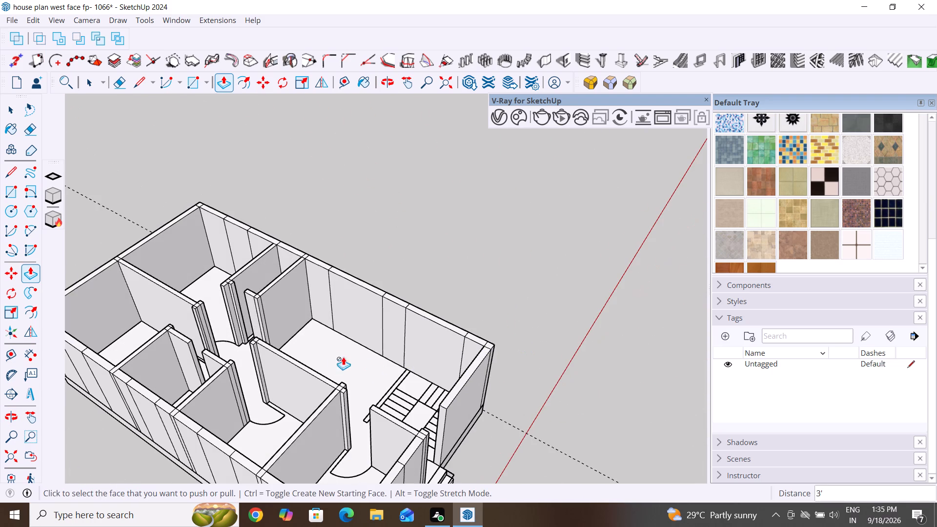
pyautogui.scroll(3, 402, 368)
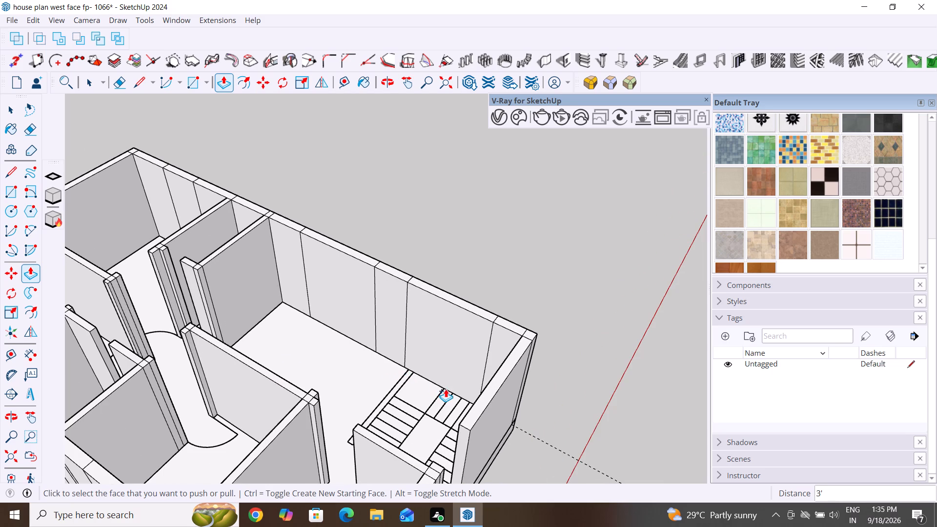
pyautogui.scroll(-1, 497, 329)
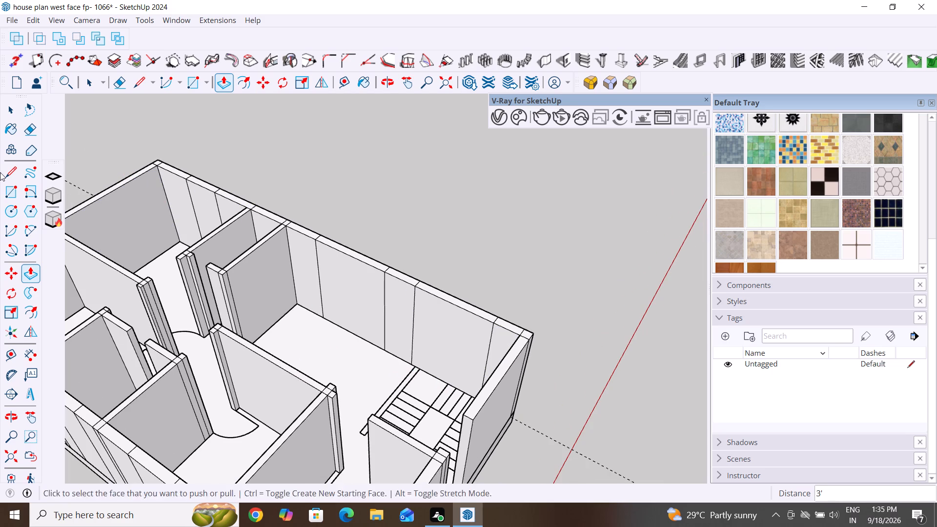
pyautogui.click(7, 112)
pyautogui.scroll(-4, 388, 365)
pyautogui.moveTo(460, 389); pyautogui.dragTo(458, 301, button='middle')
pyautogui.moveTo(449, 414); pyautogui.dragTo(396, 391, button='middle')
pyautogui.click(439, 388)
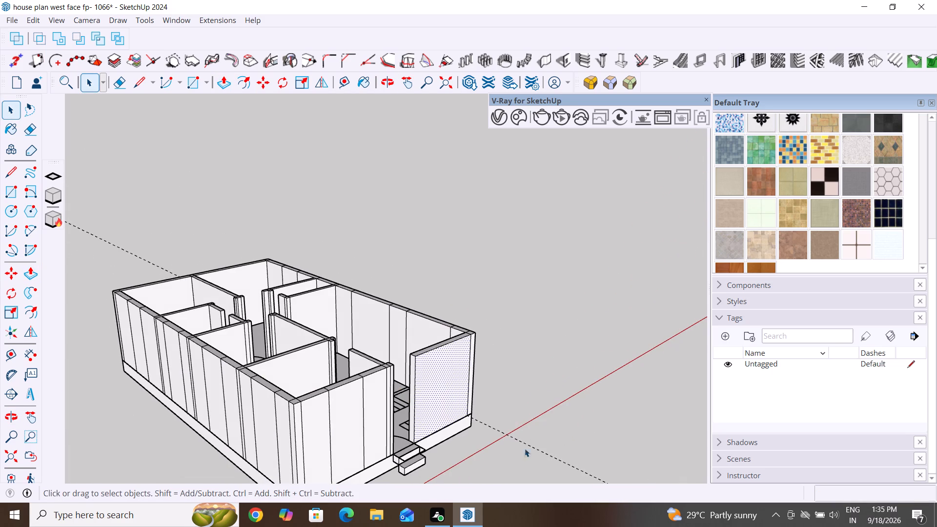
pyautogui.moveTo(517, 450); pyautogui.dragTo(352, 423, button='middle')
pyautogui.moveTo(362, 447); pyautogui.dragTo(401, 526, button='middle')
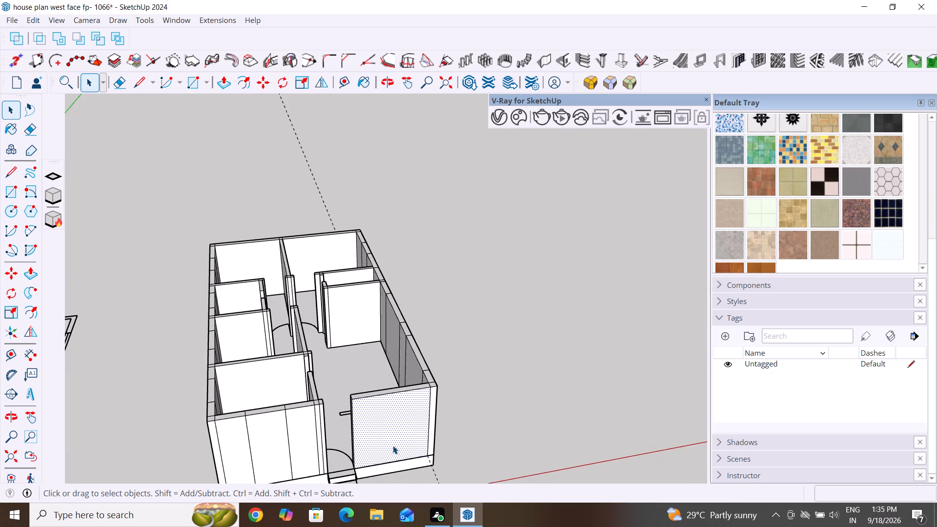
pyautogui.moveTo(394, 422); pyautogui.dragTo(523, 526, button='middle')
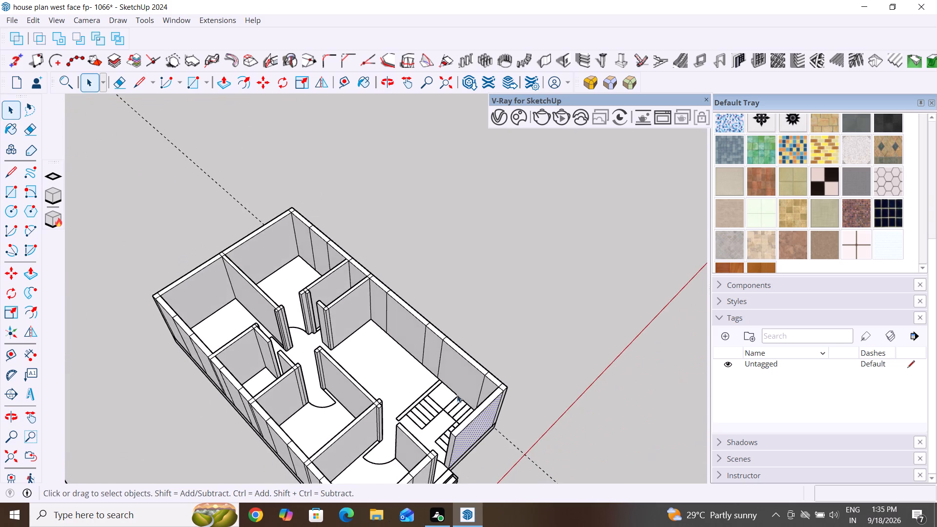
# Move the vertical edge on the outer wall's inner face 5" to the near corner of the wall outline beside the staircase.
pyautogui.scroll(16, 450, 388)
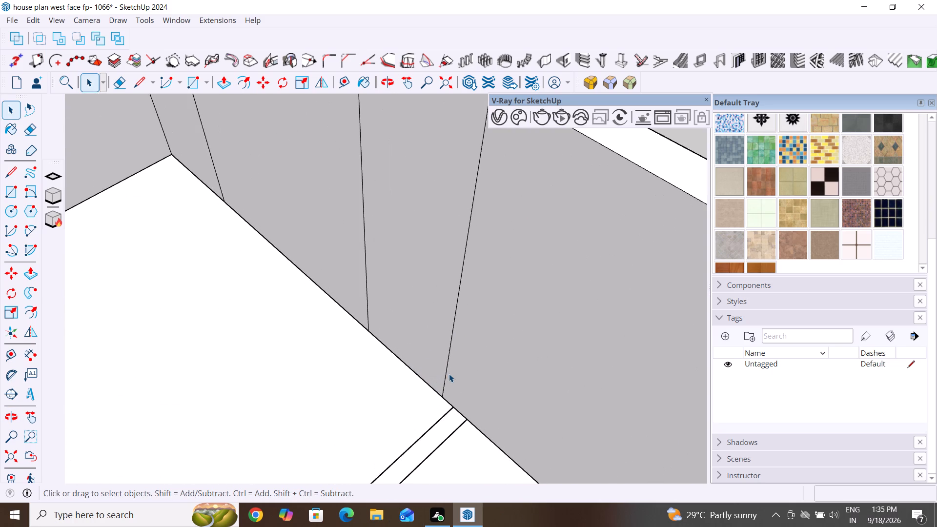
pyautogui.click(448, 363)
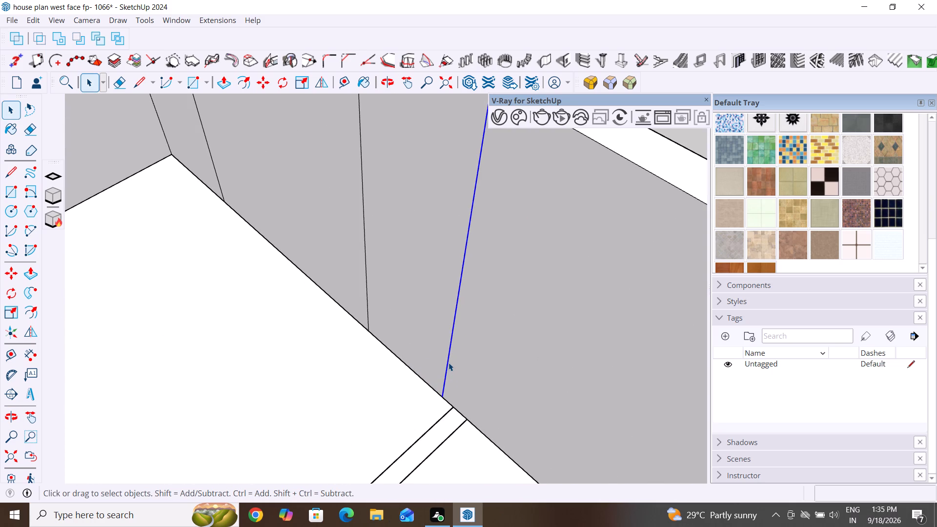
pyautogui.press('m')
pyautogui.press('Return')
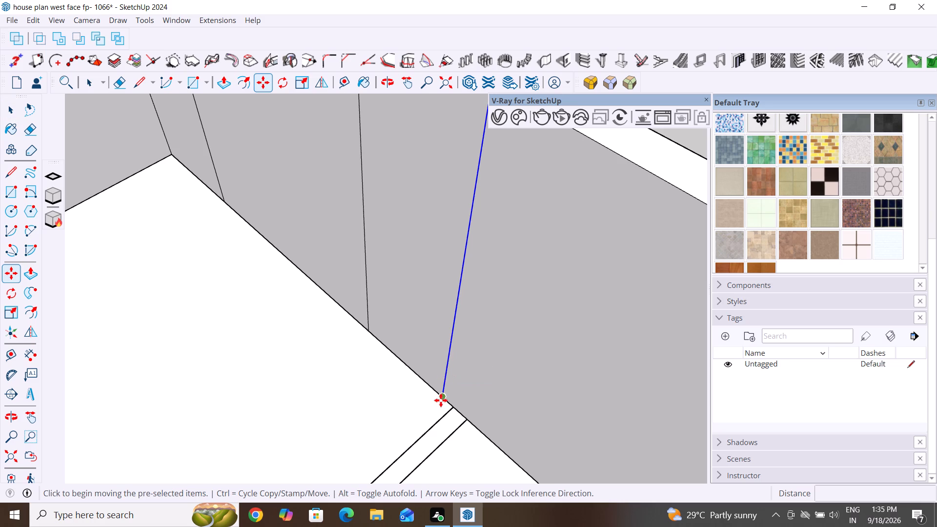
pyautogui.click(441, 400)
pyautogui.click(456, 409)
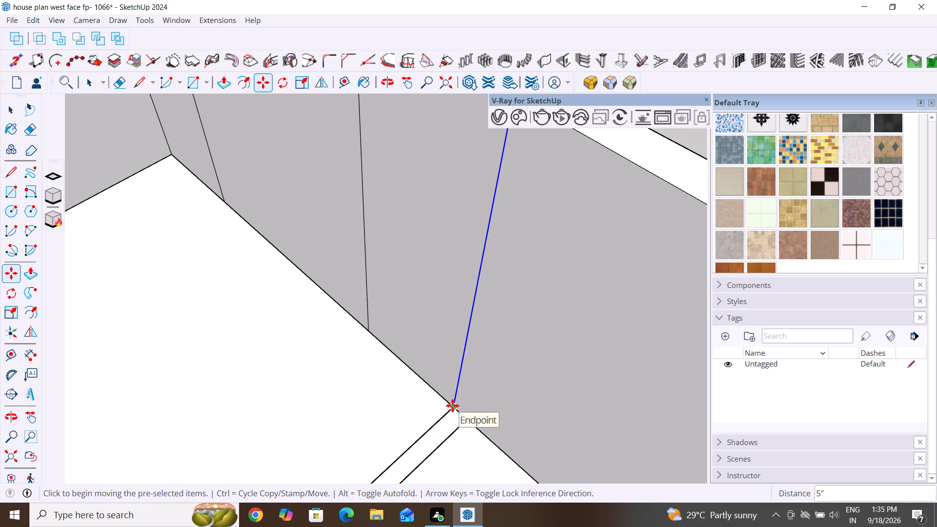
# Copy that vertical edge 6" to the other corner of the wall outline, marking the staircase wall's thickness.
pyautogui.click(452, 406)
pyautogui.click(468, 419)
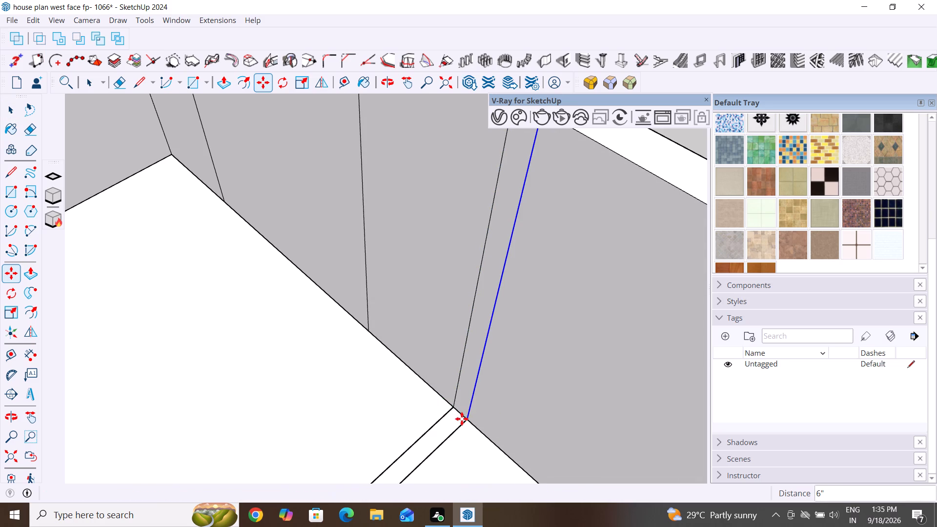
pyautogui.click(12, 112)
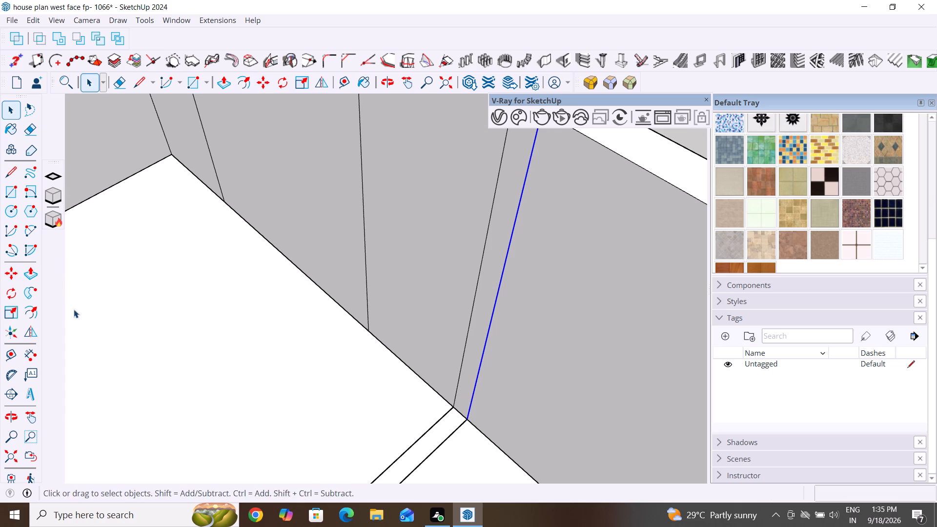
# Pull the 6" strip 8' 8 3/4" along the plan's wall outline beside the staircase, up to its end.
pyautogui.click(26, 273)
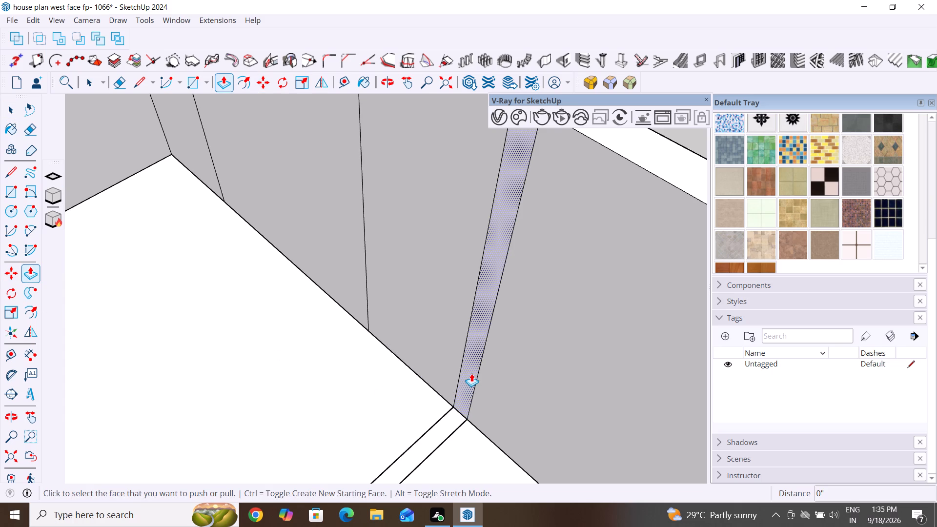
pyautogui.click(471, 373)
pyautogui.scroll(-5, 471, 373)
pyautogui.moveTo(471, 373); pyautogui.dragTo(433, 419, button='middle')
pyautogui.scroll(-6, 431, 421)
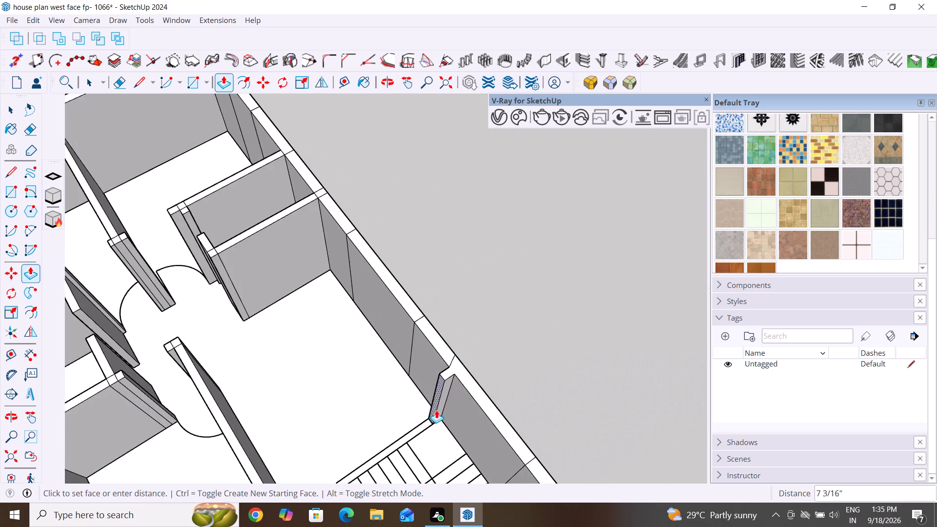
pyautogui.scroll(-4, 436, 410)
pyautogui.moveTo(374, 458); pyautogui.dragTo(397, 426, button='middle')
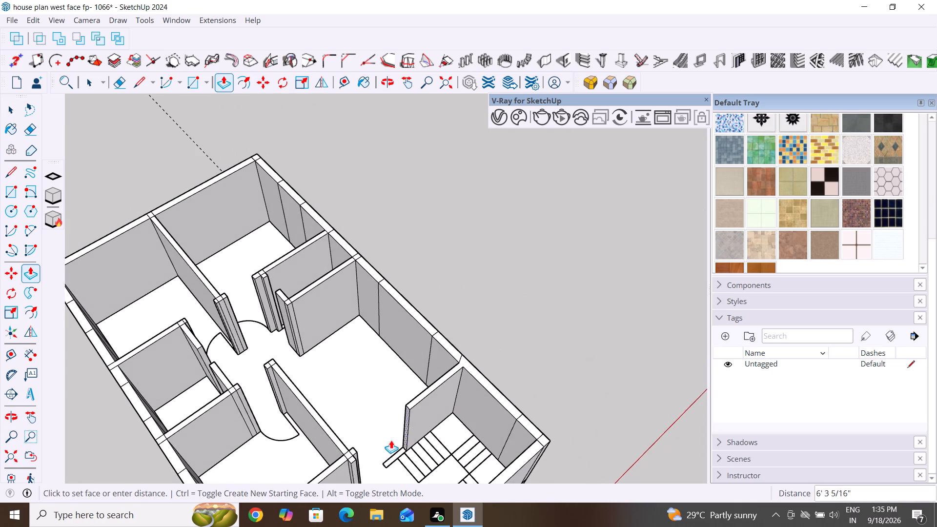
pyautogui.scroll(4, 390, 442)
pyautogui.scroll(-5, 433, 395)
pyautogui.scroll(3, 410, 433)
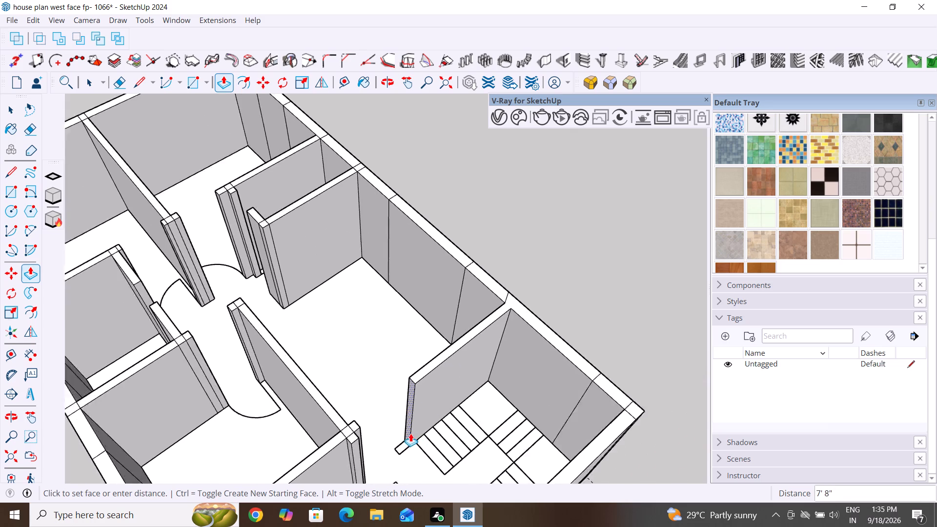
pyautogui.scroll(5, 410, 433)
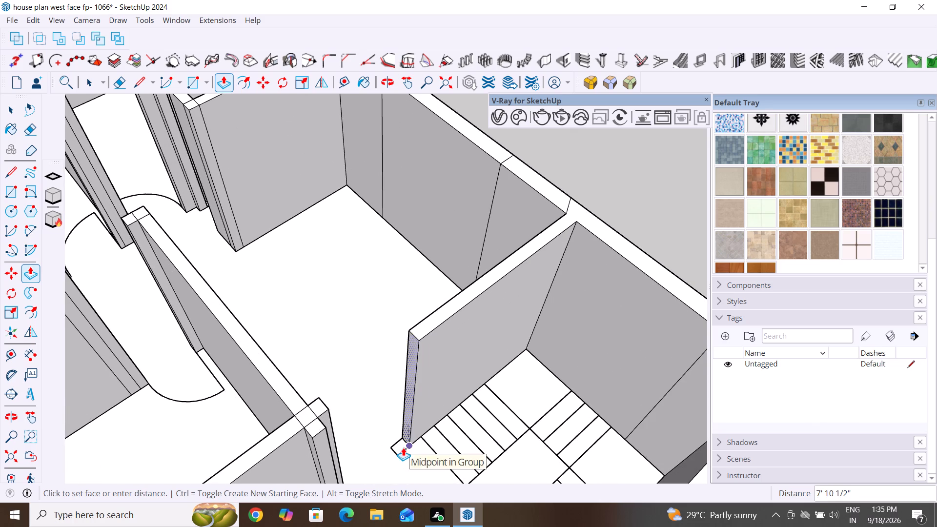
pyautogui.click(402, 449)
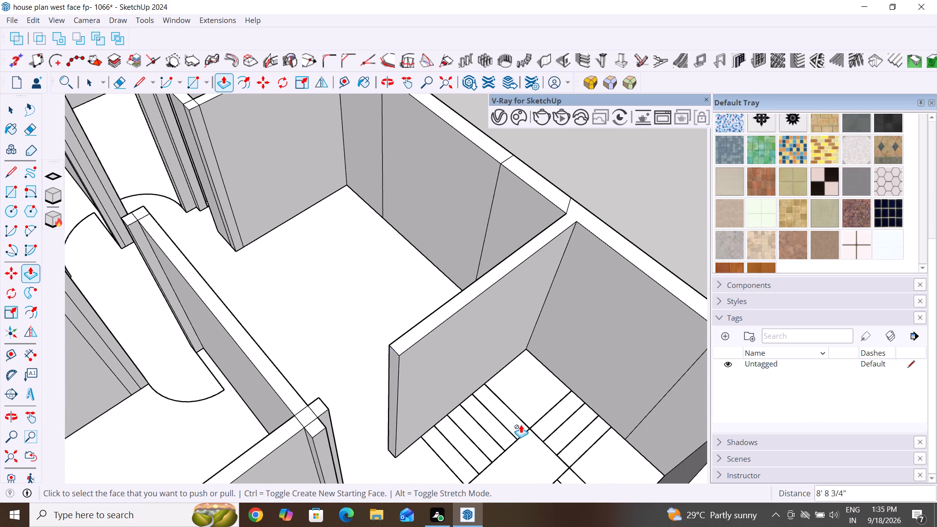
# Delete the leftover vertical line near the corner on the outer face of the entrance-side wall beside the steps.
pyautogui.scroll(-9, 521, 425)
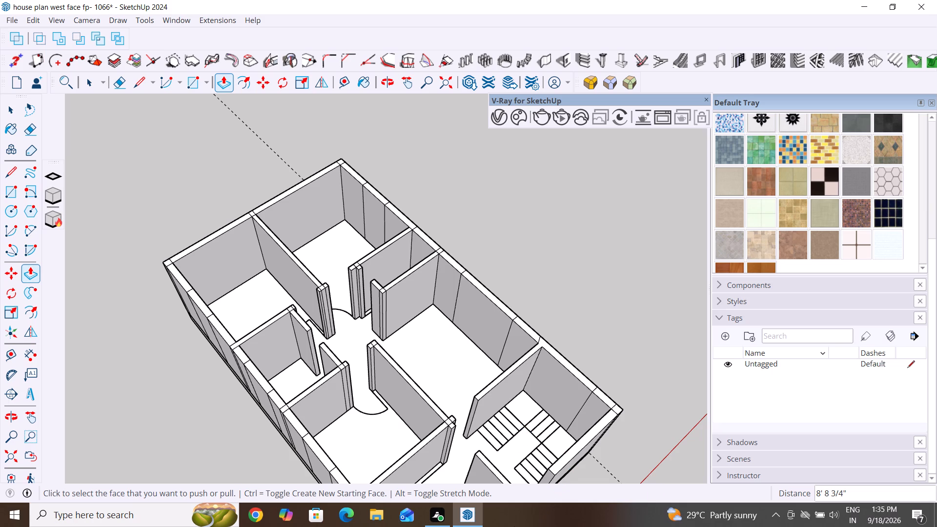
pyautogui.click(7, 109)
pyautogui.scroll(-4, 381, 270)
pyautogui.moveTo(616, 355); pyautogui.dragTo(364, 243, button='middle')
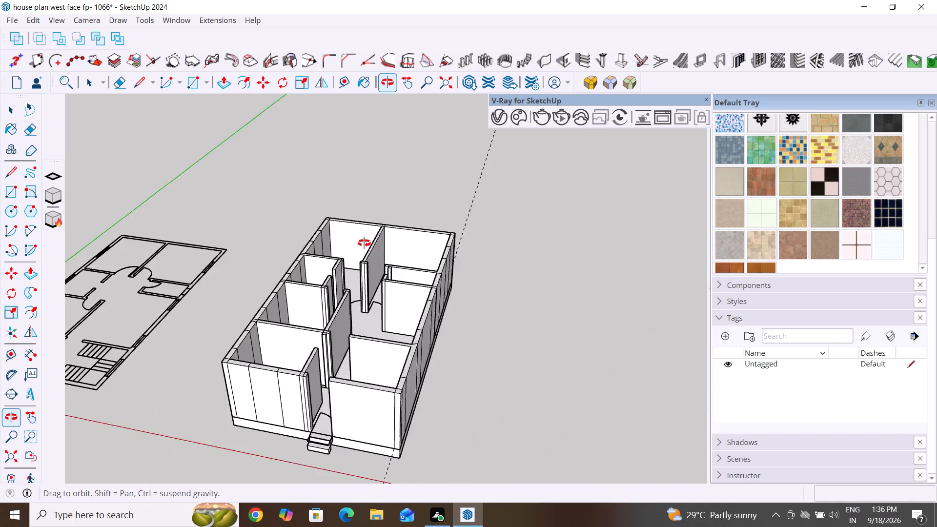
pyautogui.moveTo(364, 243); pyautogui.dragTo(373, 228, button='middle')
pyautogui.scroll(8, 372, 416)
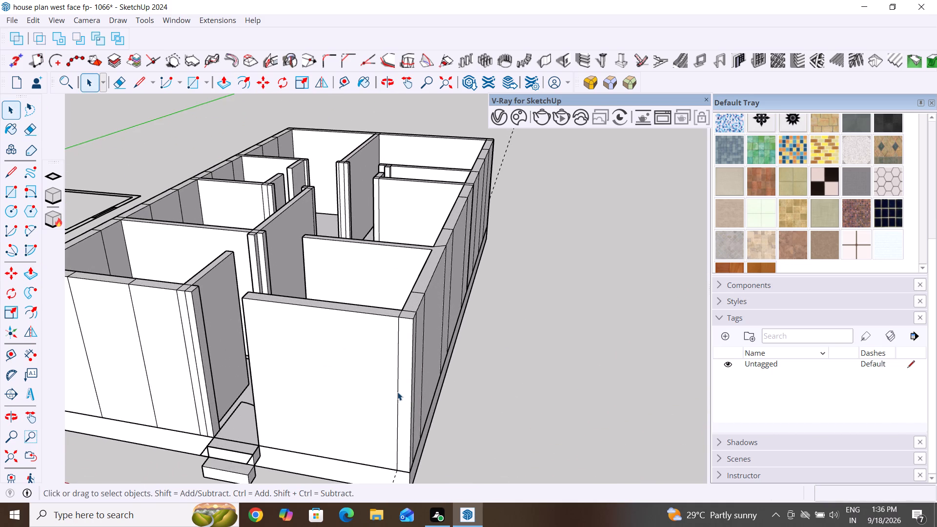
pyautogui.click(397, 392)
pyautogui.press('Delete')
# Delete the two leftover vertical lines nearest the staircase corner on the outer face of the long side wall.
pyautogui.moveTo(487, 391); pyautogui.dragTo(261, 338, button='middle')
pyautogui.scroll(-2, 323, 310)
pyautogui.scroll(4, 191, 354)
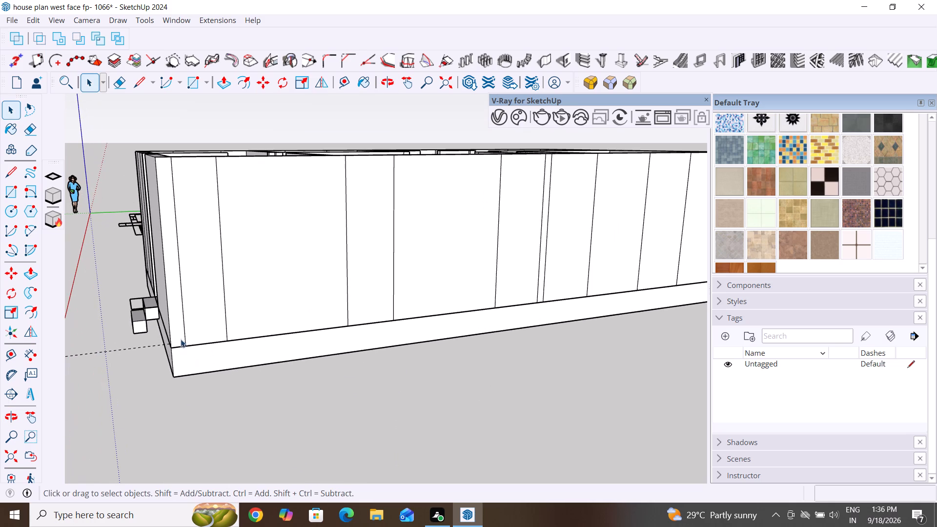
pyautogui.click(184, 324)
pyautogui.press('Delete')
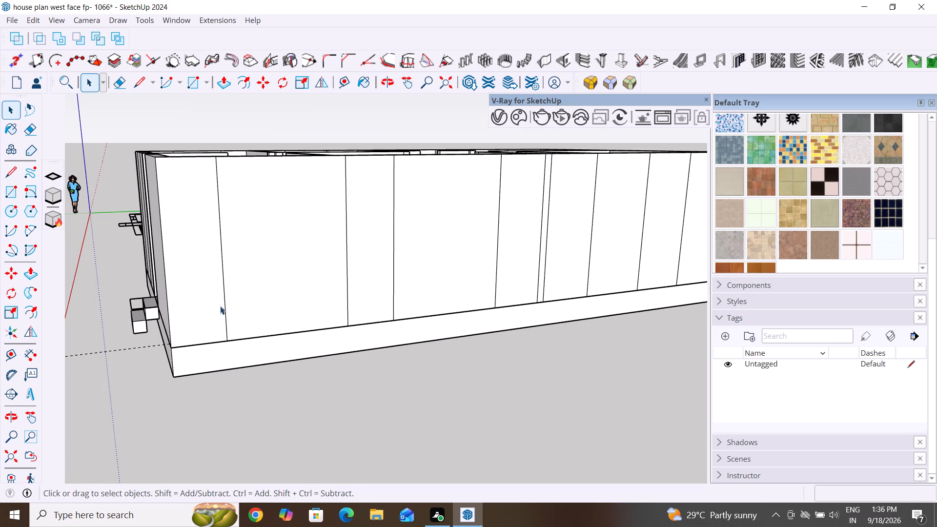
pyautogui.click(224, 303)
pyautogui.press('Delete')
pyautogui.scroll(-4, 264, 359)
pyautogui.moveTo(306, 347); pyautogui.dragTo(292, 389, button='middle')
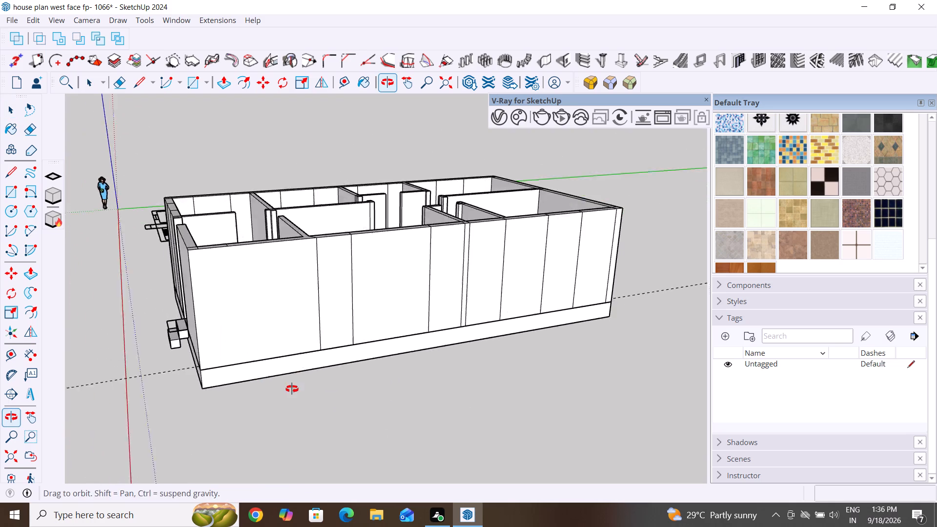
# Delete the next two leftover vertical lines nearest the staircase end on the outer face of the long side wall.
pyautogui.moveTo(292, 389); pyautogui.dragTo(291, 390, button='middle')
pyautogui.scroll(4, 344, 342)
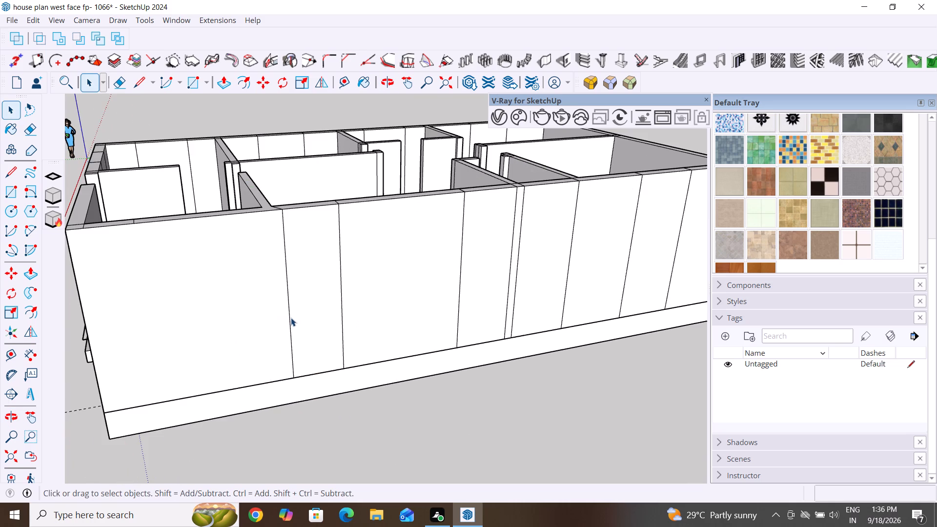
pyautogui.click(290, 317)
pyautogui.press('Delete')
pyautogui.click(342, 319)
pyautogui.press('Delete')
# Delete the six leftover vertical lines along the rest of the long side wall's outer face, up to the one beside the rear corner.
pyautogui.moveTo(407, 346); pyautogui.dragTo(351, 375, button='middle')
pyautogui.scroll(-6, 408, 317)
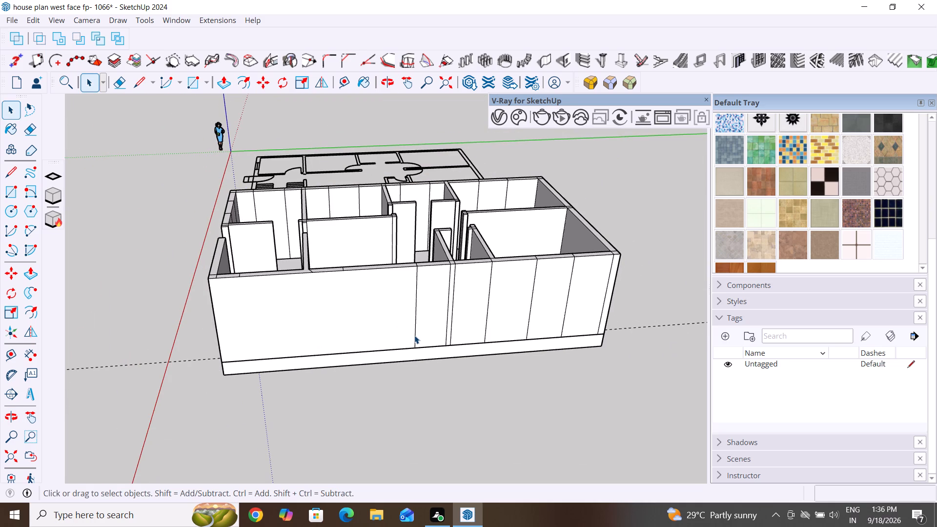
pyautogui.click(415, 333)
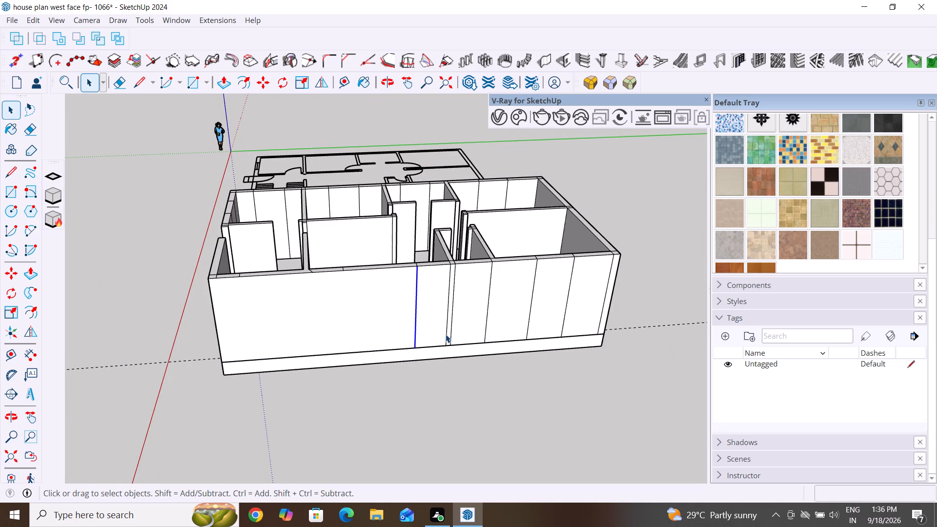
pyautogui.press('Delete')
pyautogui.click(447, 329)
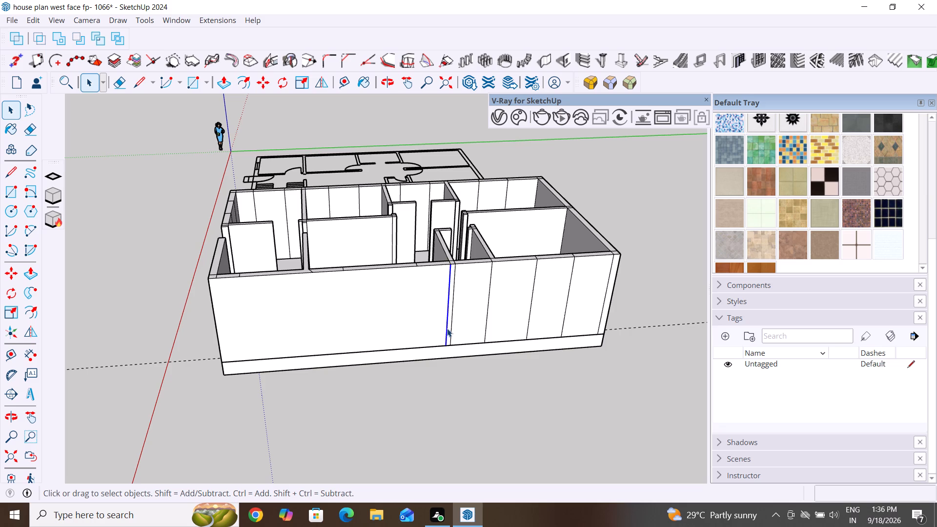
pyautogui.press('Delete')
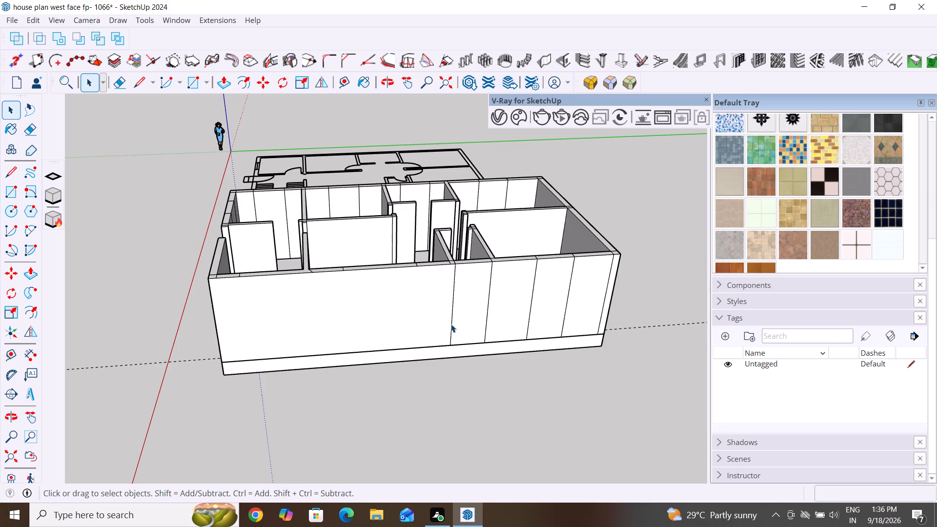
pyautogui.click(451, 324)
pyautogui.press('Delete')
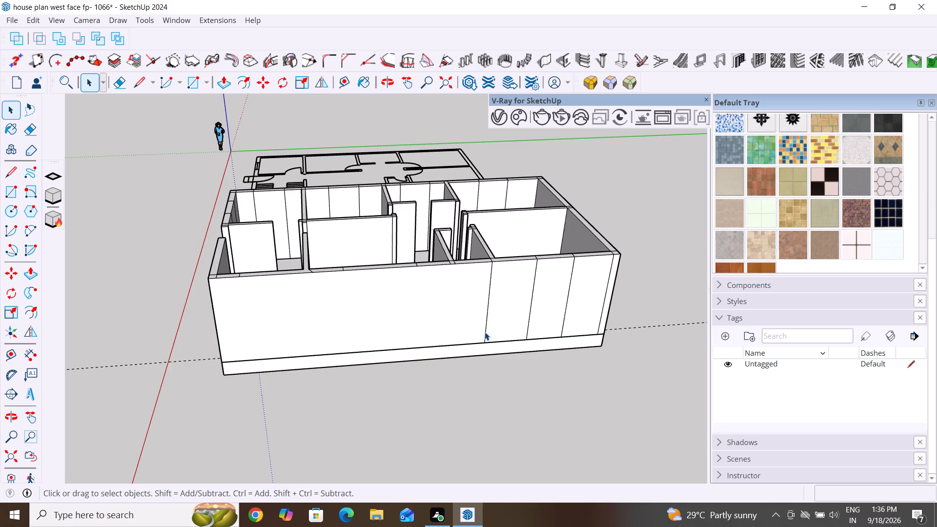
pyautogui.click(485, 332)
pyautogui.press('Delete')
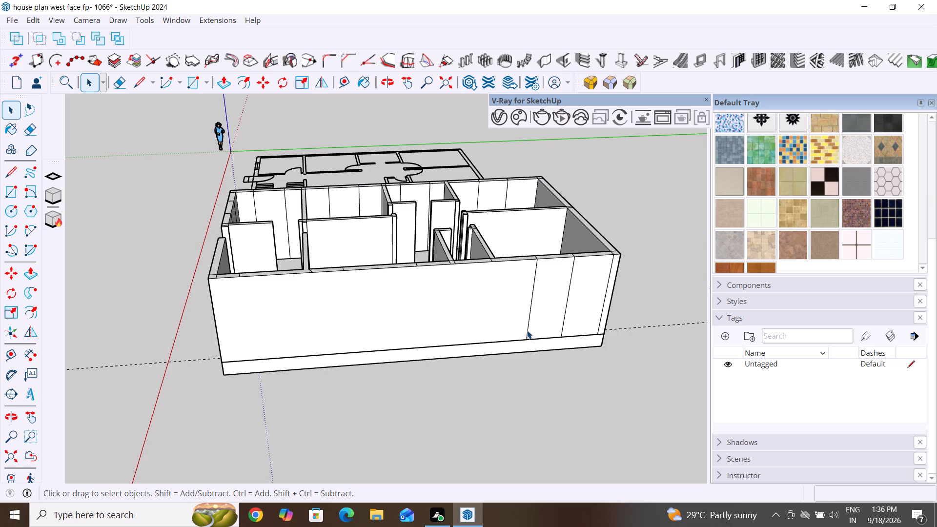
pyautogui.click(527, 330)
pyautogui.press('Delete')
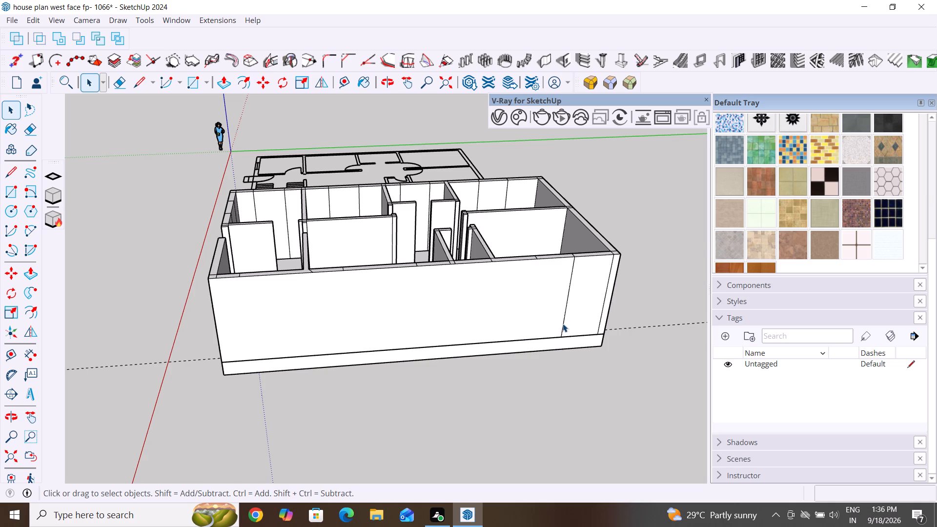
pyautogui.click(563, 324)
pyautogui.press('Delete')
# Delete the two leftover cross lines on the long side wall's top face beside the rear corner room.
pyautogui.scroll(-10, 350, 344)
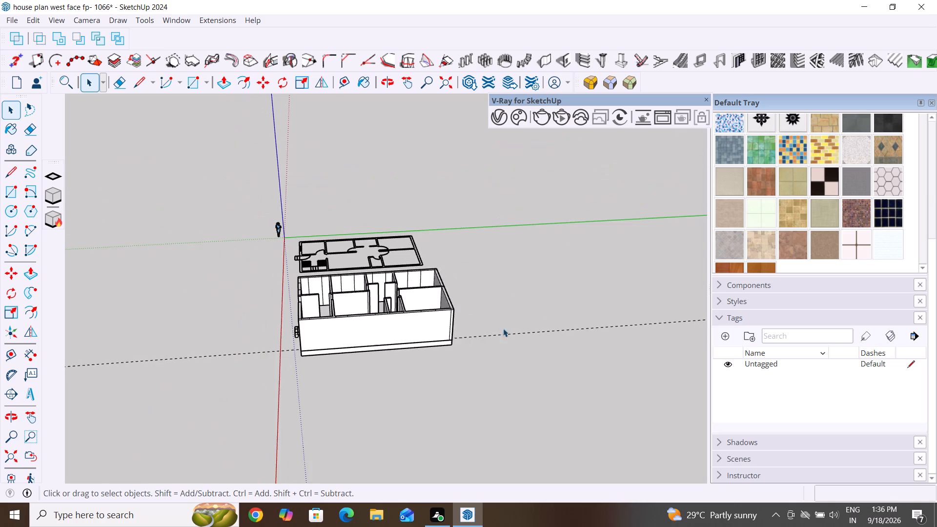
pyautogui.moveTo(521, 324); pyautogui.dragTo(319, 414, button='middle')
pyautogui.scroll(10, 362, 382)
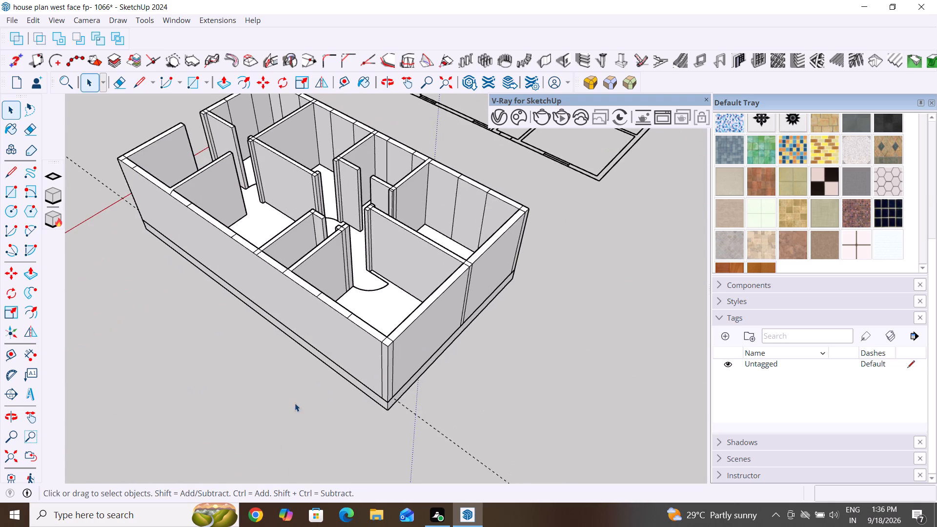
pyautogui.moveTo(295, 403); pyautogui.dragTo(420, 388, button='middle')
pyautogui.moveTo(409, 340); pyautogui.dragTo(451, 426, button='middle')
pyautogui.scroll(8, 448, 345)
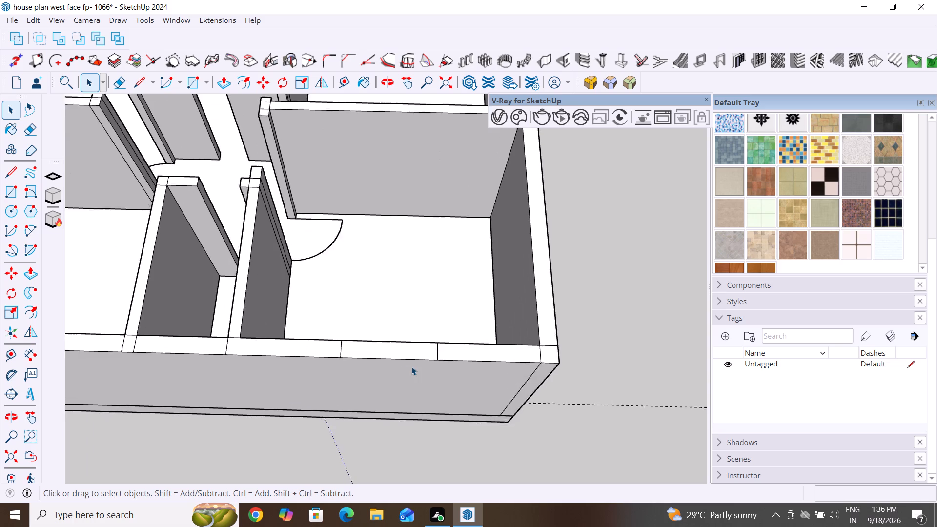
pyautogui.scroll(1, 411, 366)
pyautogui.click(443, 345)
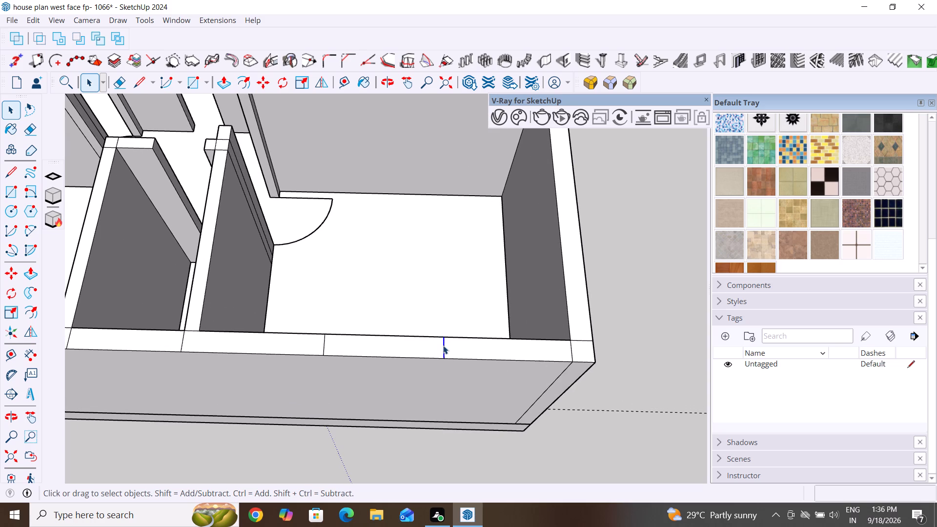
pyautogui.press('Delete')
pyautogui.click(324, 343)
pyautogui.press('Delete')
# Delete the three leftover cross lines on the long side wall's top face where the small room's two partitions meet it.
pyautogui.scroll(-4, 579, 409)
pyautogui.scroll(4, 284, 364)
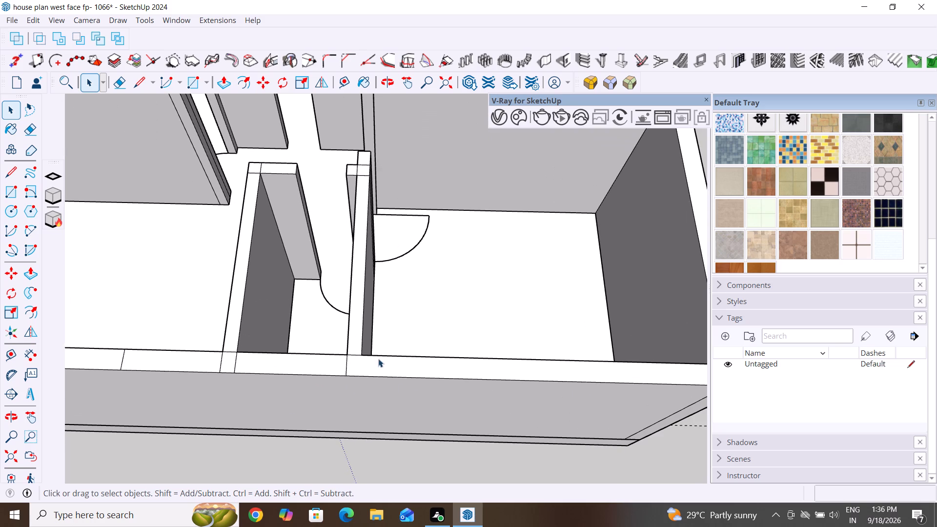
pyautogui.click(346, 365)
pyautogui.press('Delete')
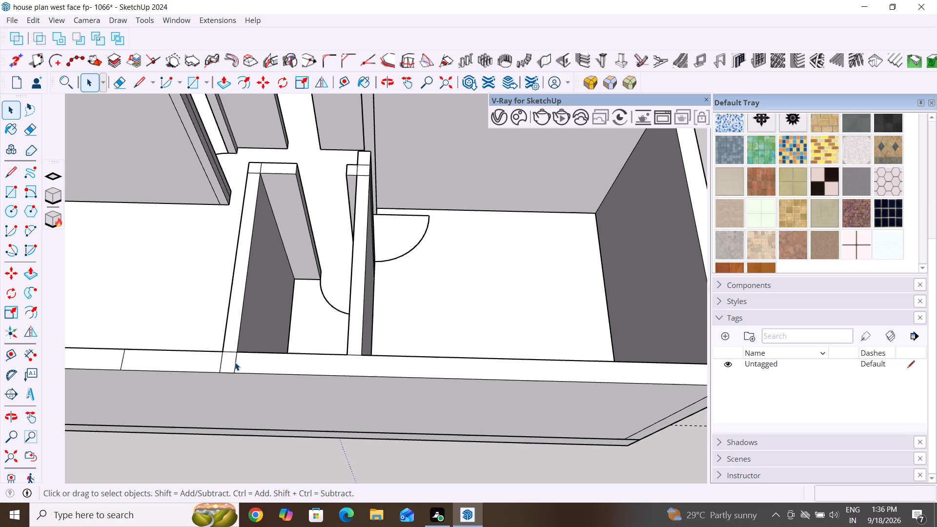
pyautogui.click(236, 362)
pyautogui.press('Delete')
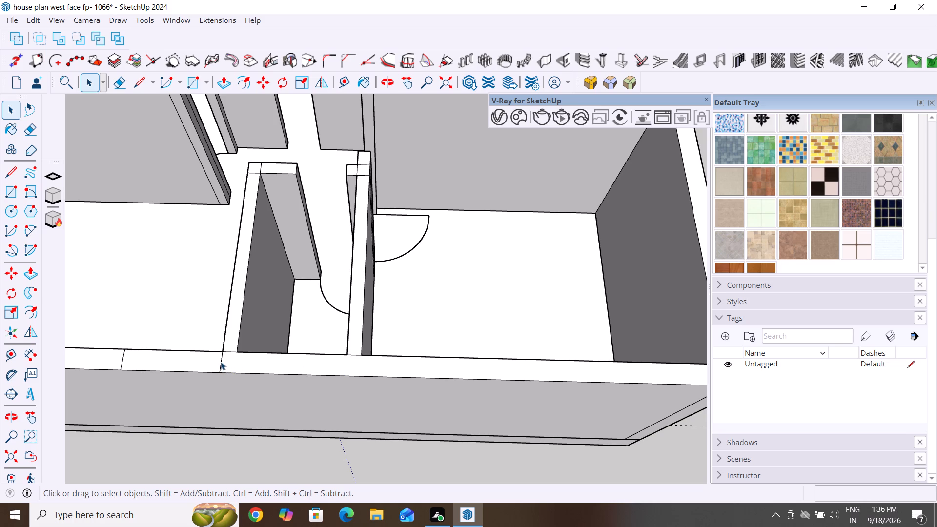
pyautogui.click(221, 362)
pyautogui.press('Delete')
# Delete the three leftover cross lines on the long side wall's top face between the small room and the staircase partition.
pyautogui.scroll(-4, 543, 375)
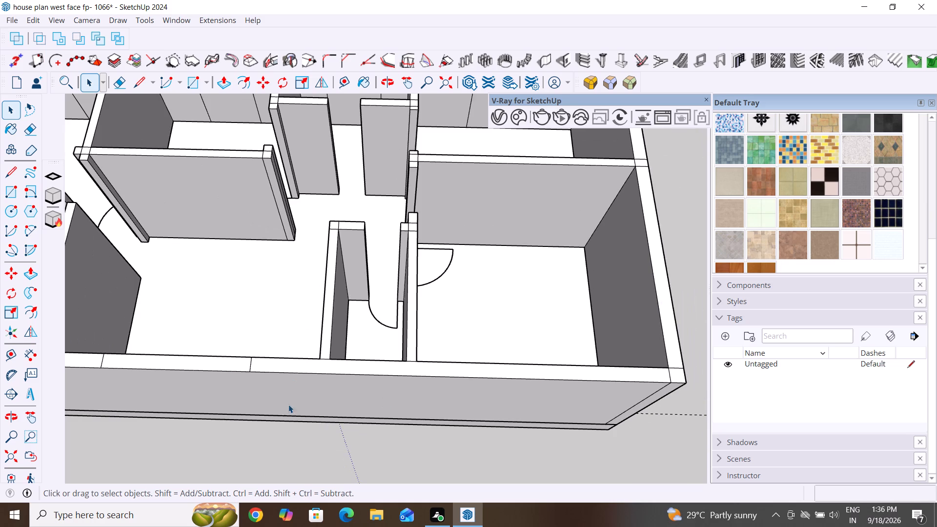
pyautogui.click(251, 364)
pyautogui.press('Delete')
pyautogui.scroll(-4, 603, 409)
pyautogui.scroll(4, 284, 378)
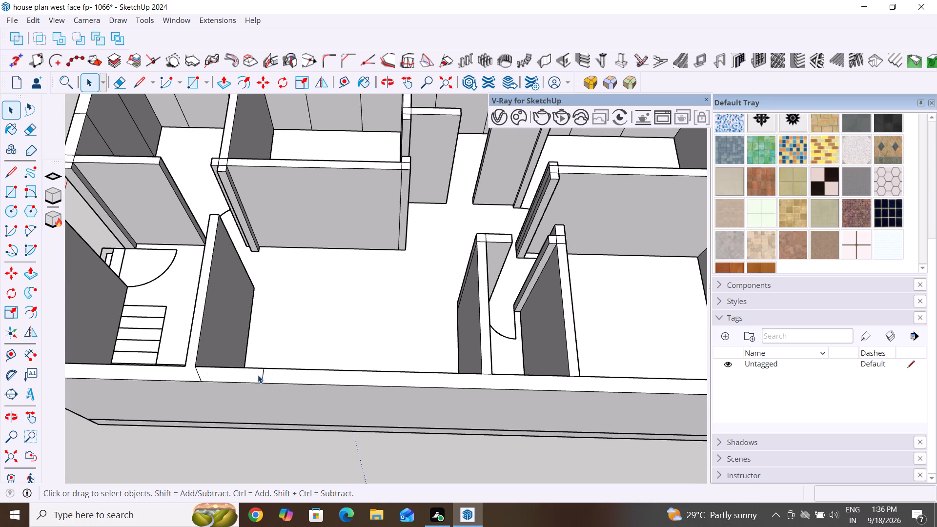
pyautogui.click(261, 374)
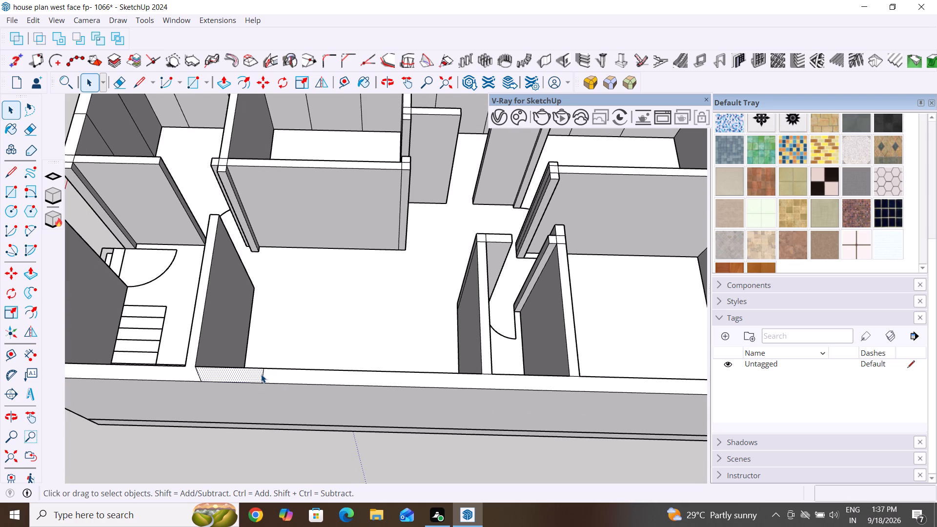
pyautogui.click(263, 375)
pyautogui.press('Delete')
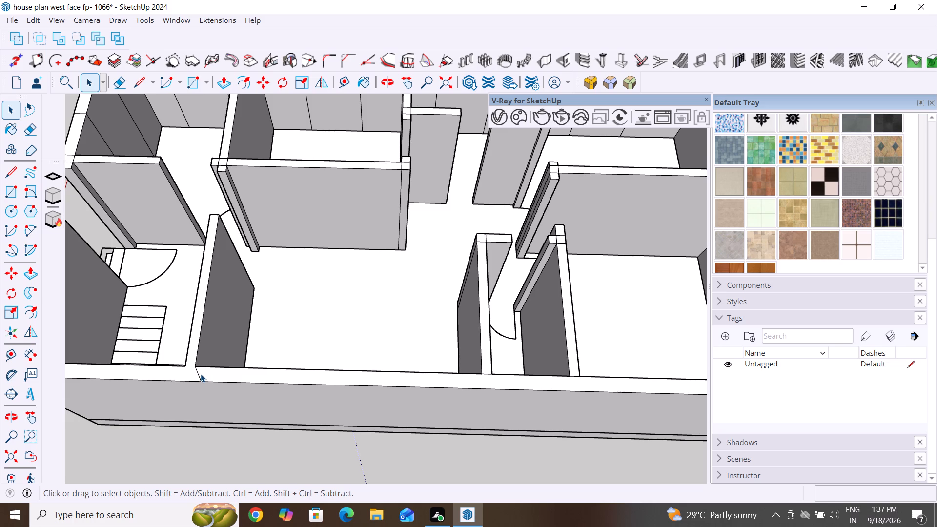
pyautogui.click(199, 373)
pyautogui.press('Delete')
# Delete the two corner joint lines and the nearby cross line on the wall tops around the staircase corner.
pyautogui.scroll(-5, 494, 442)
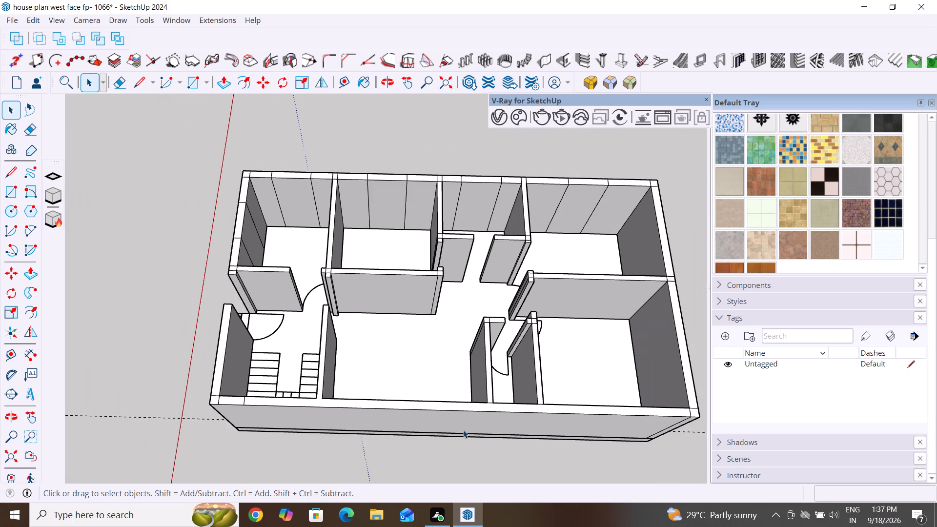
pyautogui.scroll(14, 212, 424)
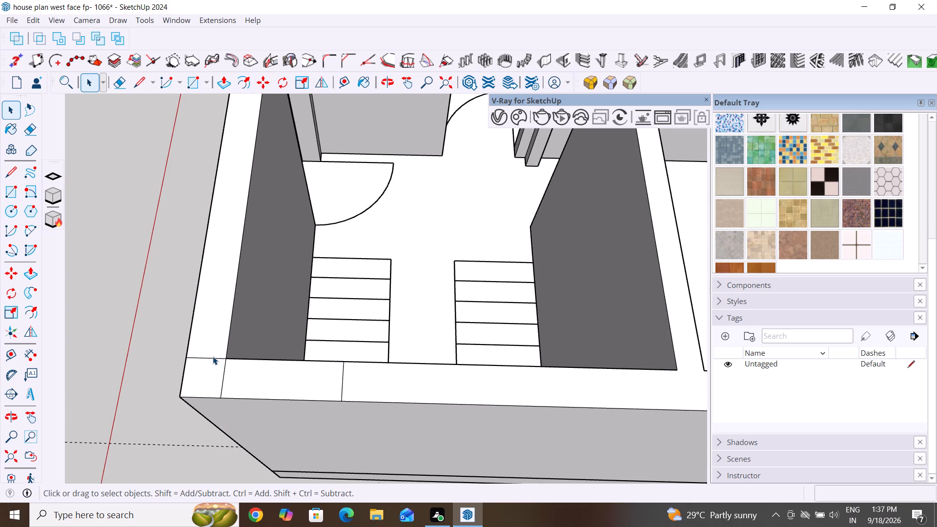
pyautogui.click(216, 357)
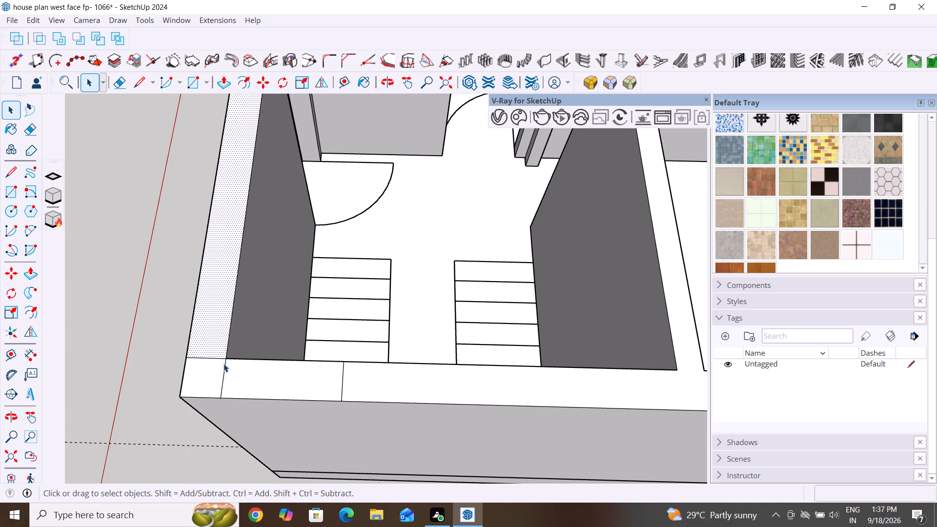
pyautogui.click(224, 367)
pyautogui.press('Delete')
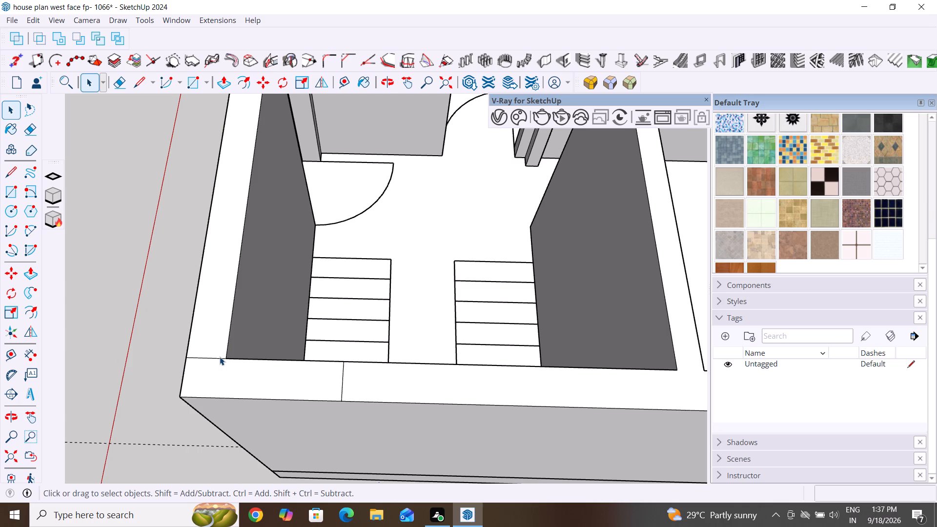
pyautogui.click(220, 357)
pyautogui.click(160, 370)
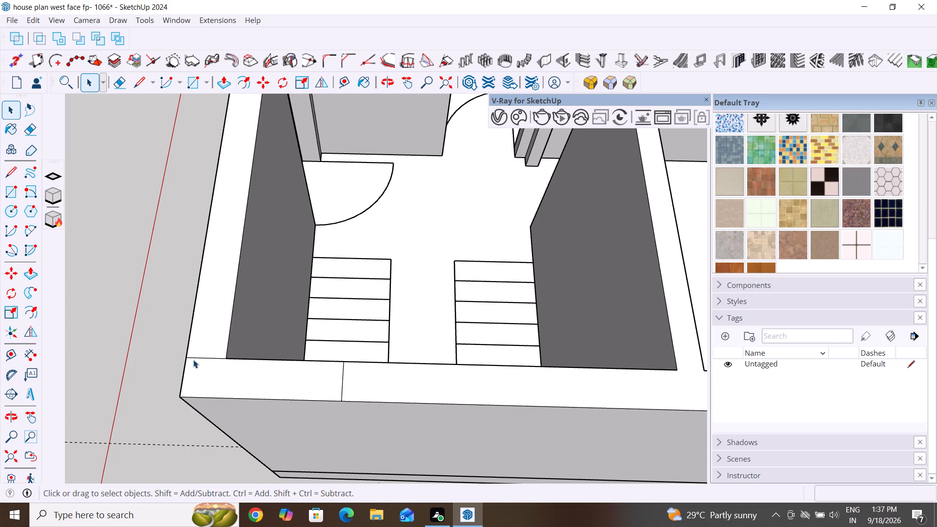
pyautogui.click(202, 357)
pyautogui.press('Delete')
pyautogui.click(342, 386)
pyautogui.press('Delete')
# Delete the two leftover vertical lines on the outer faces at the rear corner where the long side wall meets the rear end wall.
pyautogui.scroll(-12, 384, 347)
pyautogui.moveTo(506, 415); pyautogui.dragTo(294, 309, button='middle')
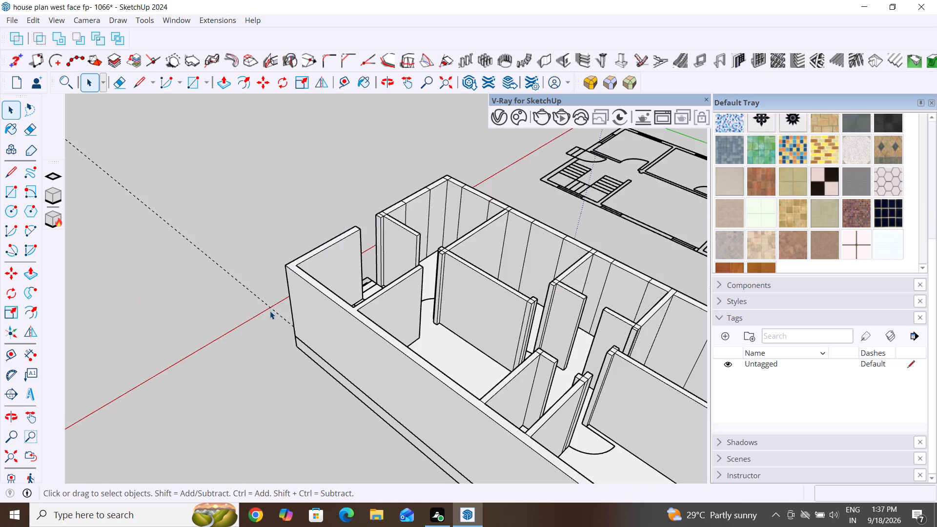
pyautogui.scroll(-10, 270, 312)
pyautogui.moveTo(409, 424); pyautogui.dragTo(431, 375, button='middle')
pyautogui.scroll(1, 407, 403)
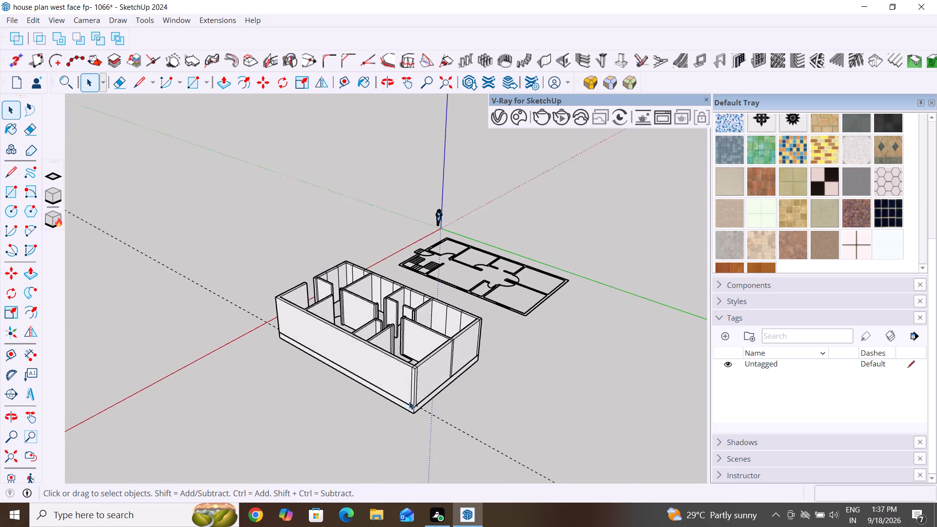
pyautogui.scroll(12, 409, 401)
pyautogui.click(395, 418)
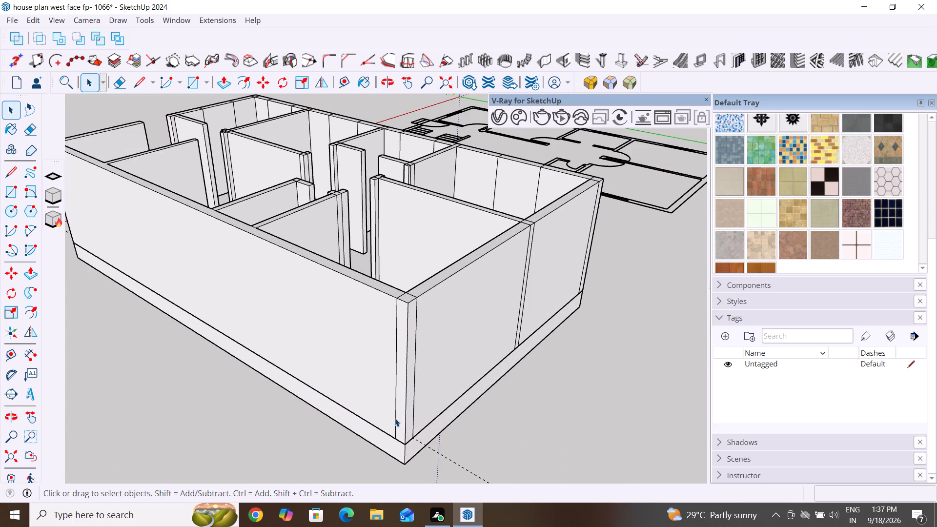
pyautogui.press('Delete')
pyautogui.click(413, 401)
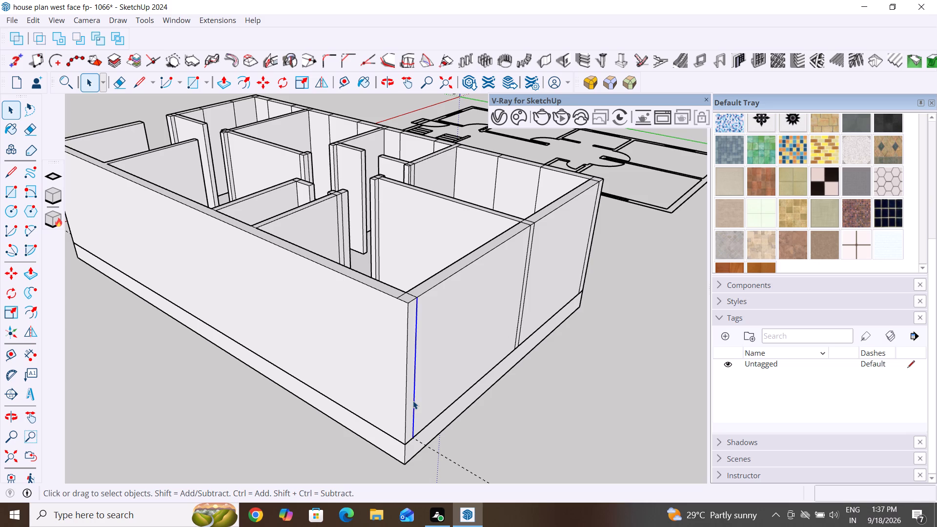
pyautogui.press('Delete')
# Delete the two joint lines crossing the wall tops at that same rear corner.
pyautogui.scroll(-4, 406, 406)
pyautogui.moveTo(419, 331); pyautogui.dragTo(408, 401, button='middle')
pyautogui.scroll(9, 405, 405)
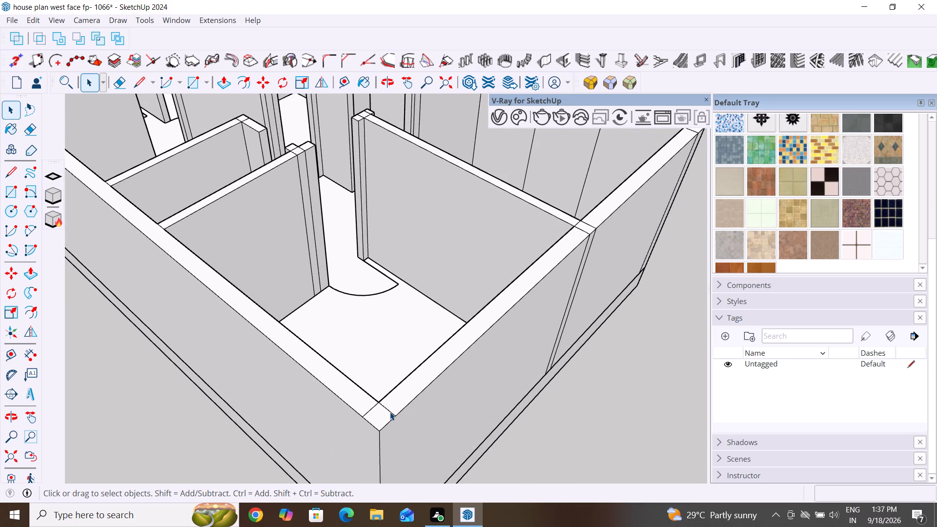
pyautogui.click(390, 412)
pyautogui.press('Delete')
pyautogui.click(371, 408)
pyautogui.press('Delete')
# Delete the three leftover vertical lines on the rear end wall's outer face: two at the central partition and one beside the far corner.
pyautogui.scroll(-15, 359, 406)
pyautogui.moveTo(464, 426); pyautogui.dragTo(391, 411, button='middle')
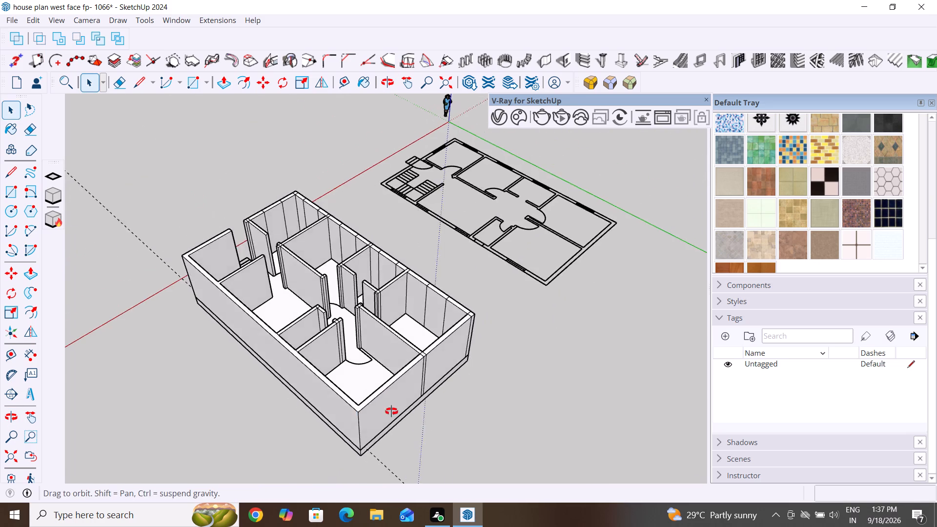
pyautogui.moveTo(391, 411); pyautogui.dragTo(246, 374, button='middle')
pyautogui.scroll(4, 309, 300)
pyautogui.scroll(4, 349, 476)
pyautogui.scroll(4, 336, 424)
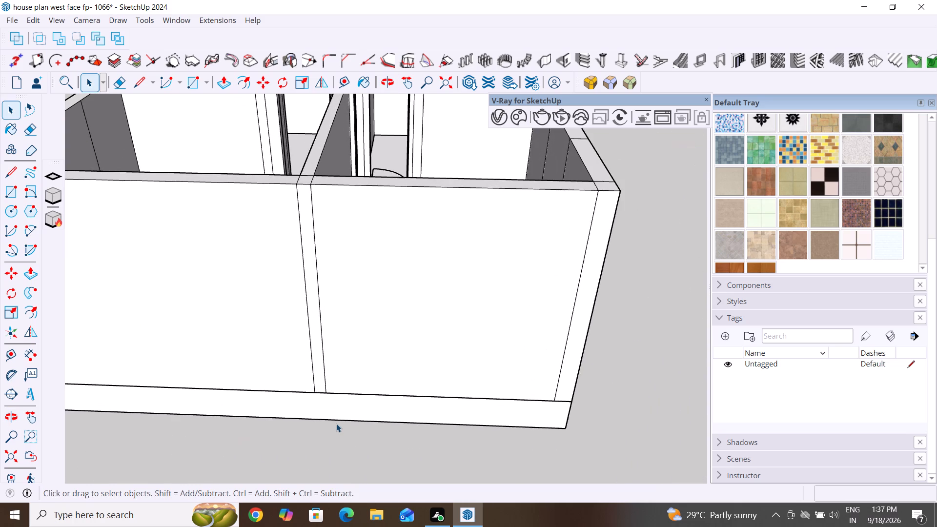
pyautogui.moveTo(348, 444); pyautogui.dragTo(352, 482, button='middle')
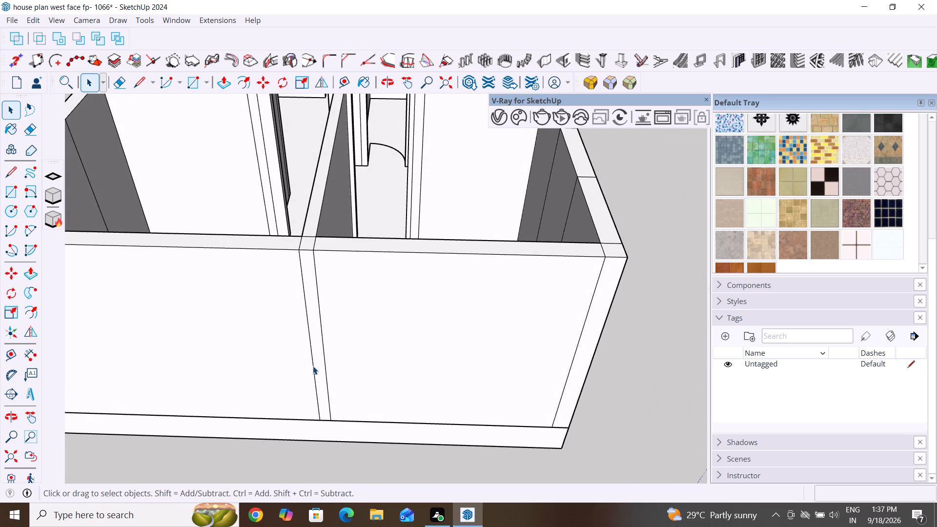
pyautogui.click(314, 370)
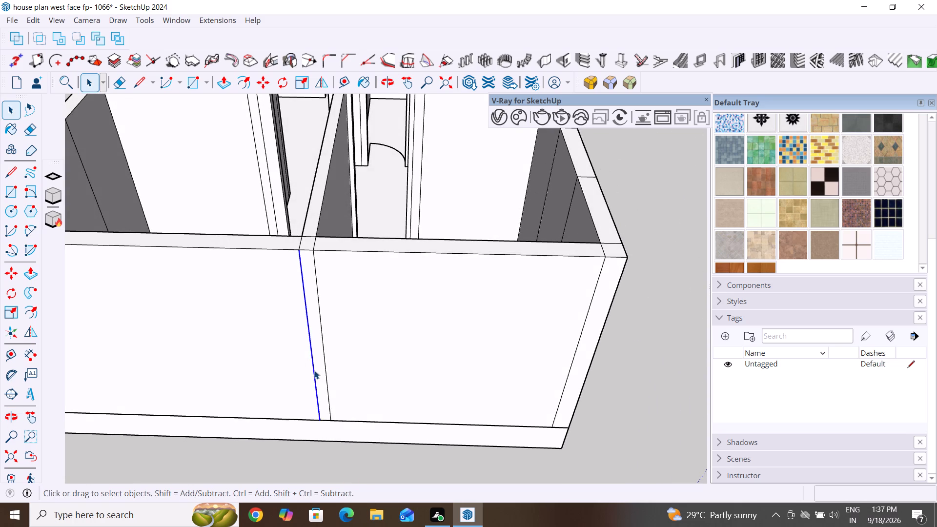
pyautogui.press('Delete')
pyautogui.click(324, 370)
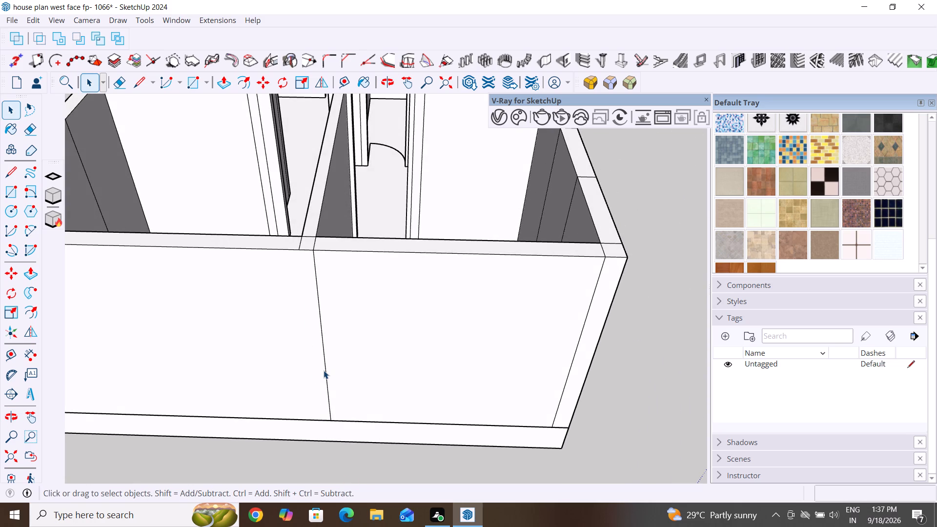
pyautogui.click(325, 373)
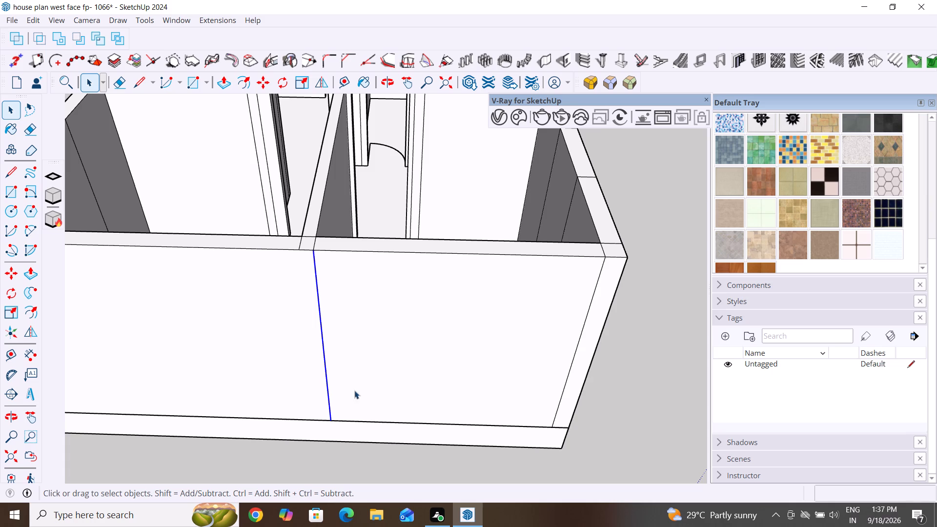
pyautogui.press('Delete')
pyautogui.click(367, 383)
pyautogui.scroll(-4, 367, 383)
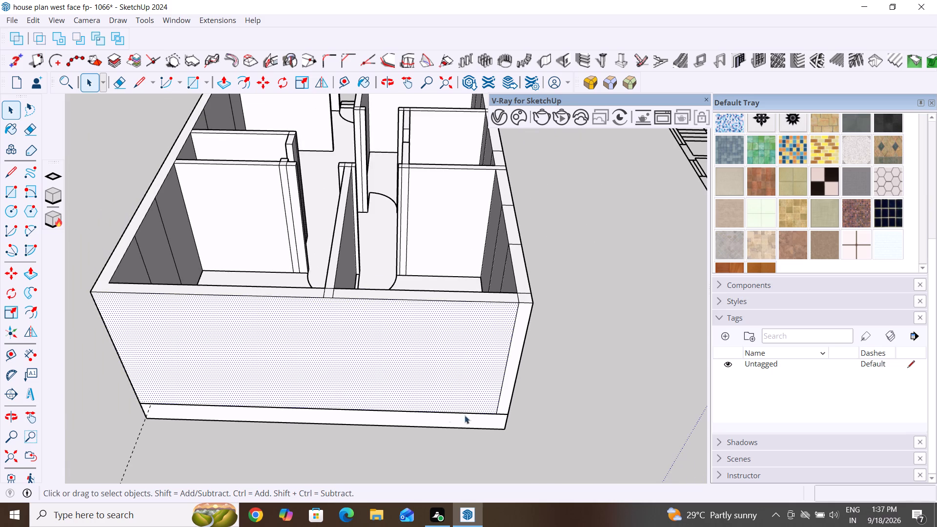
pyautogui.click(499, 399)
pyautogui.press('Delete')
# Delete the three leftover vertical lines on the opposite long side wall's outer face, from the rear corner along the rear corner room.
pyautogui.scroll(-5, 593, 407)
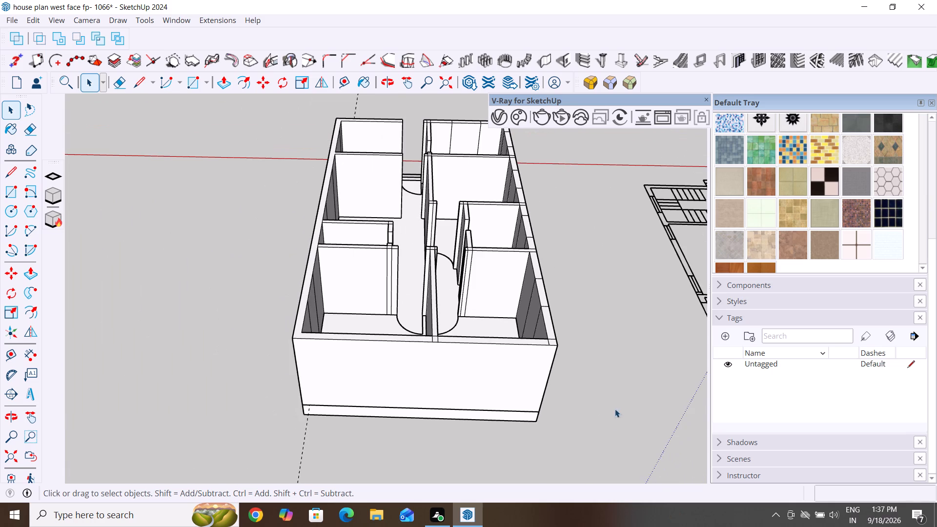
pyautogui.moveTo(570, 448); pyautogui.dragTo(278, 450, button='middle')
pyautogui.scroll(-1, 278, 450)
pyautogui.scroll(4, 322, 412)
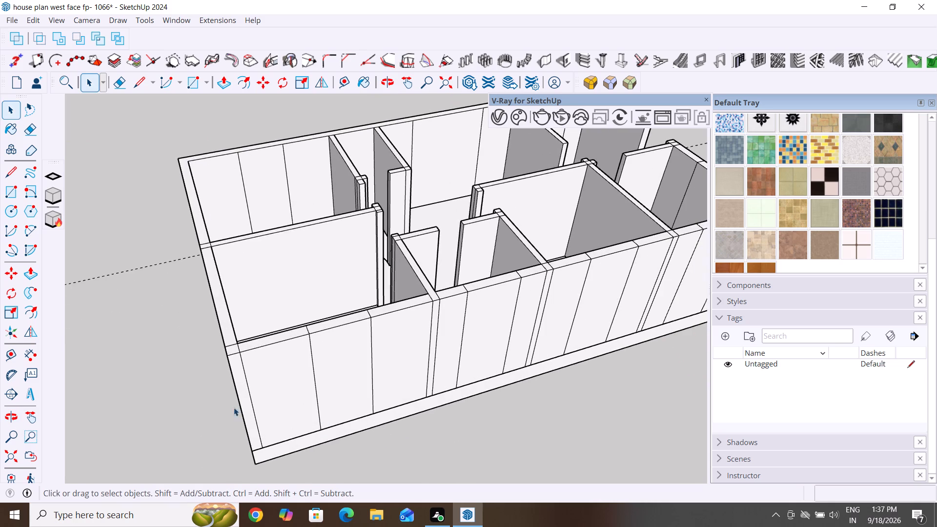
pyautogui.moveTo(244, 424); pyautogui.dragTo(363, 399, button='middle')
pyautogui.scroll(3, 372, 396)
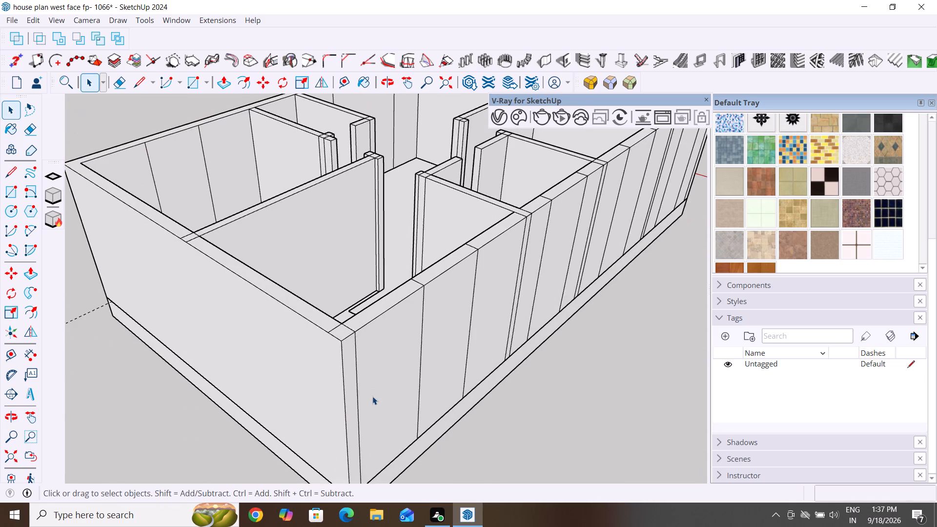
pyautogui.moveTo(459, 416); pyautogui.dragTo(330, 440, button='middle')
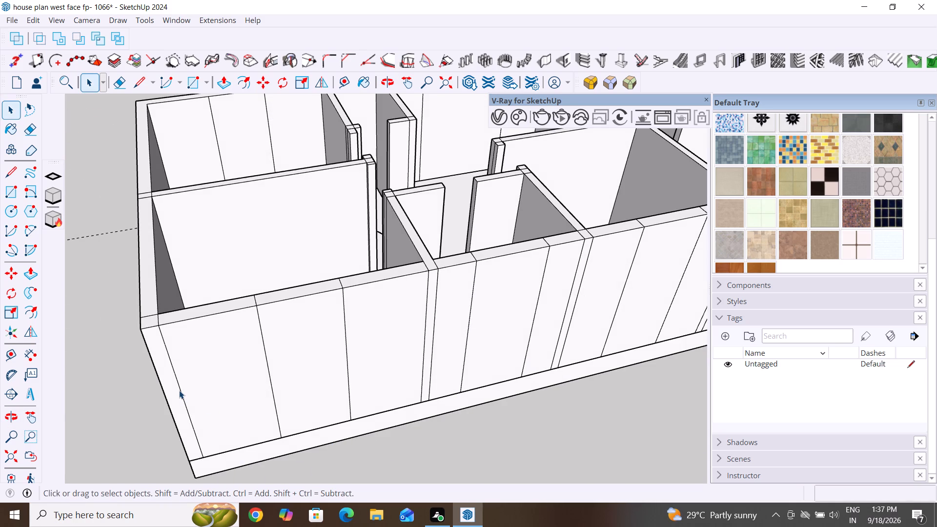
pyautogui.click(180, 390)
pyautogui.press('Delete')
pyautogui.click(271, 390)
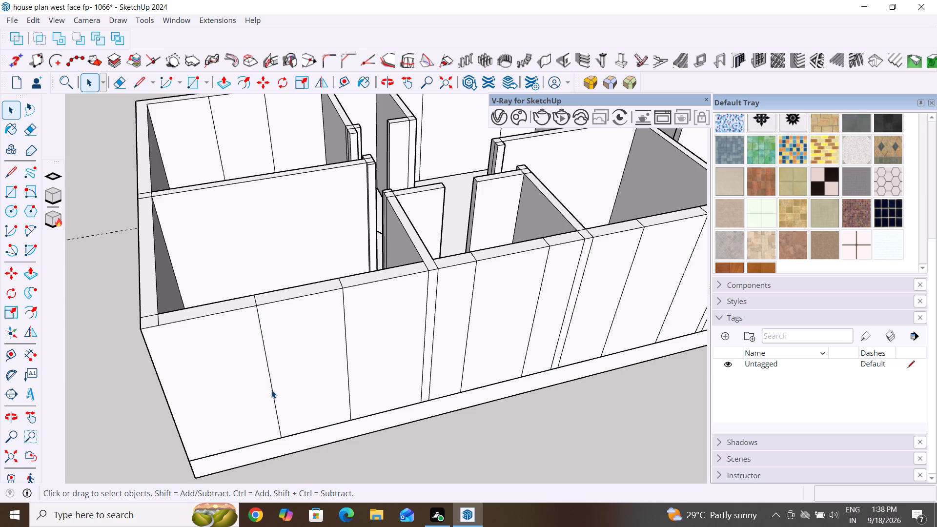
pyautogui.press('Delete')
pyautogui.click(347, 371)
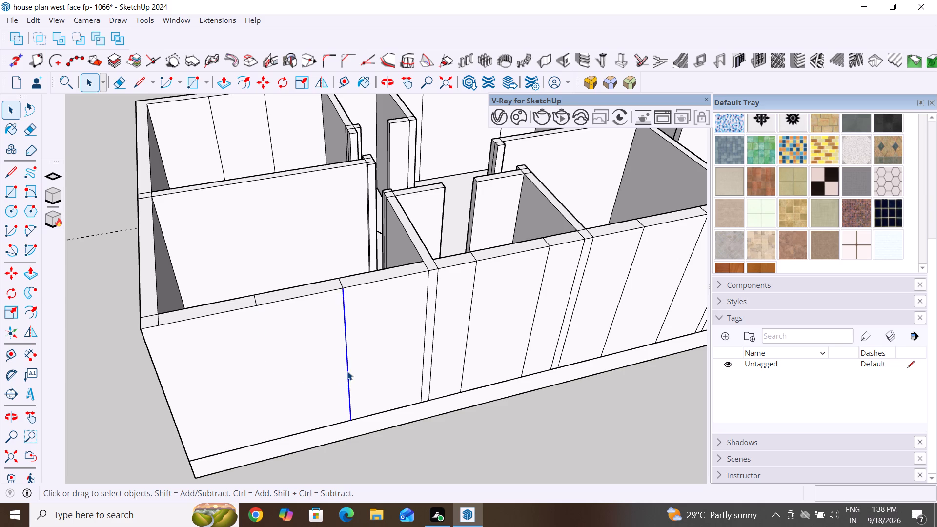
pyautogui.press('Delete')
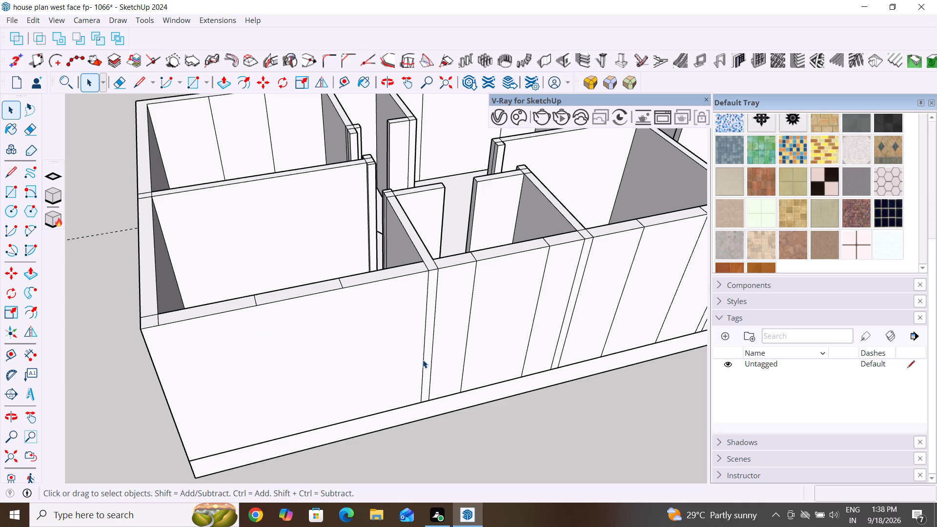
# Delete the two vertical lines at the rear room's partition and the next one beyond it on the same outer face.
pyautogui.click(423, 360)
pyautogui.press('Delete')
pyautogui.click(432, 359)
pyautogui.press('Delete')
pyautogui.click(466, 349)
pyautogui.press('Delete')
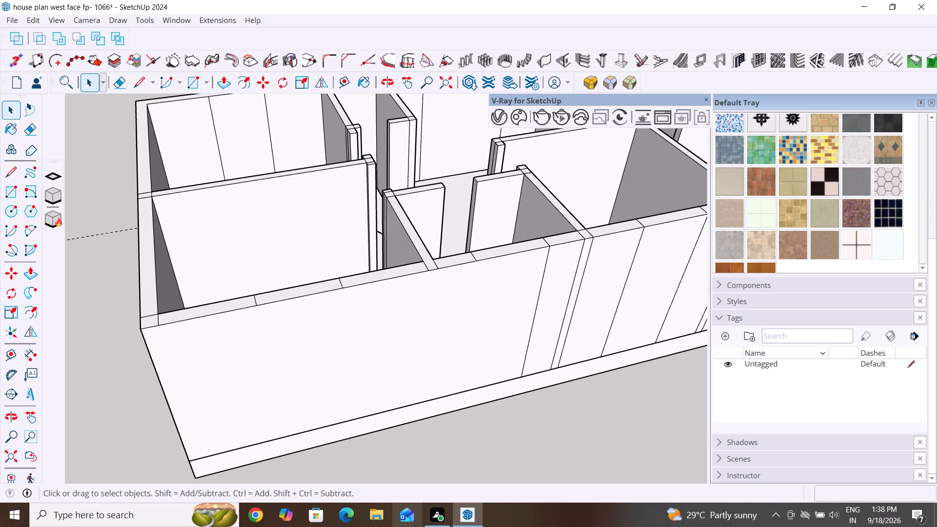
# Delete the three leftover vertical lines at the front end of this long side wall's outer face, between the front corner and first partition.
pyautogui.scroll(-3, 214, 407)
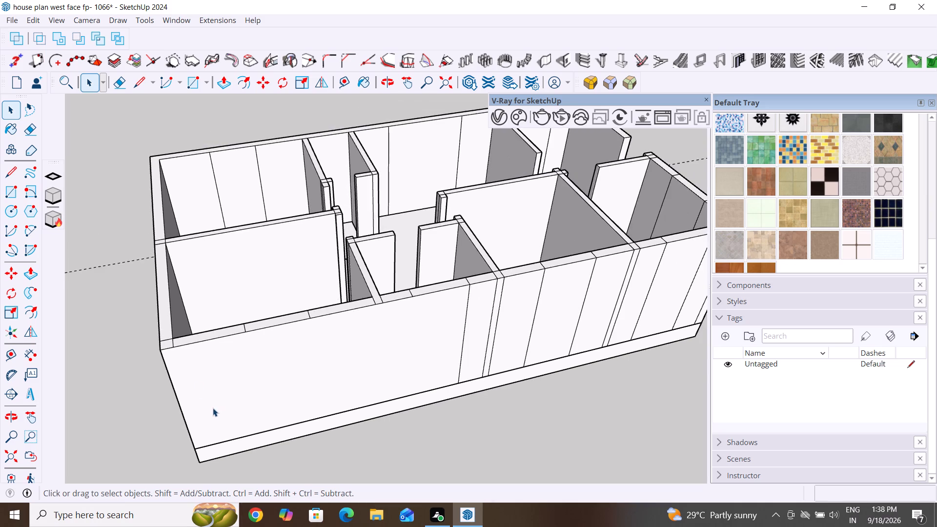
pyautogui.scroll(-3, 187, 379)
pyautogui.scroll(3, 666, 332)
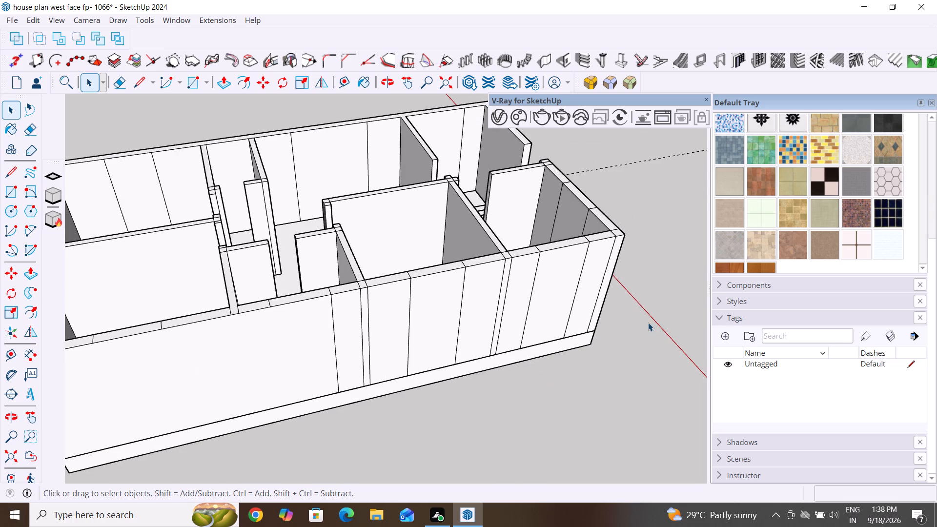
pyautogui.scroll(8, 648, 322)
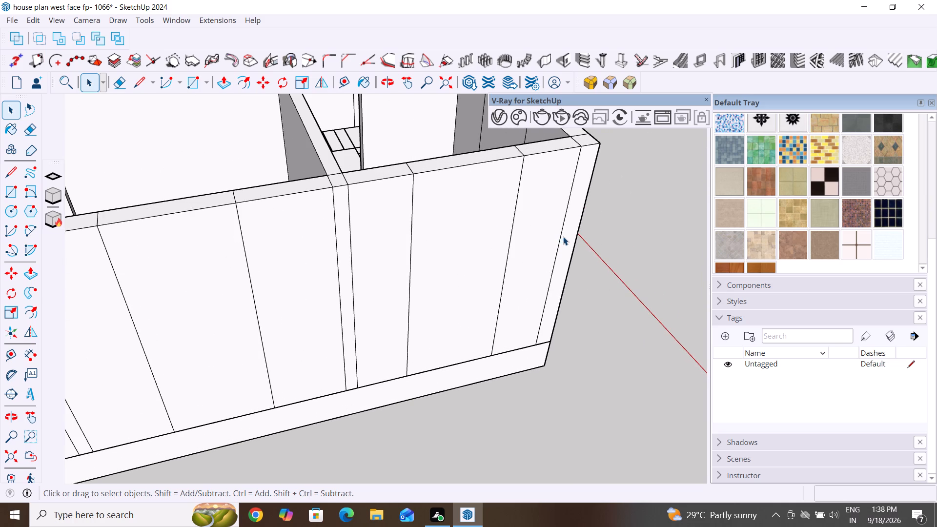
pyautogui.click(561, 235)
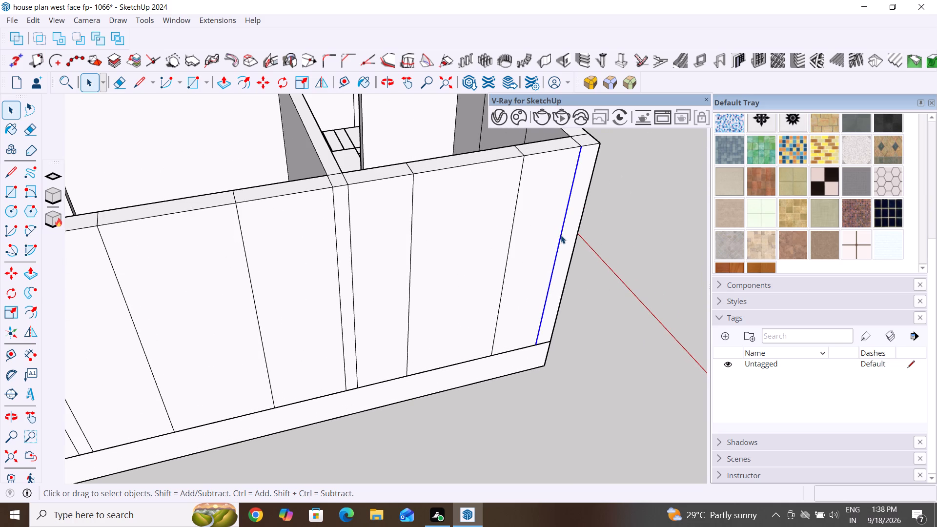
pyautogui.press('Delete')
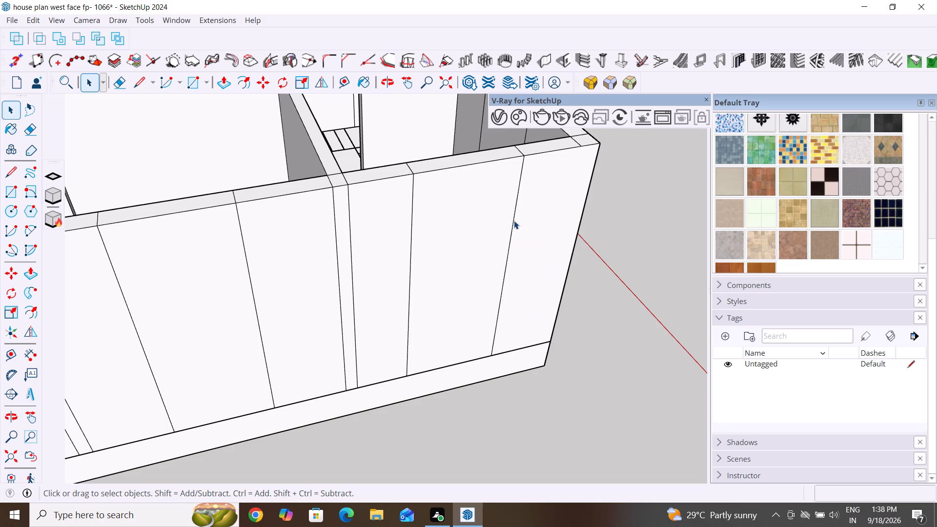
pyautogui.click(514, 221)
pyautogui.press('Delete')
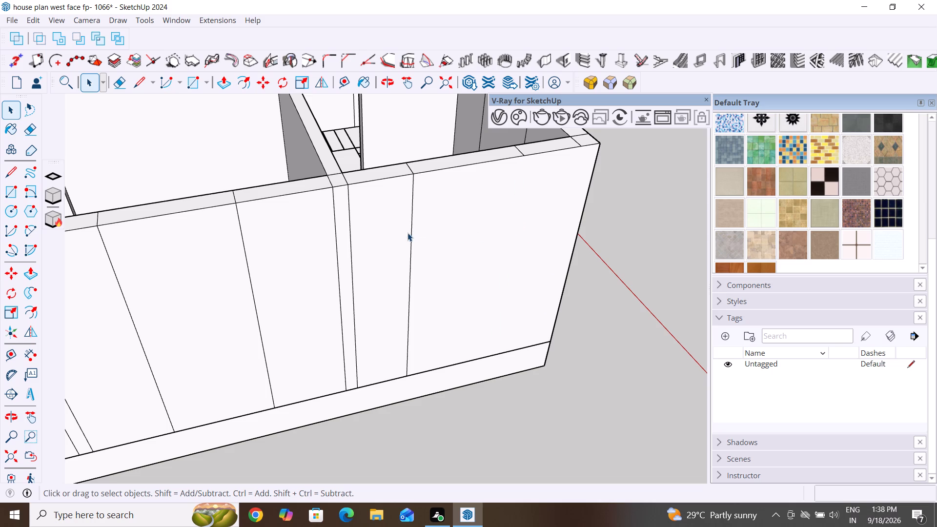
pyautogui.click(412, 232)
pyautogui.press('Delete')
# Delete three leftover vertical lines on the long side wall's outer face: two at the staircase partition and the next one beyond it.
pyautogui.click(350, 236)
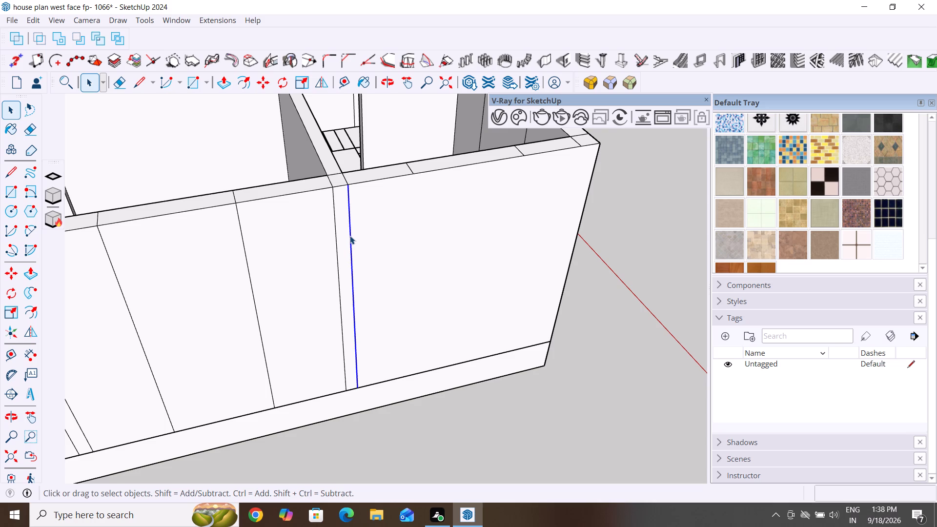
pyautogui.press('Delete')
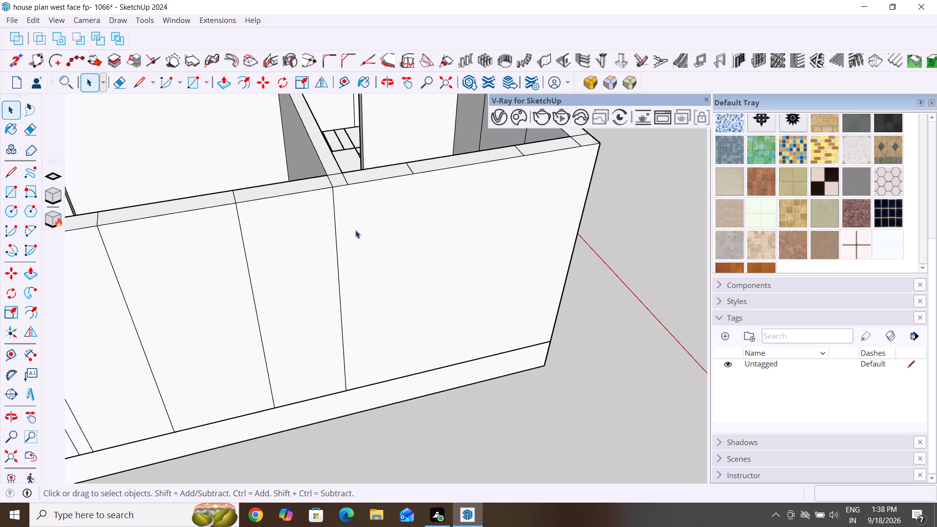
pyautogui.click(336, 230)
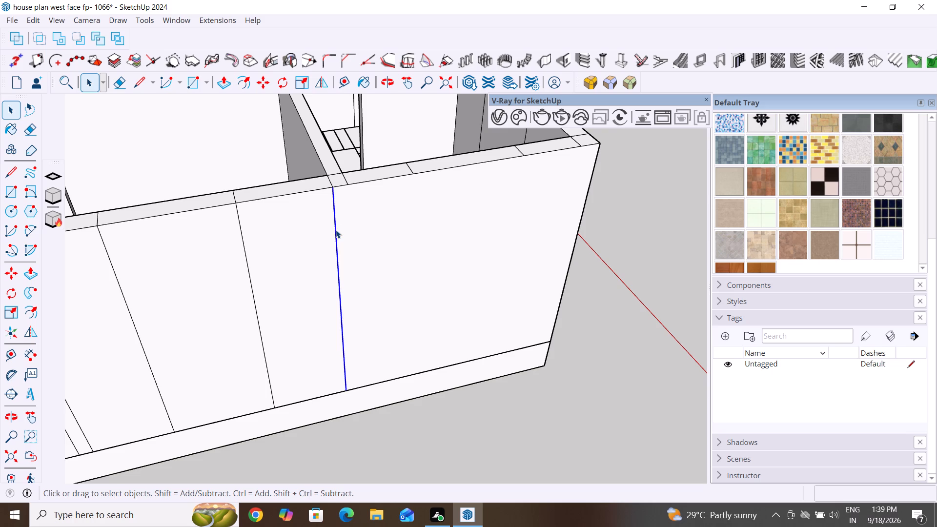
pyautogui.press('Delete')
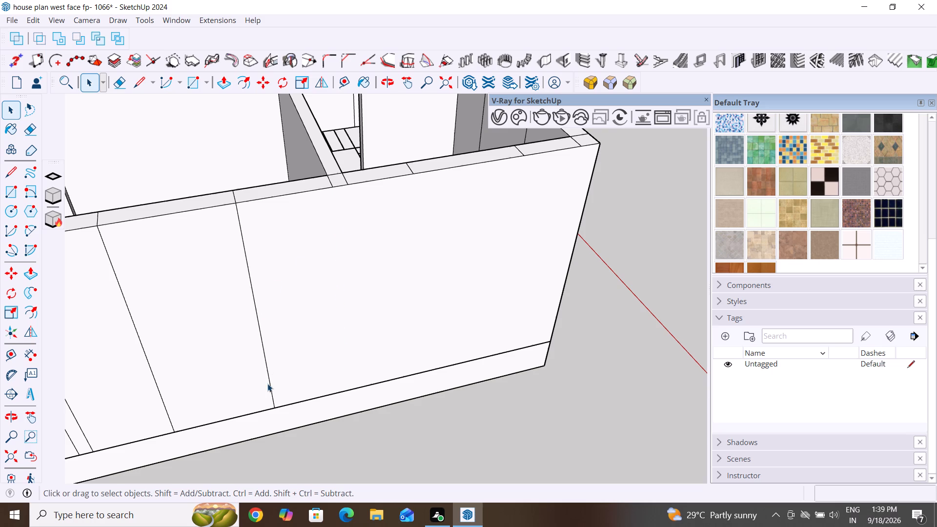
pyautogui.click(270, 388)
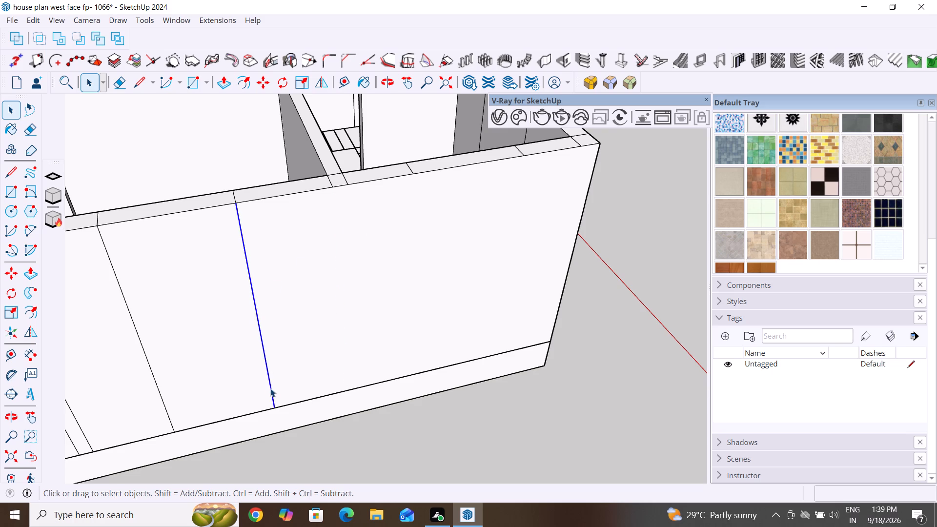
pyautogui.press('Delete')
# Delete the four remaining vertical lines on this long outer face: the pair at the middle partition and one on each side of it.
pyautogui.scroll(-5, 392, 392)
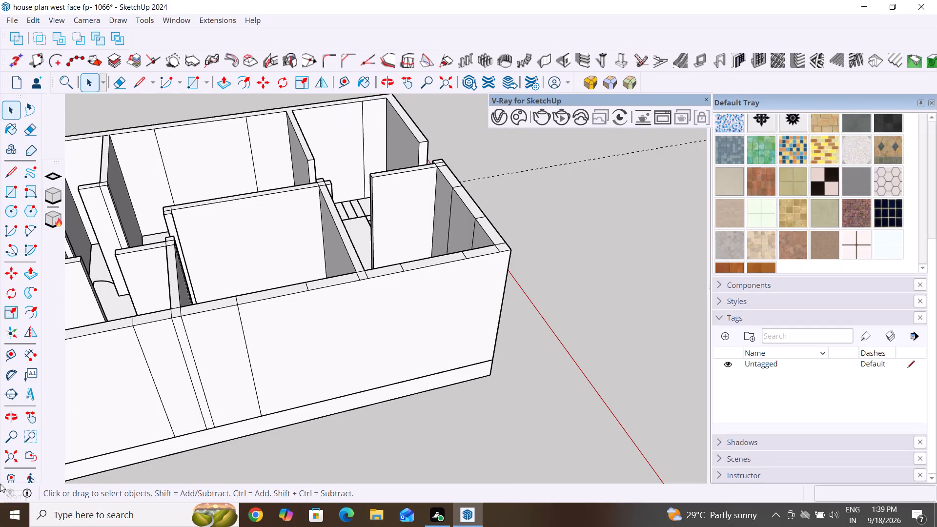
pyautogui.scroll(-4, 100, 508)
pyautogui.scroll(-1, 584, 330)
pyautogui.moveTo(583, 339); pyautogui.dragTo(553, 393, button='middle')
pyautogui.moveTo(352, 426); pyautogui.dragTo(398, 332, button='middle')
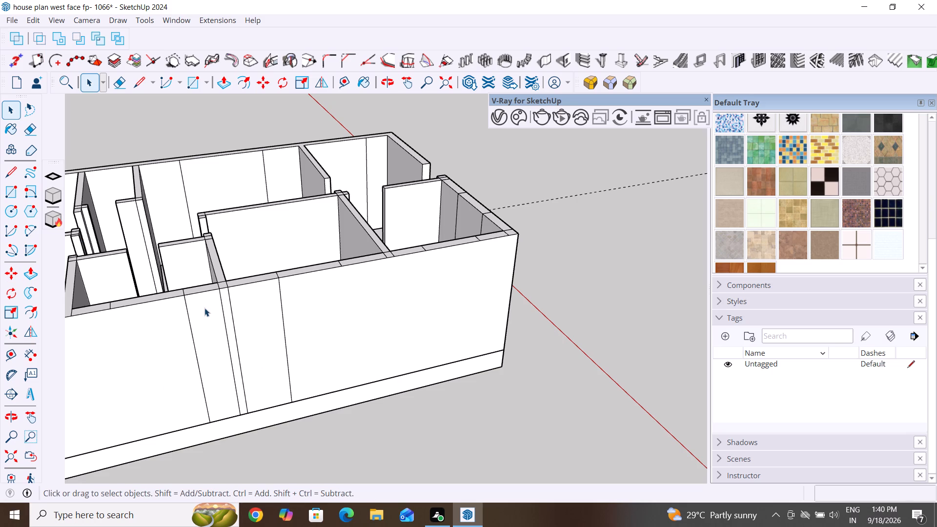
pyautogui.click(288, 367)
pyautogui.press('Delete')
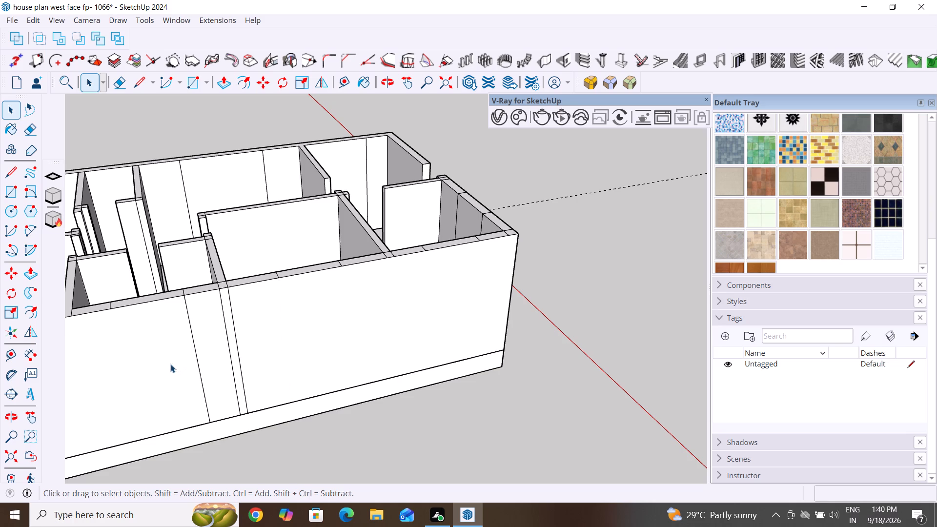
pyautogui.click(203, 388)
pyautogui.press('Delete')
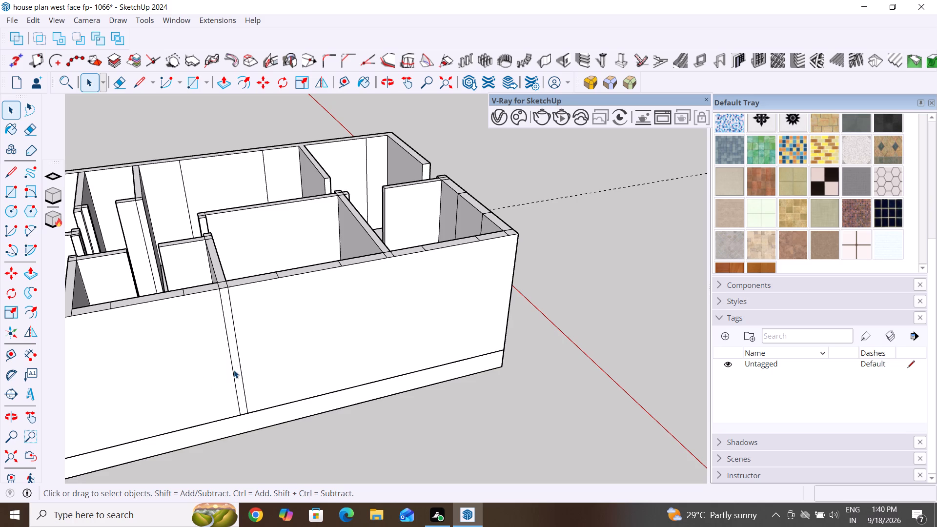
pyautogui.click(232, 371)
pyautogui.press('Delete')
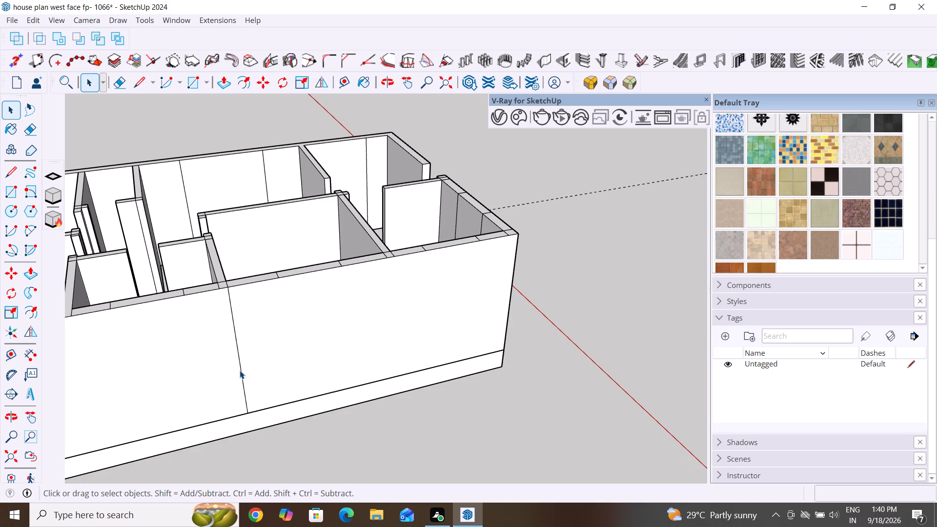
pyautogui.click(241, 373)
pyautogui.press('Delete')
# Delete three vertical lines on the front wall's outer face at the front corner room: two mid-wall and one beside the outer corner.
pyautogui.scroll(-5, 479, 274)
pyautogui.moveTo(235, 324); pyautogui.dragTo(478, 199, button='middle')
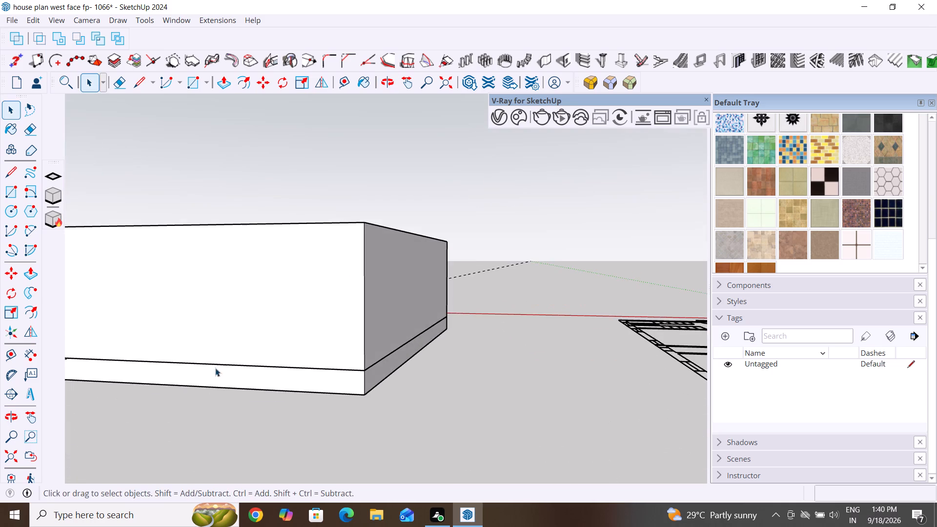
pyautogui.moveTo(239, 381); pyautogui.dragTo(515, 365, button='middle')
pyautogui.scroll(-6, 423, 353)
pyautogui.moveTo(265, 368); pyautogui.dragTo(548, 455, button='middle')
pyautogui.moveTo(299, 397); pyautogui.dragTo(436, 495, button='middle')
pyautogui.scroll(8, 266, 412)
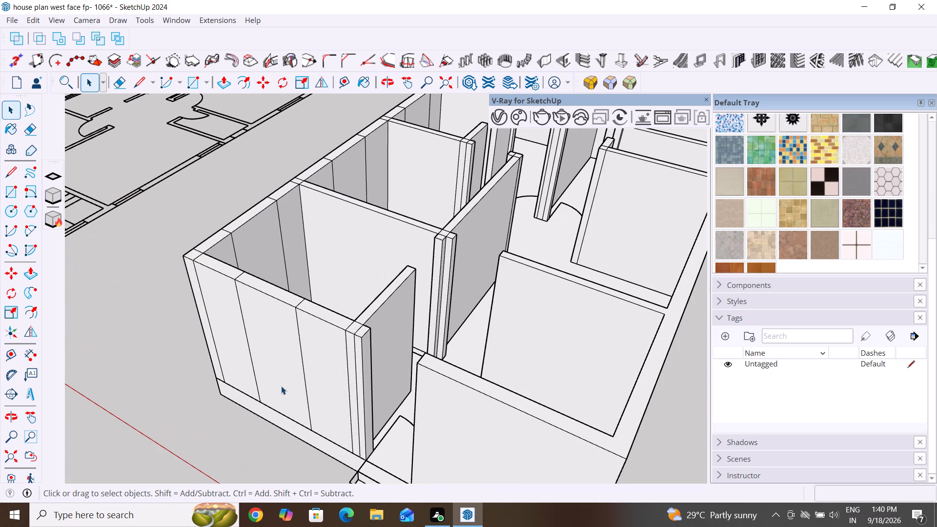
pyautogui.click(254, 374)
pyautogui.press('Delete')
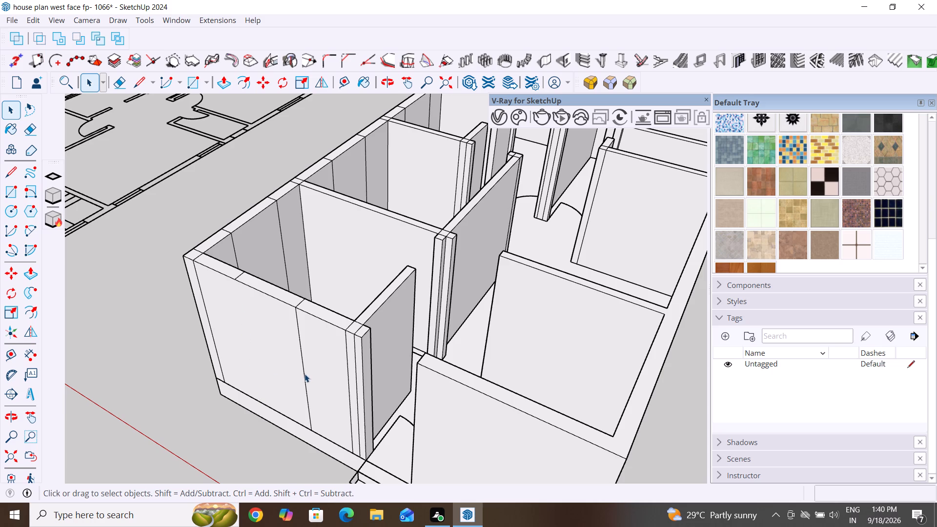
pyautogui.click(304, 374)
pyautogui.press('Delete')
pyautogui.moveTo(205, 350); pyautogui.dragTo(313, 275, button='middle')
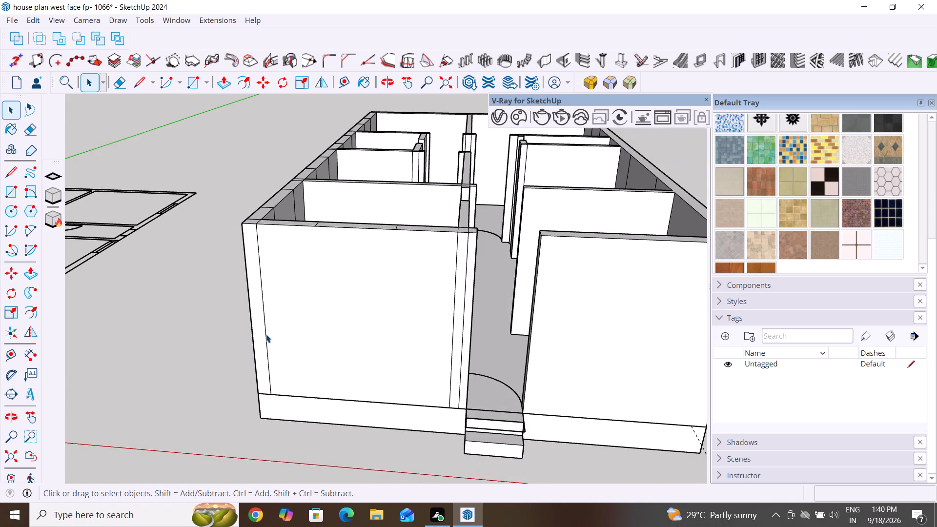
pyautogui.click(266, 342)
pyautogui.press('Delete')
# Delete the two mid-wall lines crossing the top of the front corner room's front wall.
pyautogui.moveTo(328, 328); pyautogui.dragTo(303, 471, button='middle')
pyautogui.scroll(3, 357, 406)
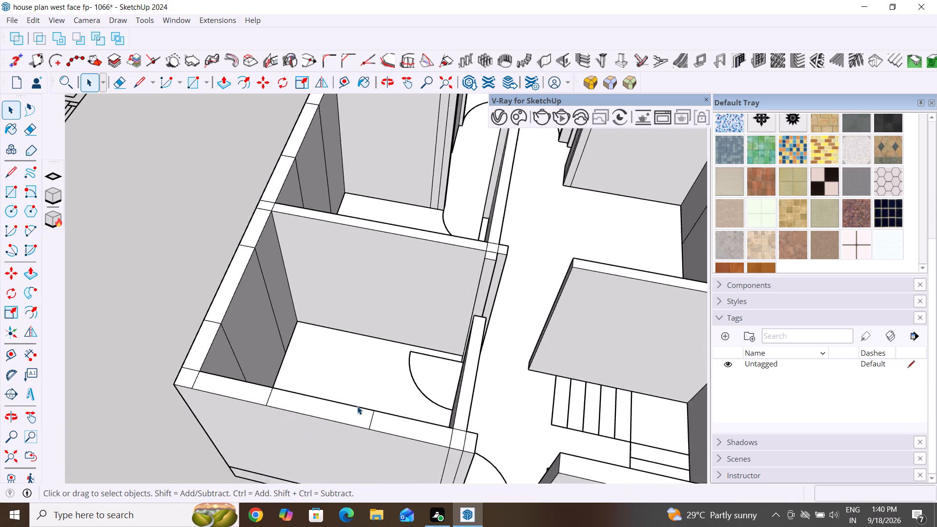
pyautogui.scroll(3, 357, 406)
pyautogui.click(370, 422)
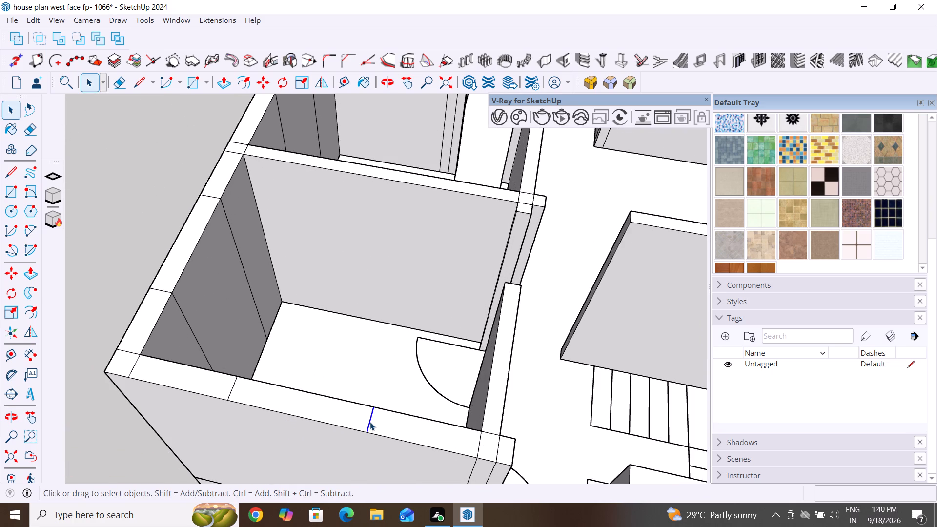
pyautogui.press('Delete')
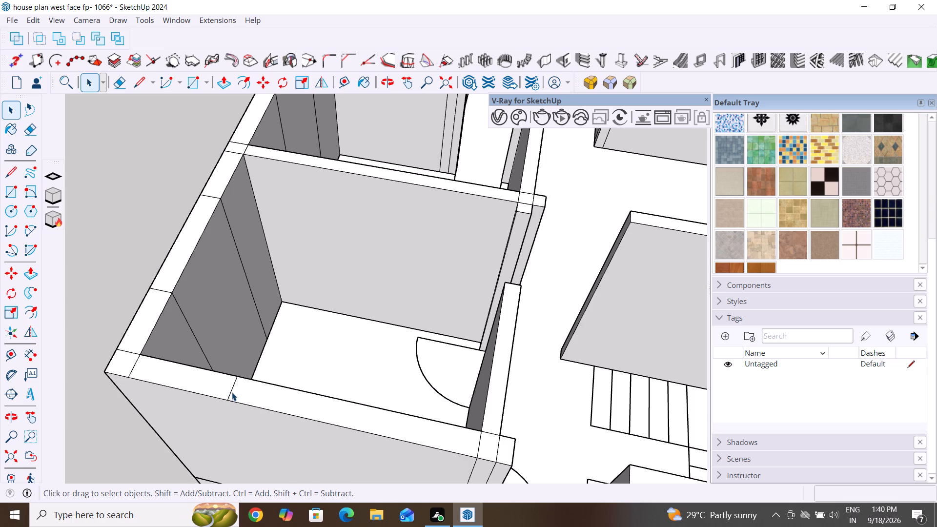
pyautogui.click(230, 392)
pyautogui.press('Delete')
# Delete the two leftover vertical lines on the front wall's outer face beside the entrance steps.
pyautogui.scroll(-4, 504, 387)
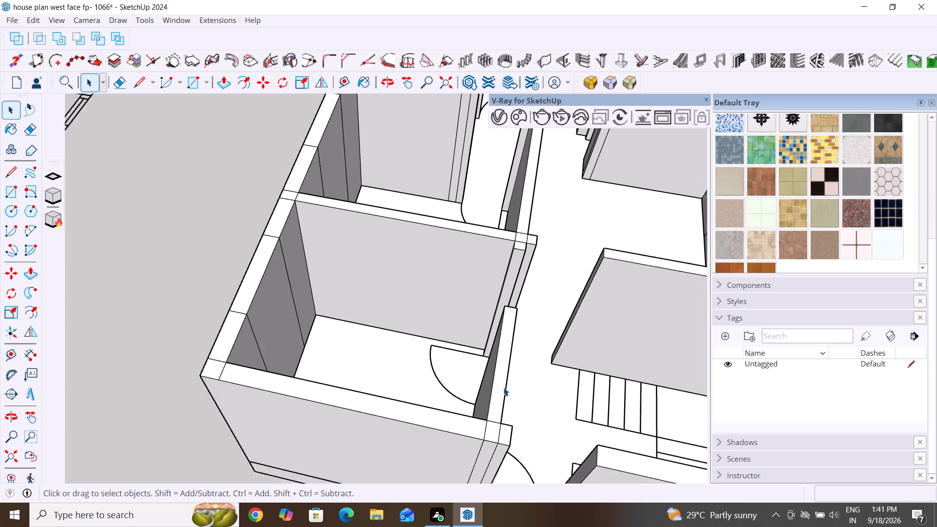
pyautogui.scroll(-9, 504, 387)
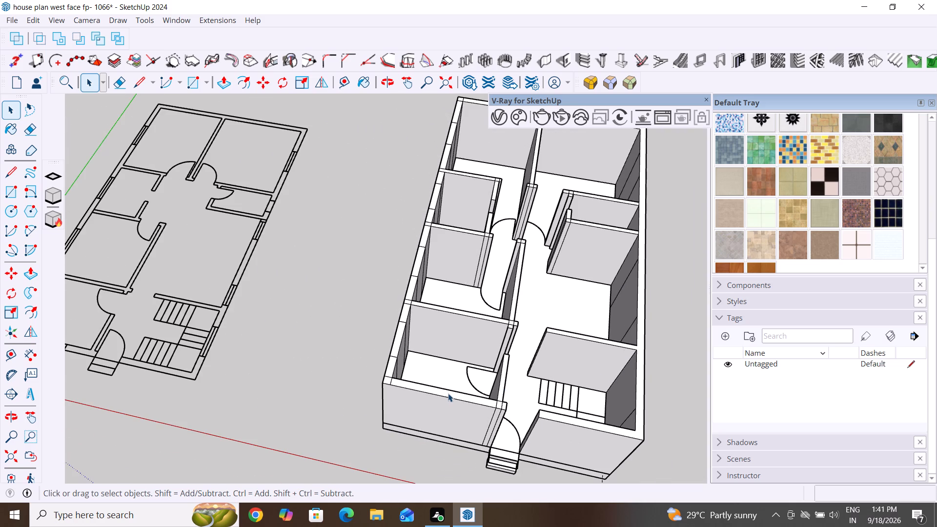
pyautogui.scroll(-5, 379, 361)
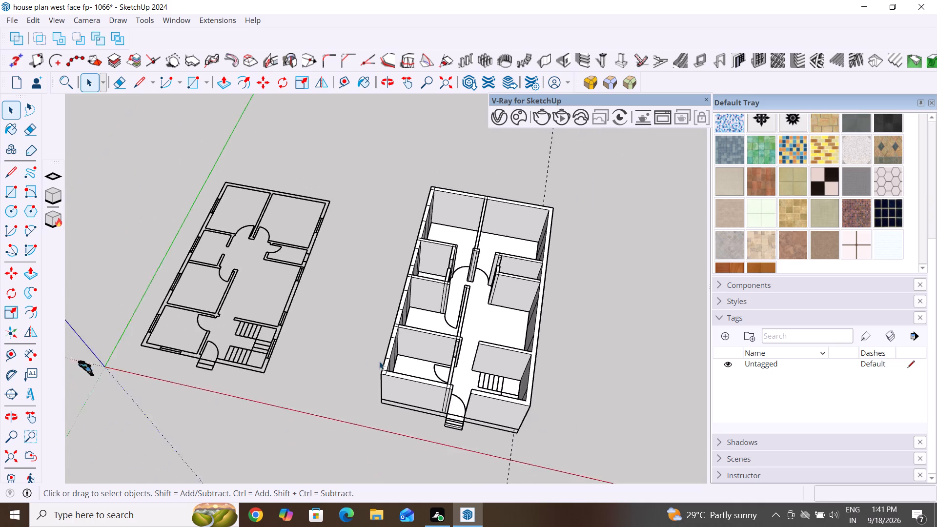
pyautogui.scroll(-1, 379, 361)
pyautogui.scroll(4, 429, 466)
pyautogui.scroll(9, 470, 412)
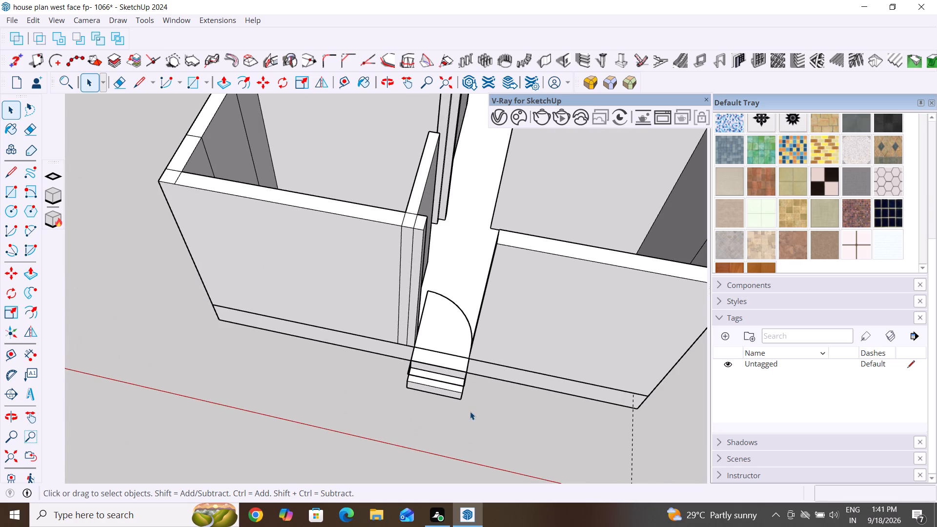
pyautogui.click(399, 304)
pyautogui.press('Delete')
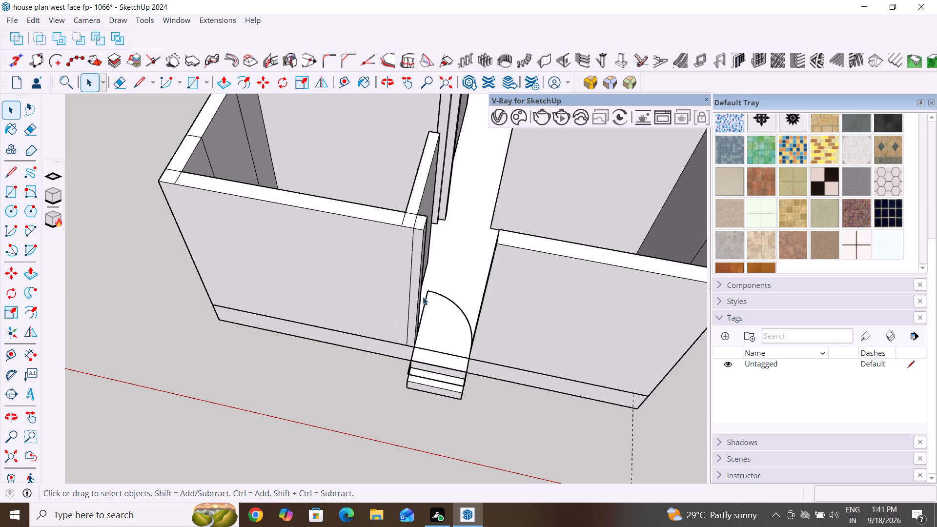
pyautogui.click(409, 301)
pyautogui.press('Delete')
# Delete the line crossing the front wall's top closest to the entrance opening, where the room's partition meets it.
pyautogui.scroll(3, 393, 214)
pyautogui.moveTo(425, 227); pyautogui.dragTo(417, 270, button='middle')
pyautogui.scroll(2, 417, 270)
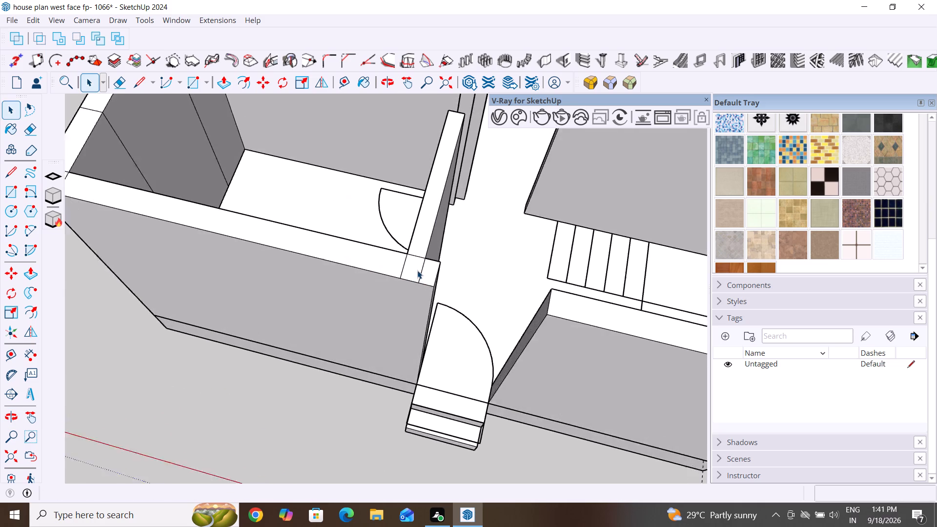
pyautogui.scroll(2, 417, 270)
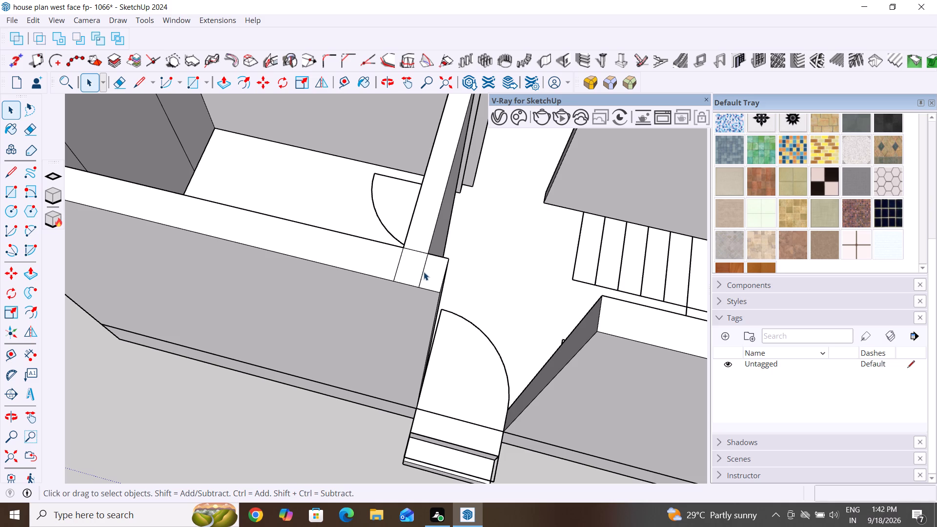
pyautogui.click(423, 270)
pyautogui.press('Delete')
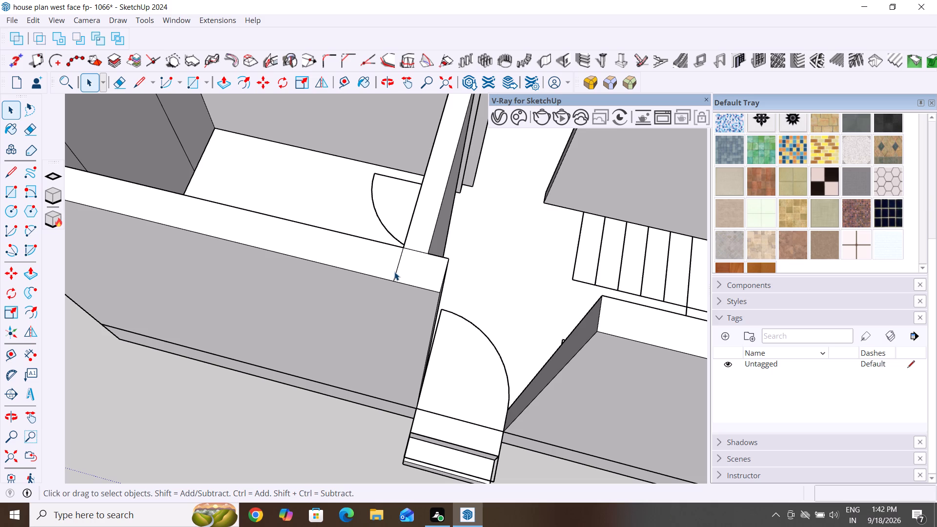
# Delete the two remaining lines on the front wall's top where the front corner room's partition meets it beside the entrance.
pyautogui.click(396, 272)
pyautogui.press('Delete')
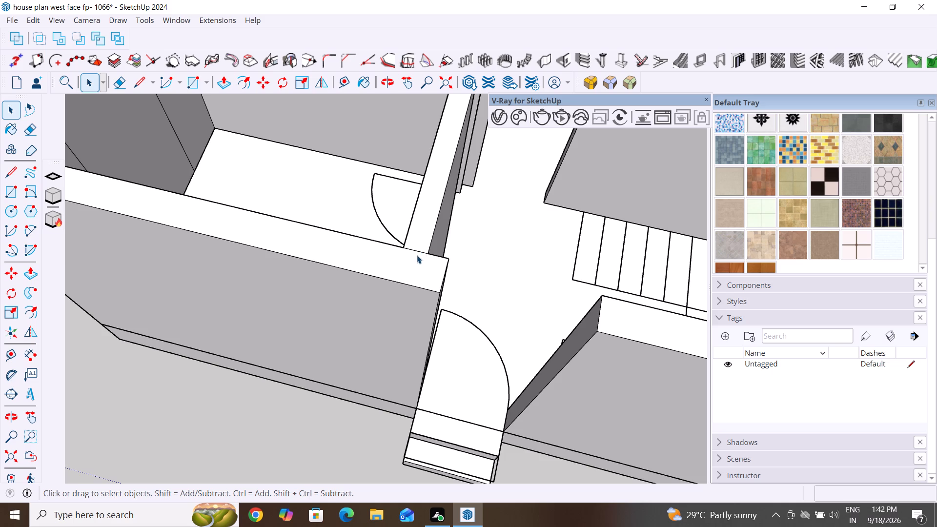
pyautogui.click(416, 251)
pyautogui.press('Delete')
# Delete the two short lines on the wall tops at the front corner room's outer corner, where the front and side walls meet.
pyautogui.scroll(-6, 384, 352)
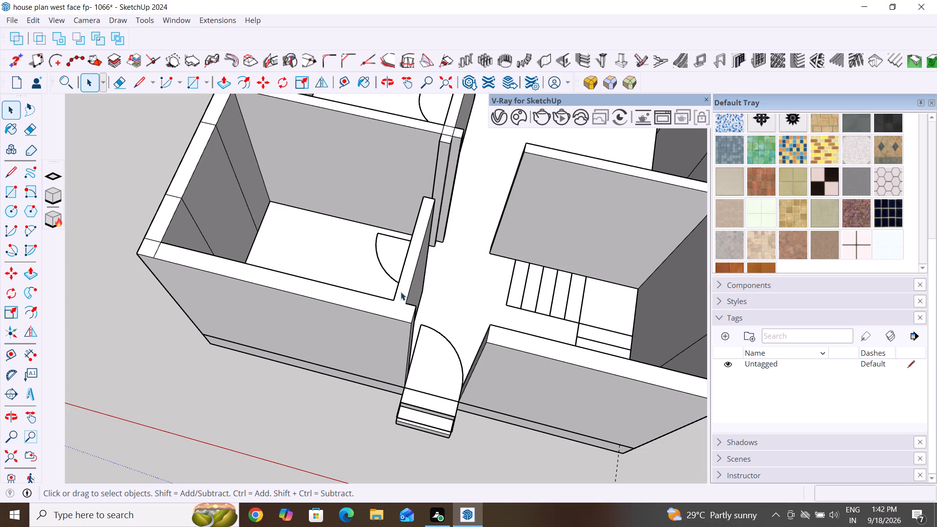
pyautogui.scroll(-5, 346, 282)
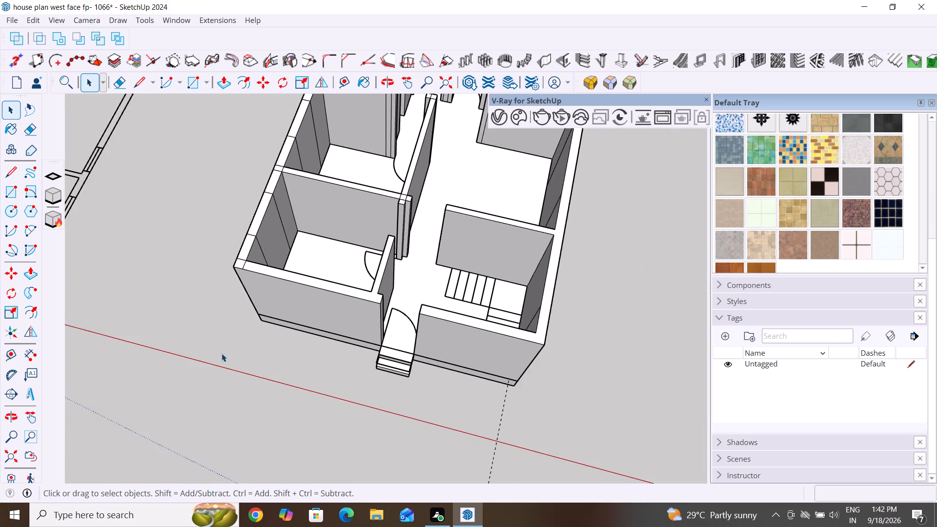
pyautogui.moveTo(223, 353); pyautogui.dragTo(489, 184, button='middle')
pyautogui.moveTo(352, 243); pyautogui.dragTo(280, 337, button='middle')
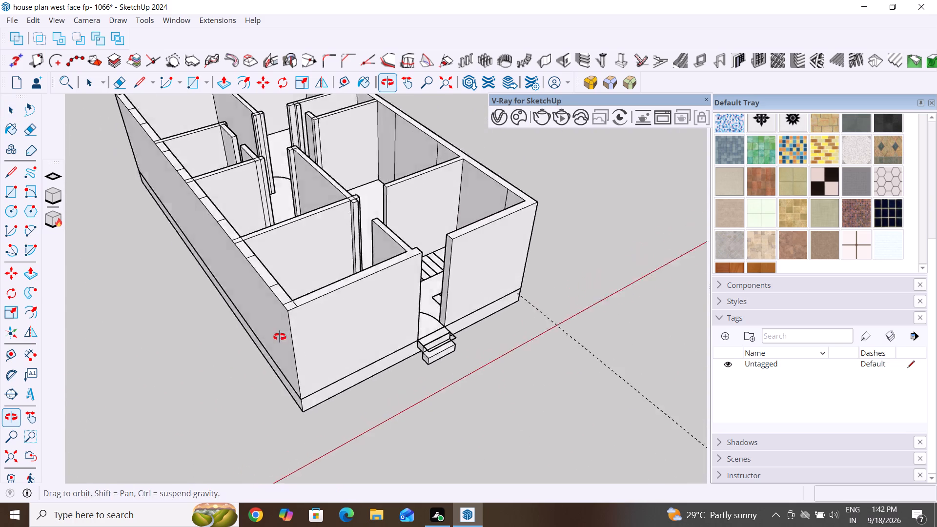
pyautogui.moveTo(280, 337); pyautogui.dragTo(257, 344, button='middle')
pyautogui.scroll(4, 256, 329)
pyautogui.moveTo(319, 299); pyautogui.dragTo(249, 424, button='middle')
pyautogui.scroll(1, 258, 416)
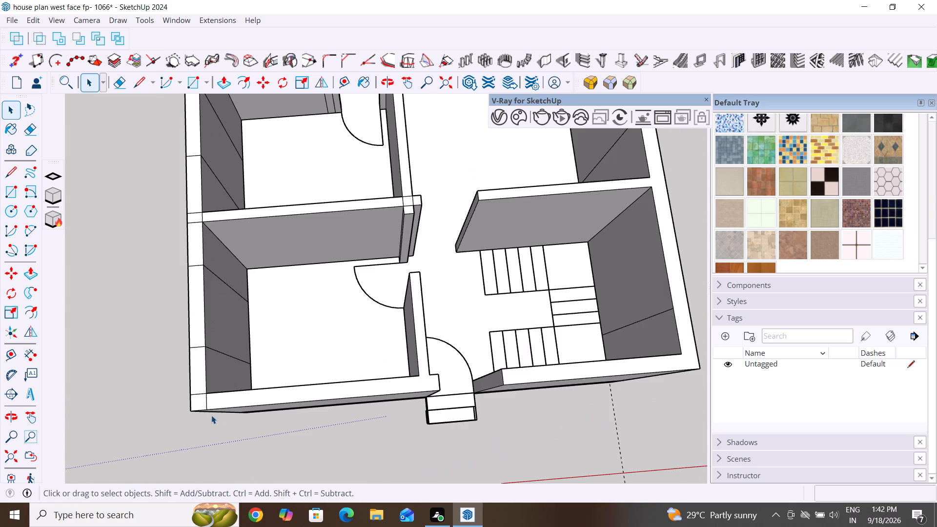
pyautogui.scroll(6, 211, 415)
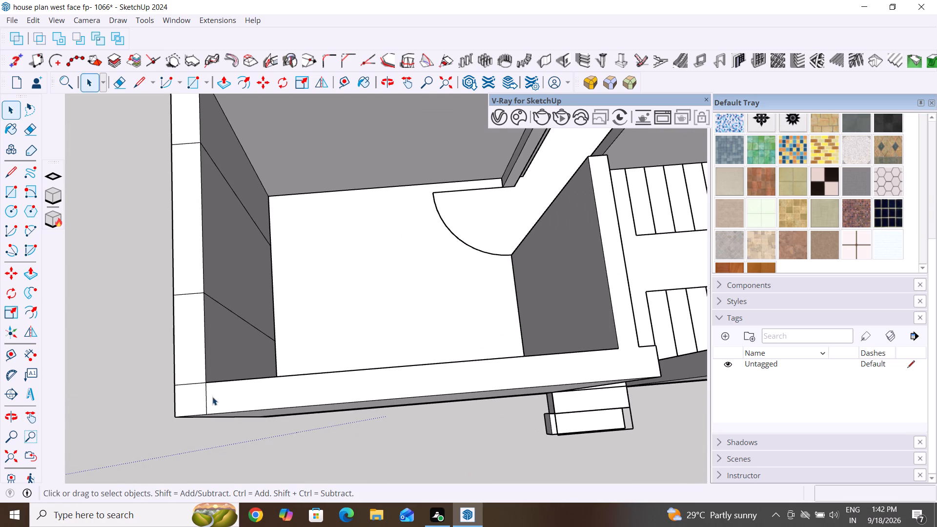
pyautogui.click(205, 392)
pyautogui.press('Delete')
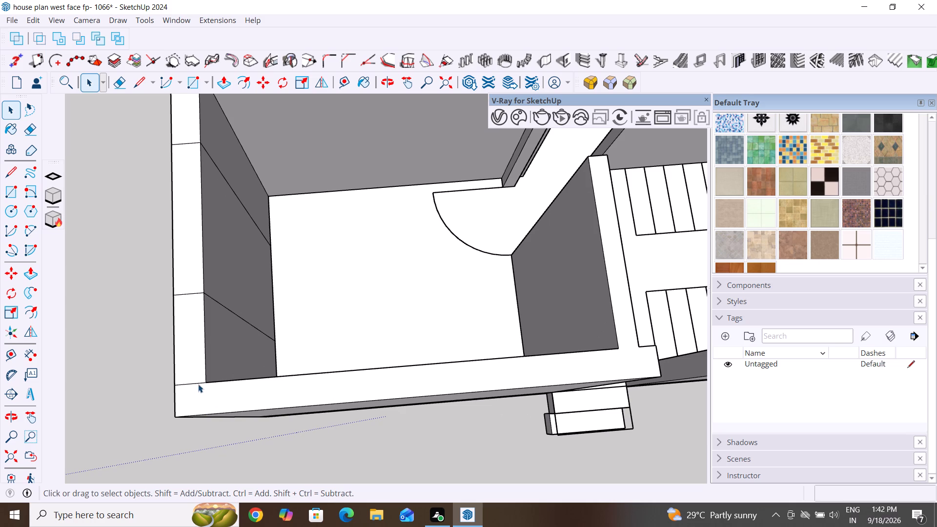
pyautogui.click(195, 383)
pyautogui.press('Delete')
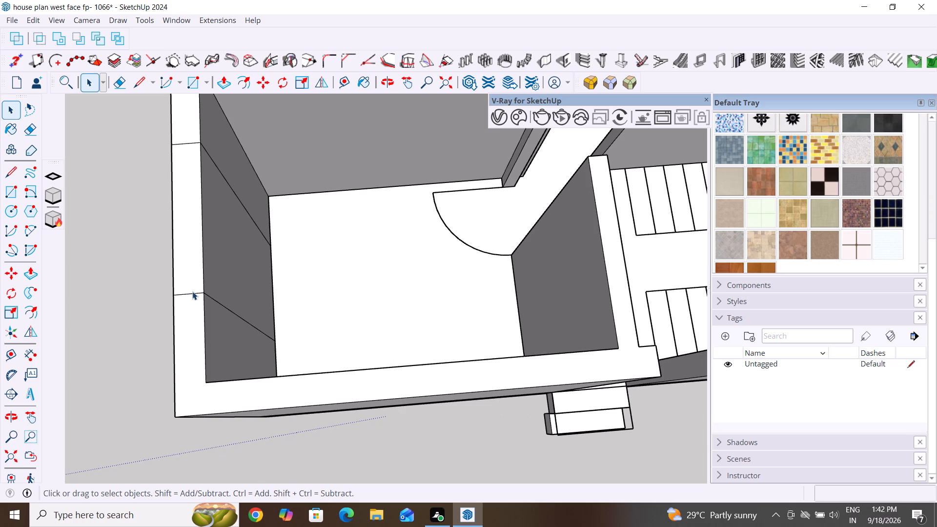
# Delete the two mid-wall lines across the top of the front corner room's side wall and the two vertical lines on its inner face.
pyautogui.click(195, 292)
pyautogui.press('Delete')
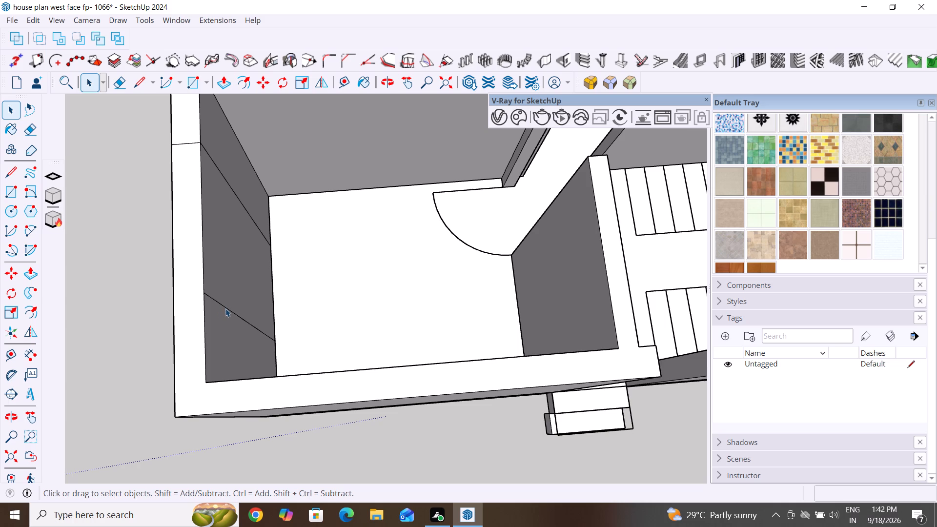
pyautogui.click(226, 308)
pyautogui.press('Delete')
pyautogui.moveTo(453, 339); pyautogui.dragTo(201, 355, button='middle')
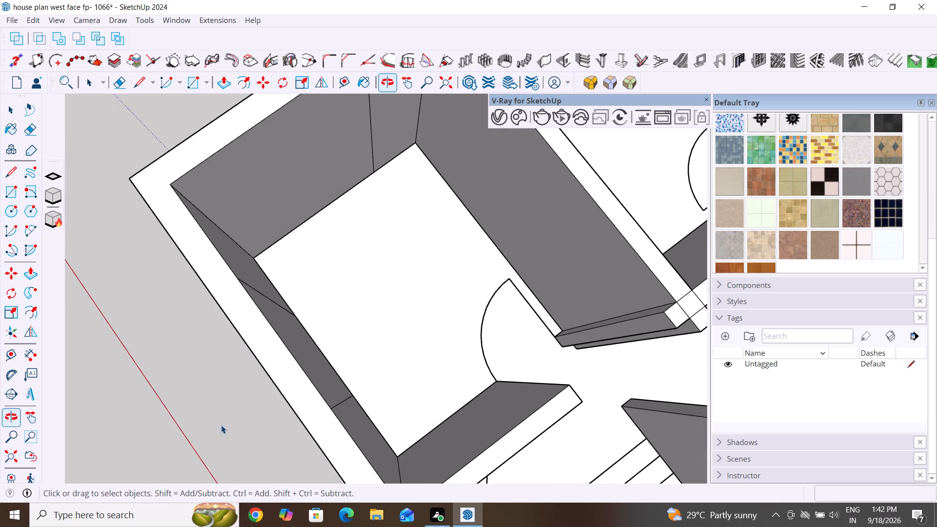
pyautogui.scroll(-5, 221, 425)
pyautogui.moveTo(318, 262); pyautogui.dragTo(335, 126, button='middle')
pyautogui.scroll(3, 351, 203)
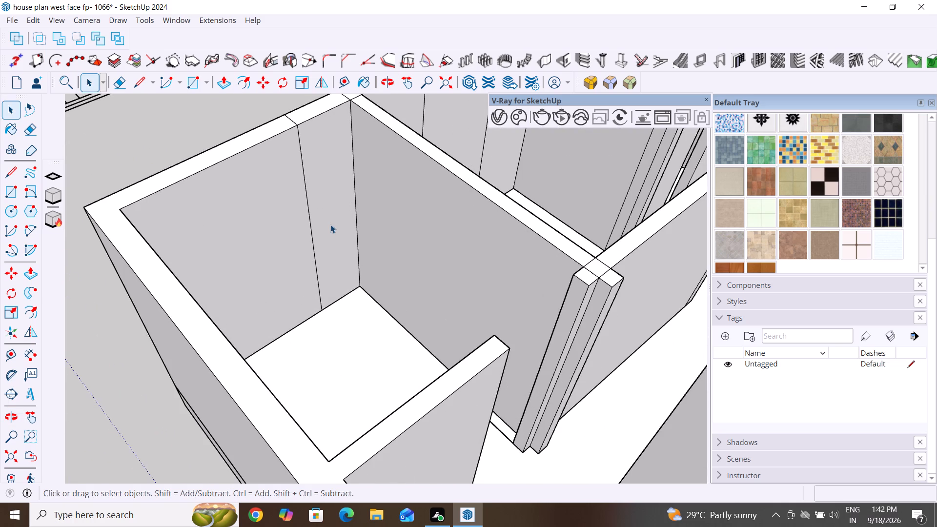
pyautogui.click(313, 241)
pyautogui.press('Delete')
pyautogui.scroll(1, 302, 134)
pyautogui.moveTo(304, 153); pyautogui.dragTo(307, 175, button='middle')
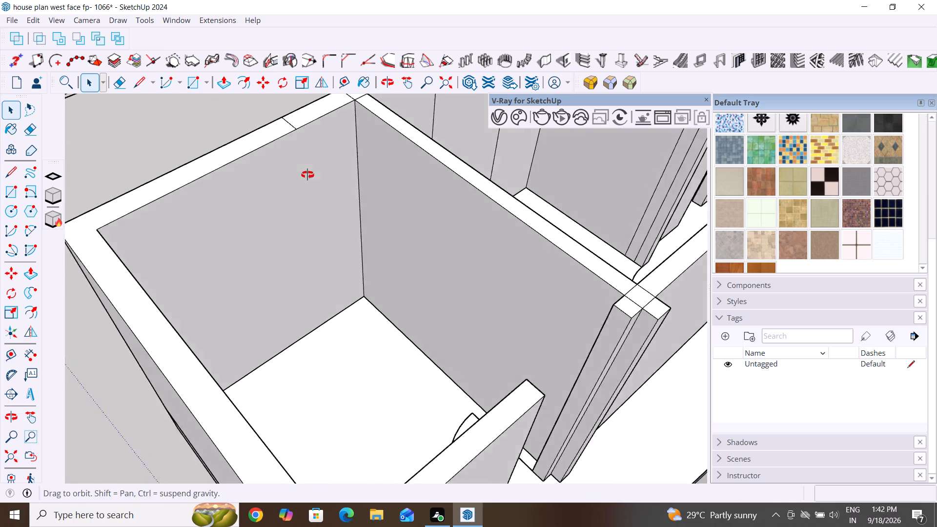
pyautogui.moveTo(307, 175); pyautogui.dragTo(306, 252, button='middle')
pyautogui.click(285, 208)
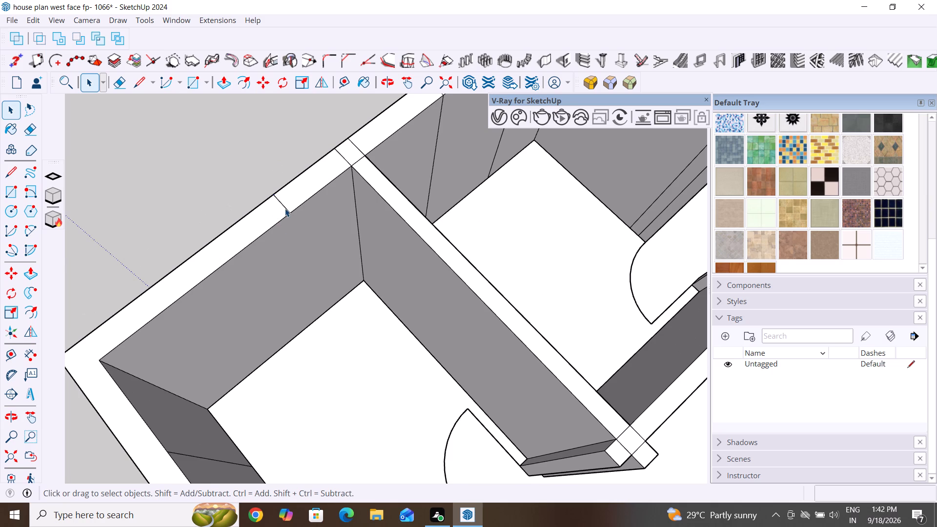
pyautogui.press('Delete')
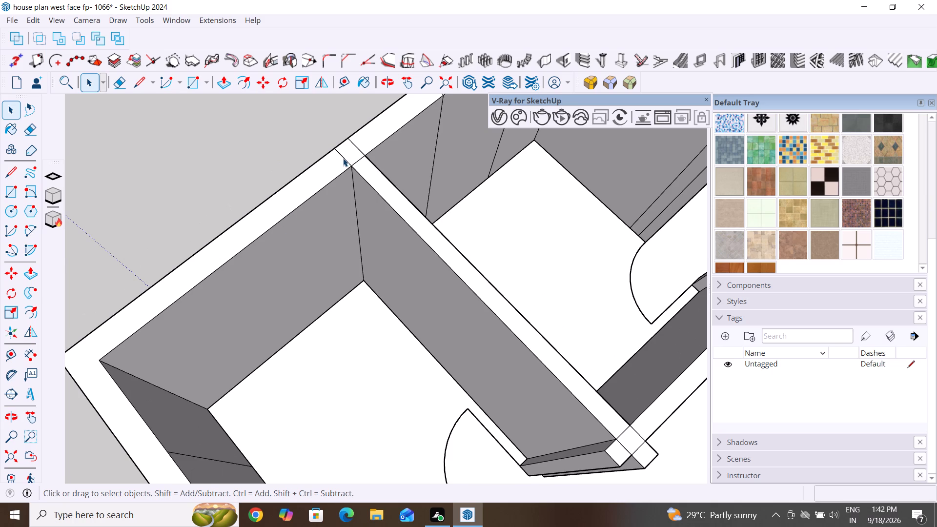
# Delete the two lines crossing the side wall's top where the partition behind the front corner room meets it.
pyautogui.click(343, 158)
pyautogui.press('Delete')
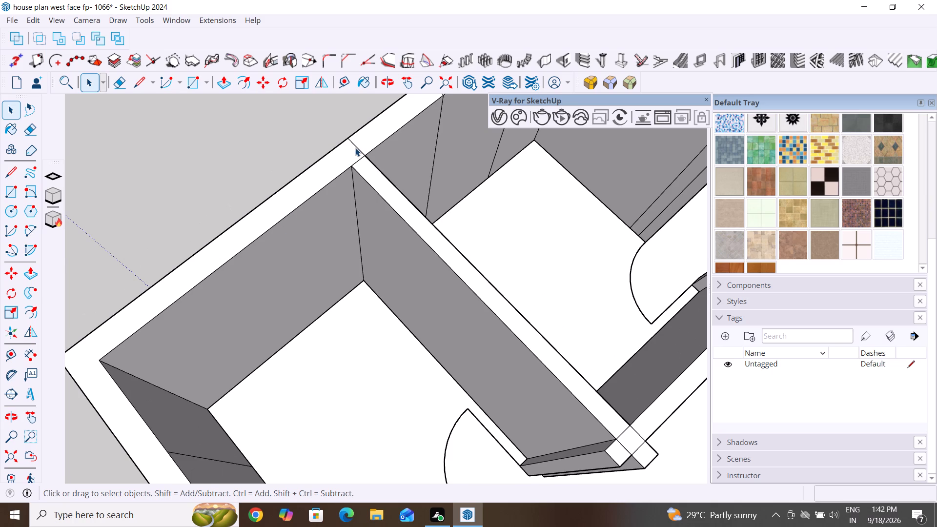
pyautogui.click(355, 148)
pyautogui.press('Delete')
# Delete the two mid-wall lines crossing the side wall's top along the room behind the front corner room.
pyautogui.scroll(-6, 427, 248)
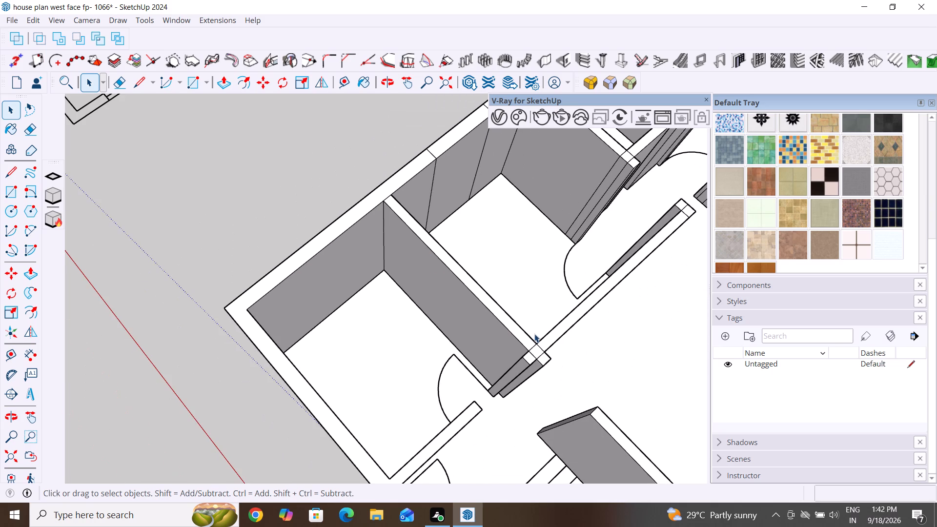
pyautogui.moveTo(535, 335); pyautogui.dragTo(164, 279, button='middle')
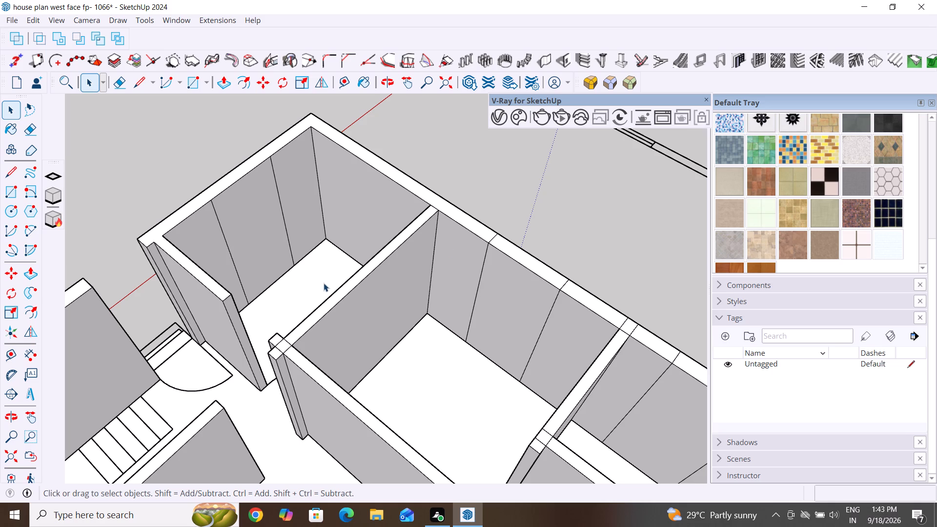
pyautogui.moveTo(285, 386); pyautogui.dragTo(300, 370, button='middle')
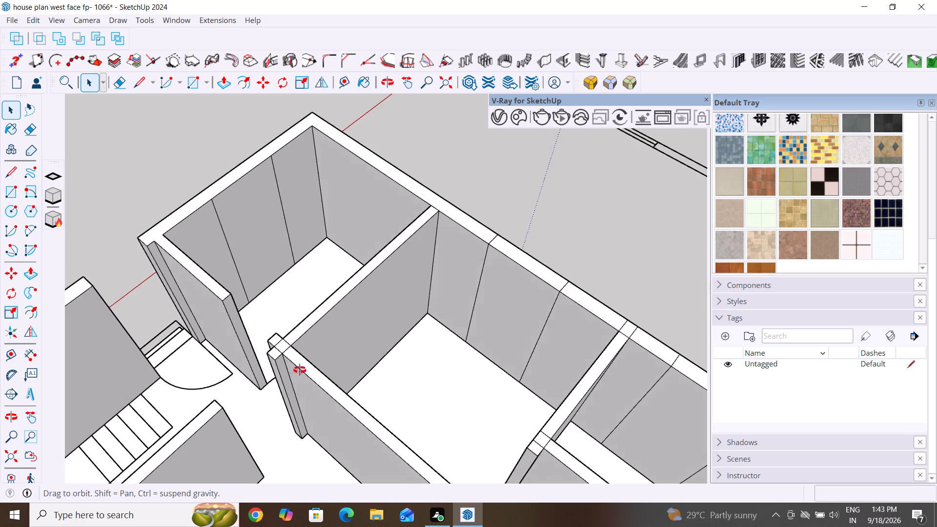
pyautogui.moveTo(300, 370); pyautogui.dragTo(450, 206, button='middle')
pyautogui.scroll(-9, 314, 307)
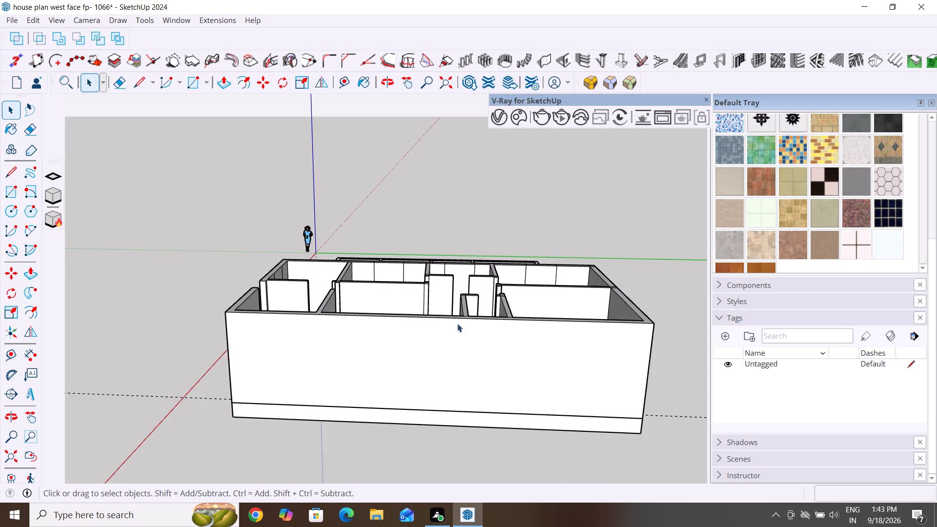
pyautogui.moveTo(449, 335); pyautogui.dragTo(96, 370, button='middle')
pyautogui.moveTo(435, 372); pyautogui.dragTo(145, 486, button='middle')
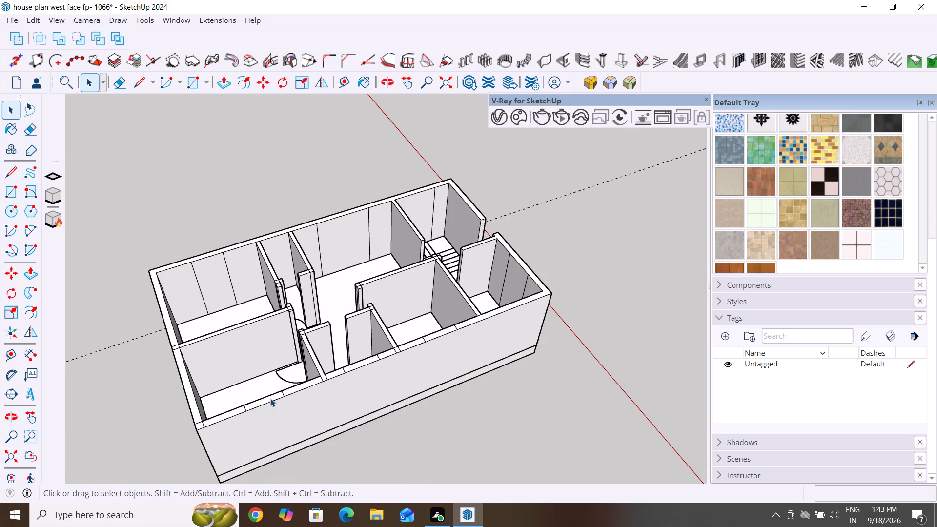
pyautogui.moveTo(455, 395); pyautogui.dragTo(232, 466, button='middle')
pyautogui.scroll(1, 417, 417)
pyautogui.moveTo(517, 407); pyautogui.dragTo(414, 441, button='middle')
pyautogui.scroll(5, 306, 346)
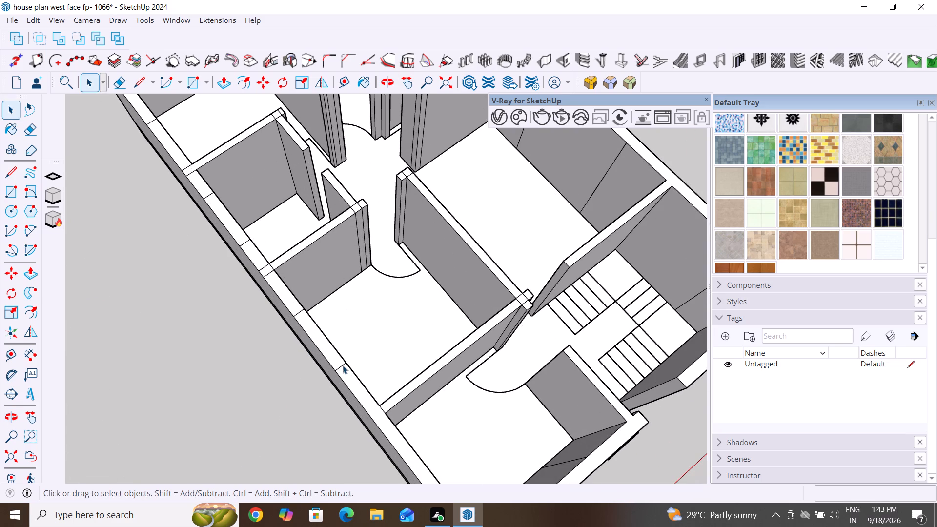
pyautogui.click(343, 365)
pyautogui.press('Delete')
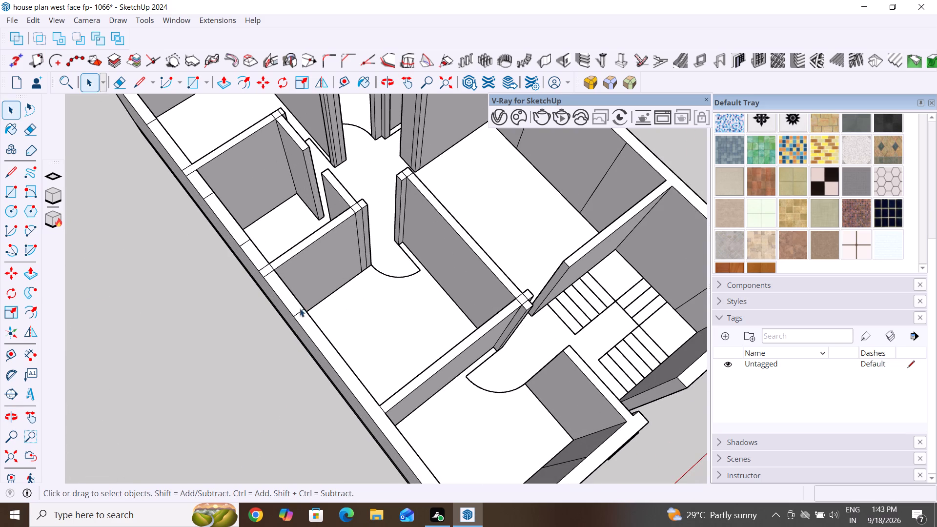
pyautogui.click(297, 313)
pyautogui.press('Delete')
# Delete the four lines on the wall tops where the front corner room's rear partition crosses the second room's hall-side partition.
pyautogui.scroll(1, 489, 383)
pyautogui.moveTo(472, 395); pyautogui.dragTo(379, 401, button='middle')
pyautogui.scroll(-4, 379, 401)
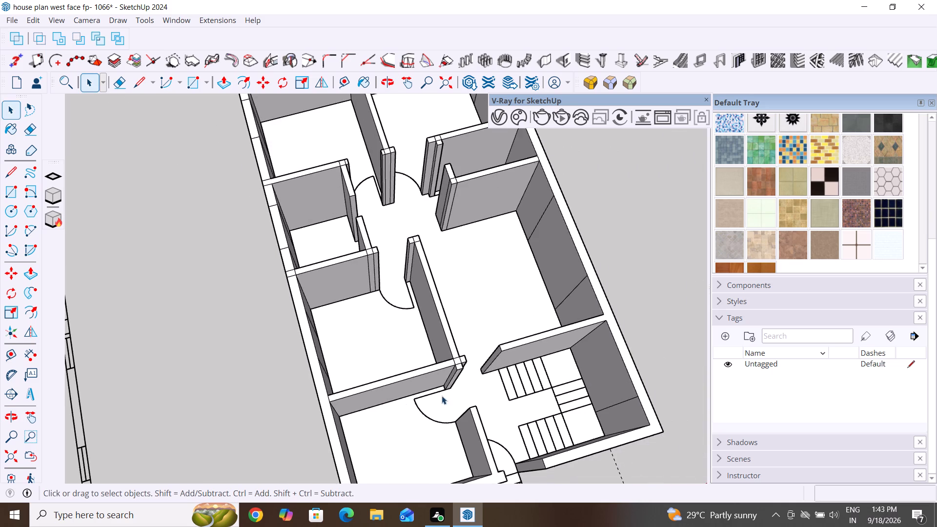
pyautogui.scroll(5, 509, 383)
pyautogui.scroll(5, 387, 344)
pyautogui.moveTo(425, 360); pyautogui.dragTo(398, 359, button='middle')
pyautogui.scroll(7, 416, 345)
pyautogui.click(416, 336)
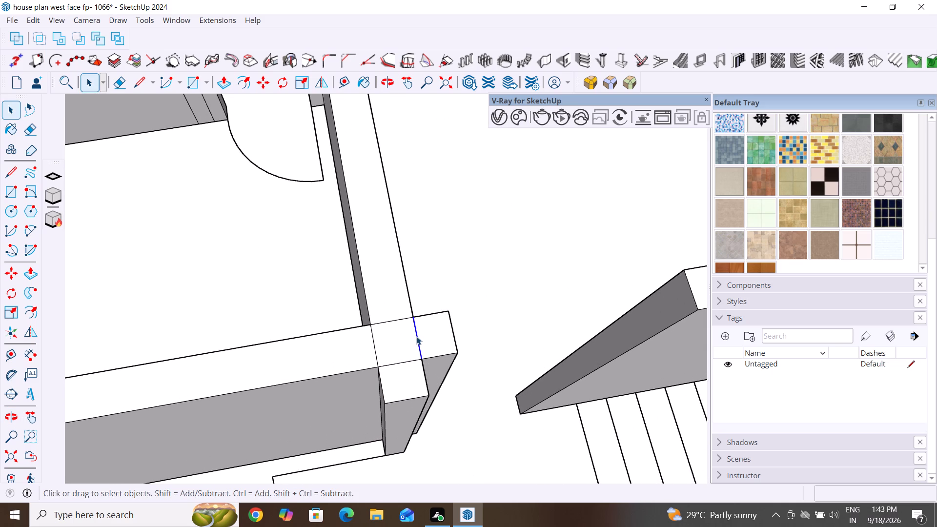
pyautogui.press('Delete')
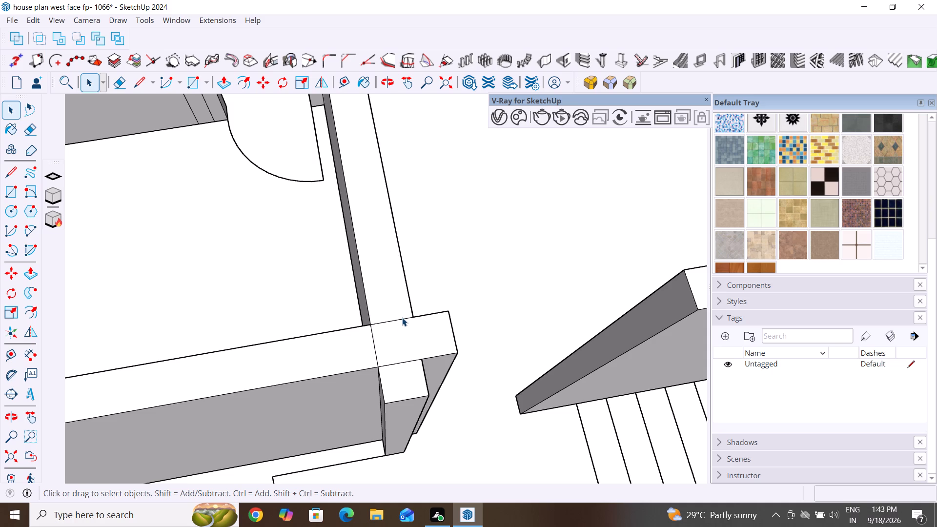
pyautogui.click(402, 318)
pyautogui.press('Delete')
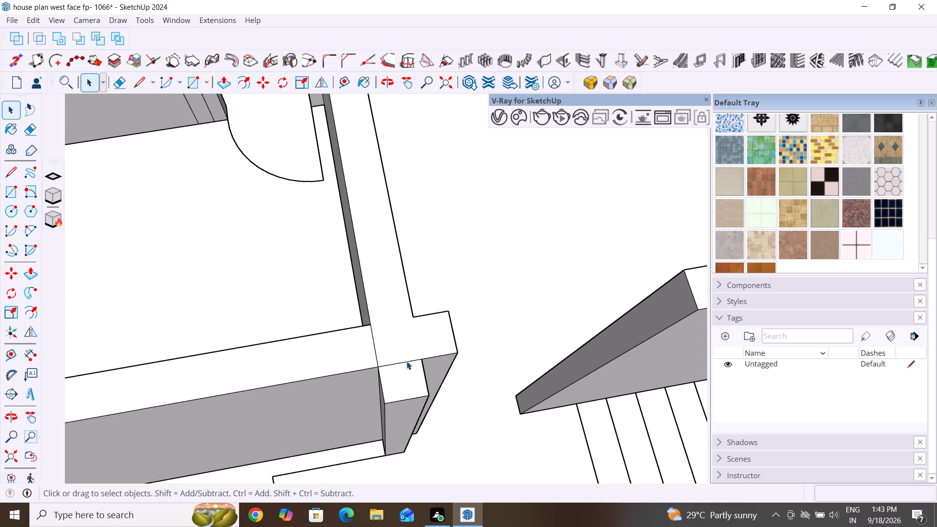
pyautogui.click(407, 361)
pyautogui.press('Delete')
pyautogui.click(375, 349)
pyautogui.press('Delete')
# Delete the two vertical lines on the inner face of the front corner room's front wall.
pyautogui.scroll(-5, 464, 369)
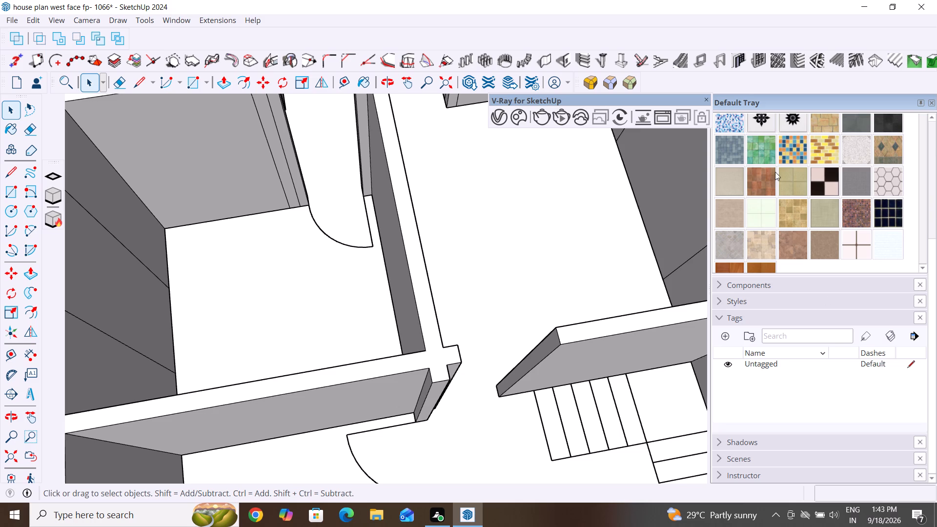
pyautogui.scroll(-7, 627, 190)
pyautogui.moveTo(586, 336); pyautogui.dragTo(162, 221, button='middle')
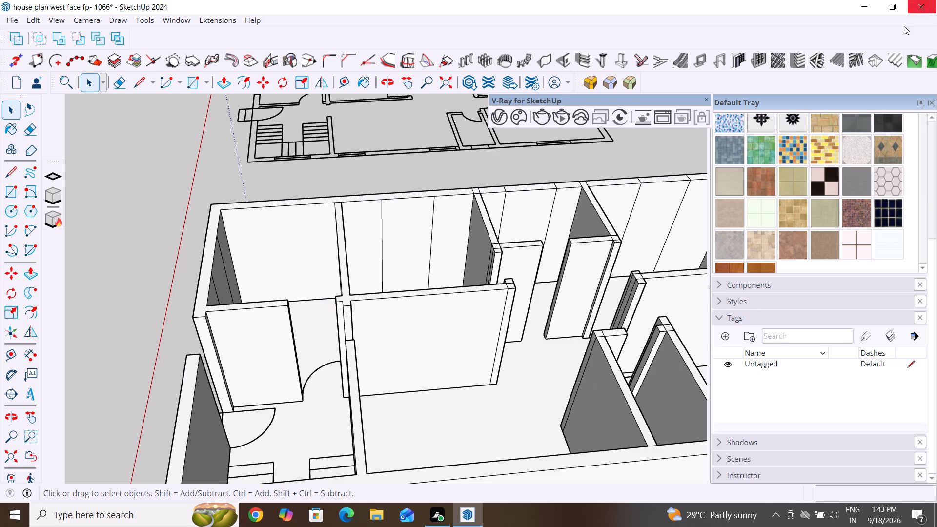
pyautogui.moveTo(557, 407); pyautogui.dragTo(250, 467, button='middle')
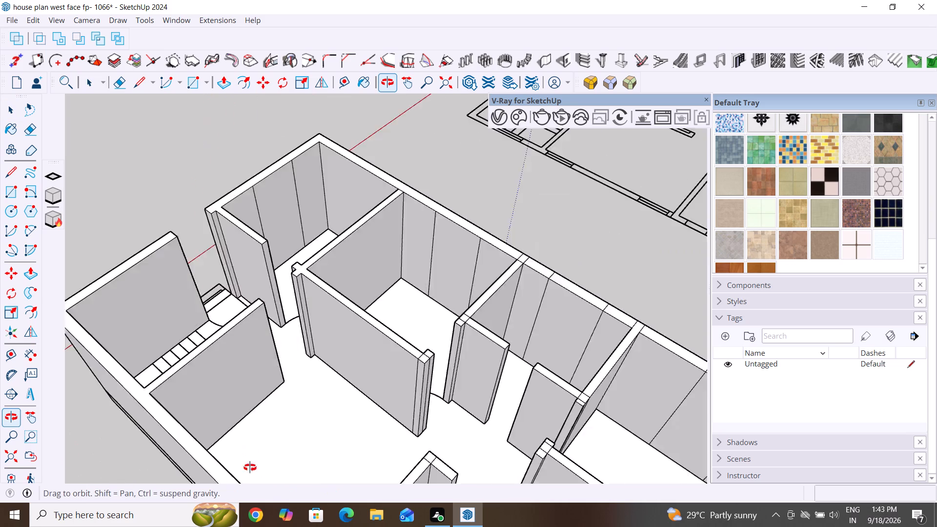
pyautogui.moveTo(250, 467); pyautogui.dragTo(186, 482, button='middle')
pyautogui.scroll(-1, 186, 482)
pyautogui.scroll(-6, 268, 417)
pyautogui.scroll(5, 358, 239)
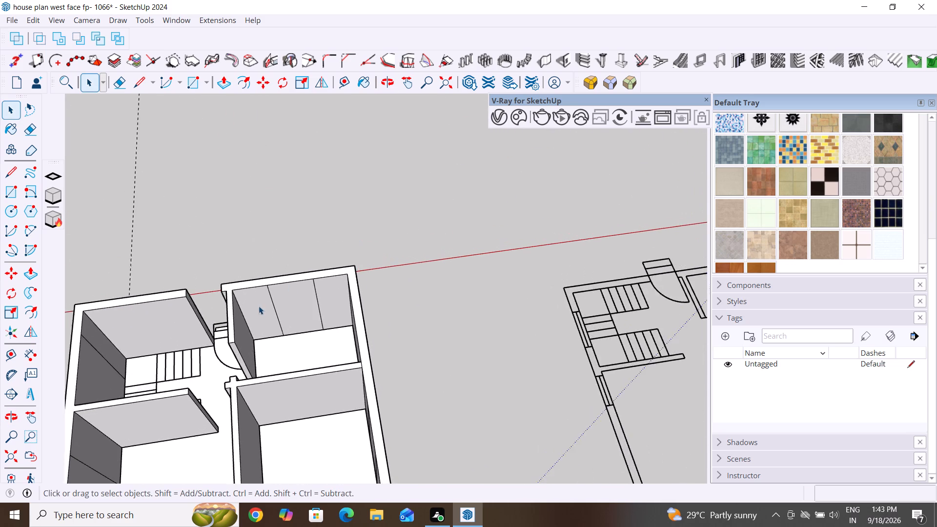
pyautogui.scroll(8, 258, 306)
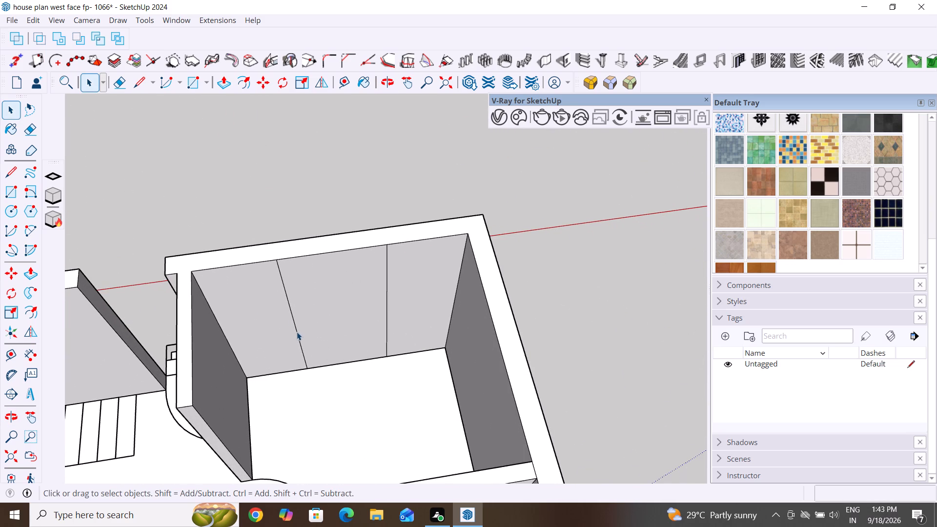
pyautogui.click(296, 333)
pyautogui.press('Delete')
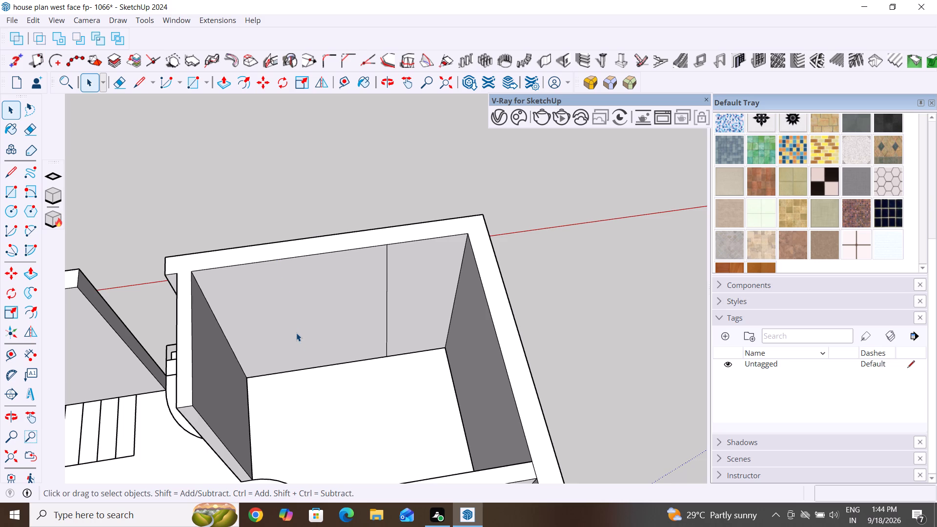
pyautogui.click(387, 305)
pyautogui.press('Delete')
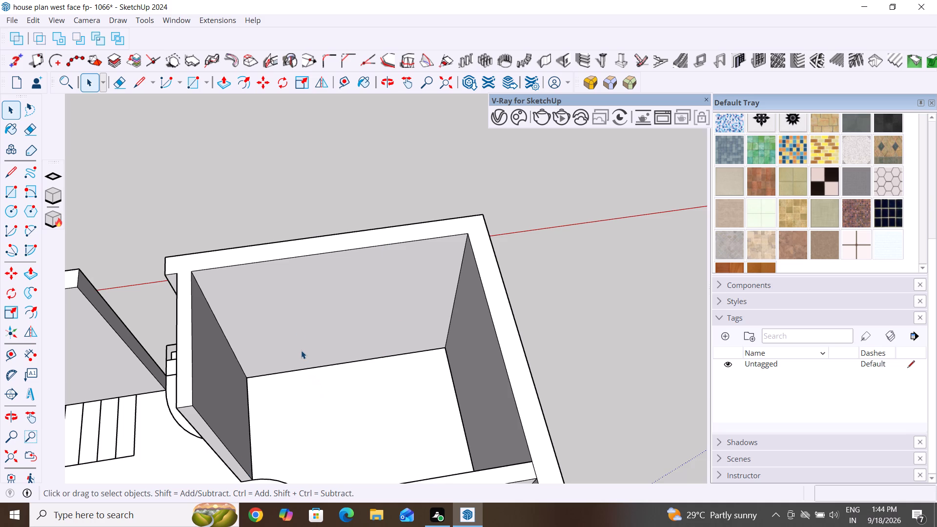
# Delete the two vertical lines on the side wall's inner face in the second room, behind the front corner room.
pyautogui.moveTo(305, 389); pyautogui.dragTo(478, 335, button='middle')
pyautogui.scroll(-5, 288, 145)
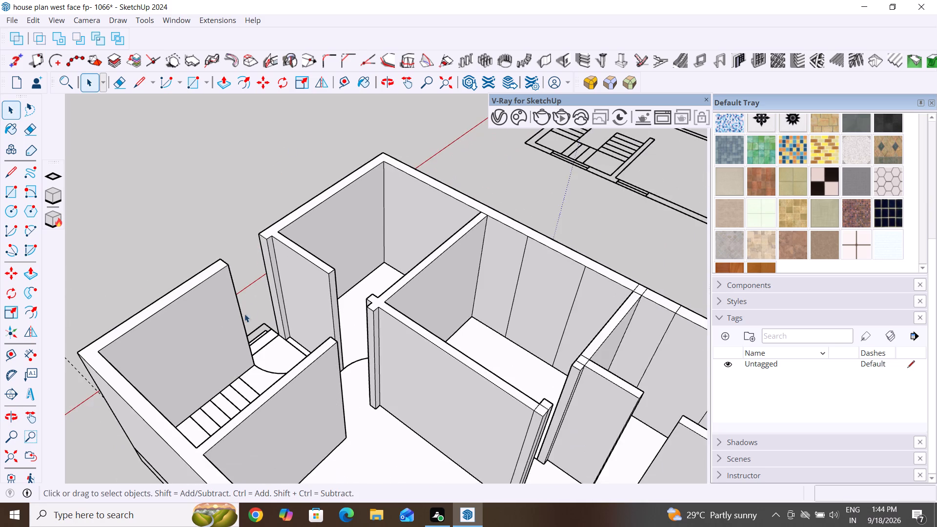
pyautogui.scroll(-4, 243, 314)
pyautogui.moveTo(279, 341); pyautogui.dragTo(632, 342, button='middle')
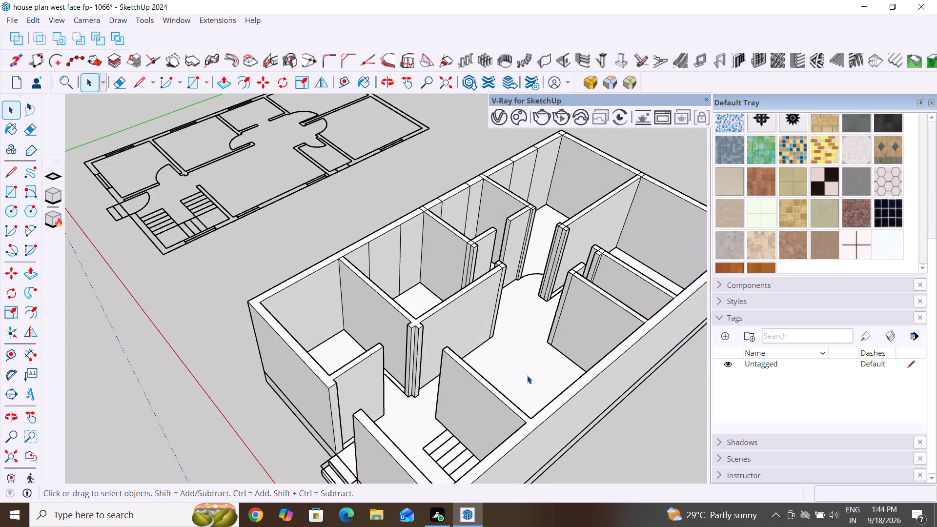
pyautogui.moveTo(522, 379); pyautogui.dragTo(348, 374, button='middle')
pyautogui.scroll(8, 408, 229)
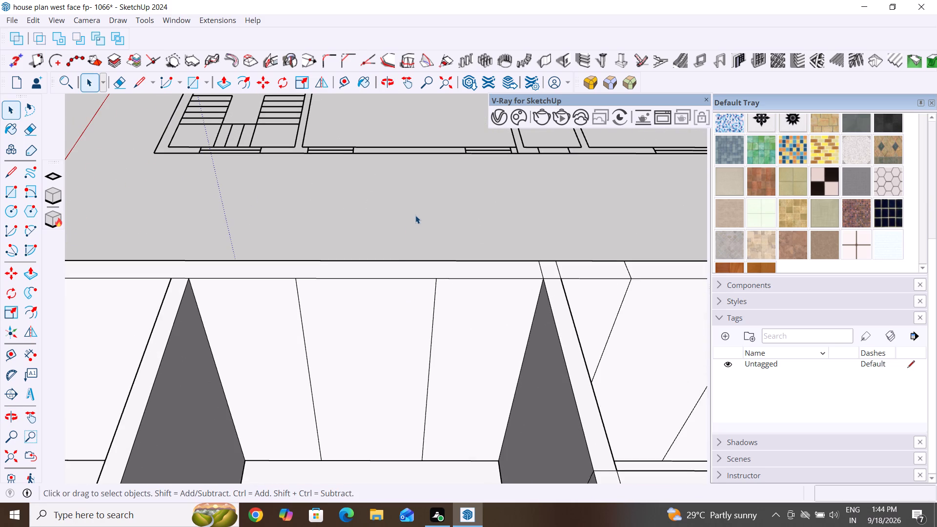
pyautogui.click(304, 337)
pyautogui.press('Delete')
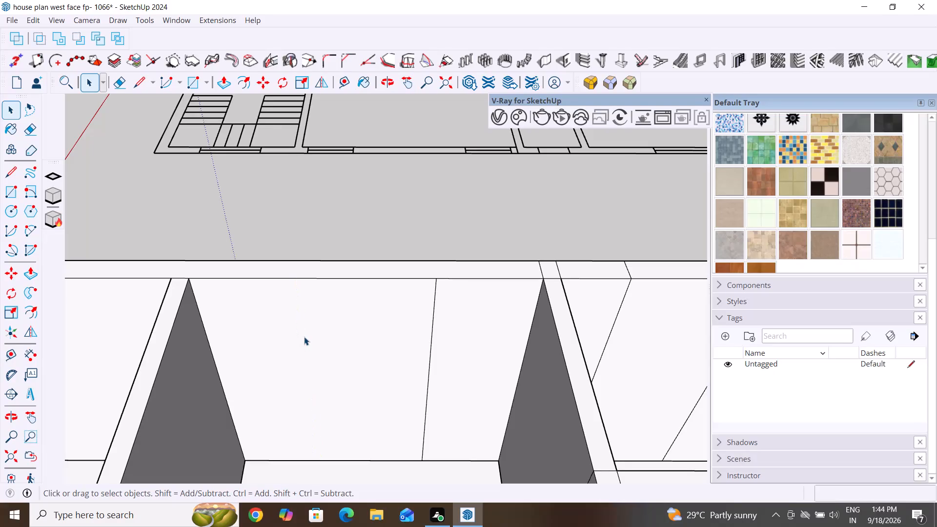
pyautogui.click(428, 379)
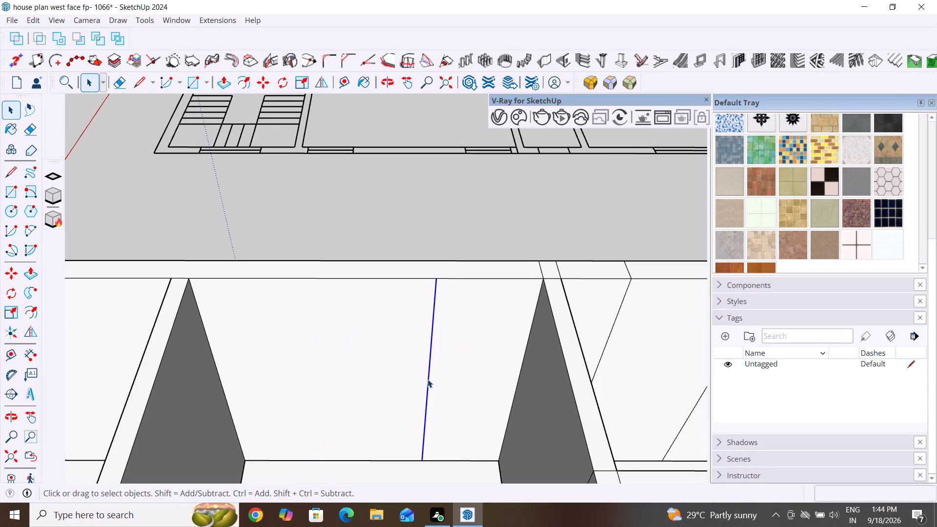
pyautogui.press('Delete')
# Delete the two vertical lines near the doorway end of the second room's rear partition, on the face inside that room.
pyautogui.scroll(-13, 406, 406)
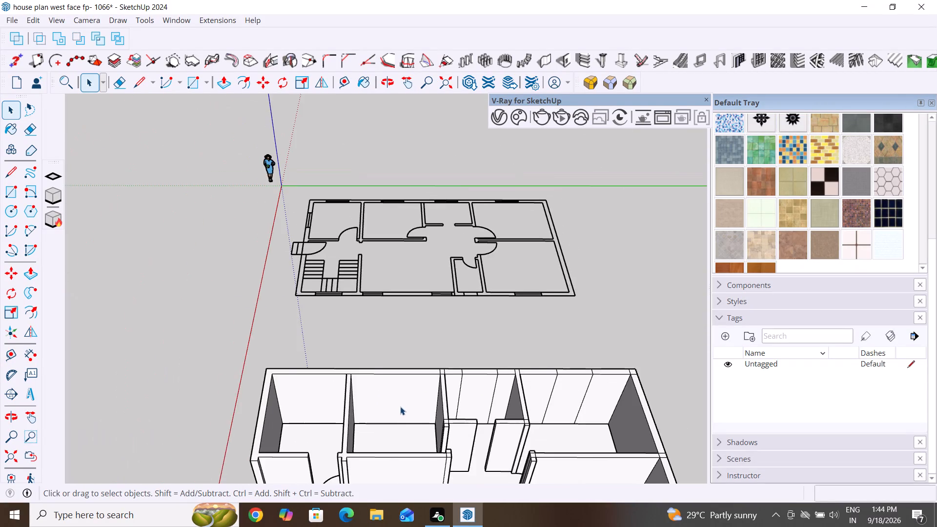
pyautogui.moveTo(401, 412); pyautogui.dragTo(441, 456, button='middle')
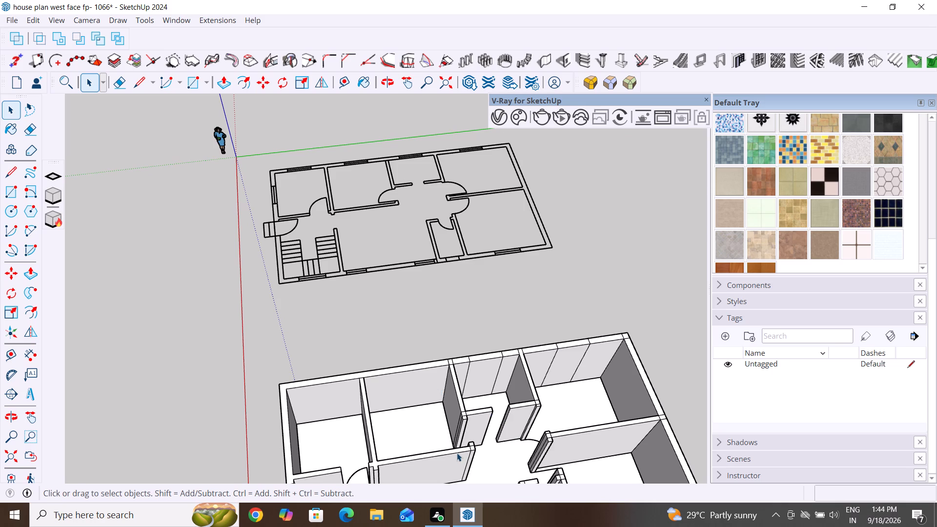
pyautogui.scroll(3, 484, 444)
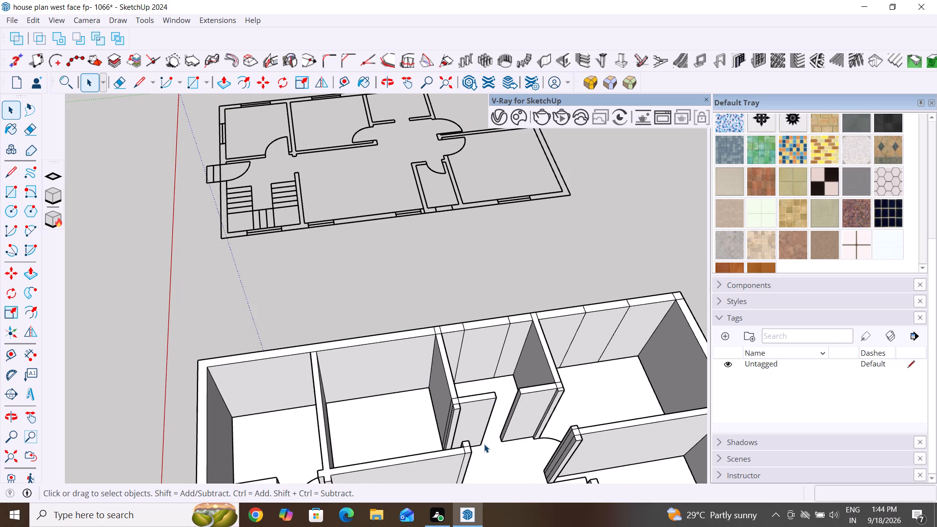
pyautogui.moveTo(417, 408); pyautogui.dragTo(569, 389, button='middle')
pyautogui.moveTo(489, 388); pyautogui.dragTo(520, 395, button='middle')
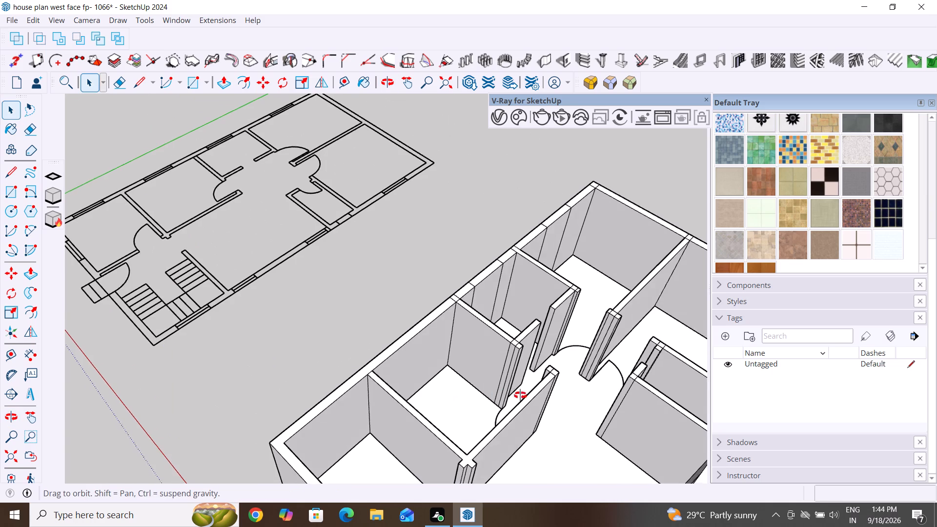
pyautogui.moveTo(520, 395); pyautogui.dragTo(579, 376, button='middle')
pyautogui.scroll(5, 490, 333)
pyautogui.moveTo(493, 330); pyautogui.dragTo(618, 243, button='middle')
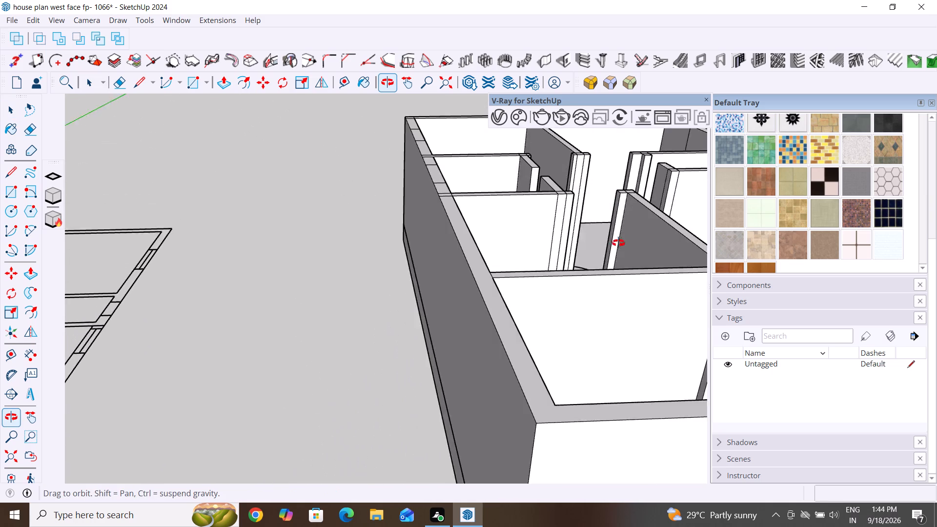
pyautogui.moveTo(618, 243); pyautogui.dragTo(537, 278, button='middle')
pyautogui.scroll(4, 536, 278)
pyautogui.moveTo(545, 348); pyautogui.dragTo(525, 389, button='middle')
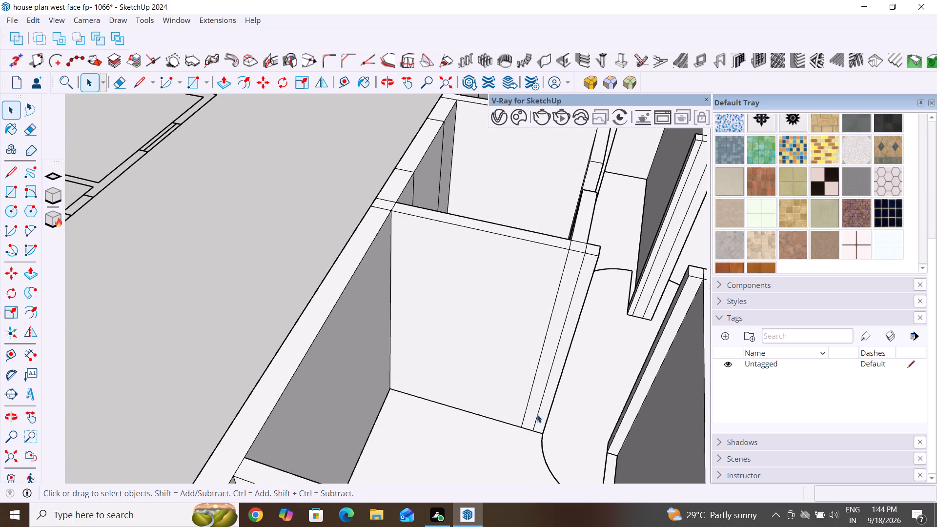
pyautogui.click(537, 414)
pyautogui.press('Delete')
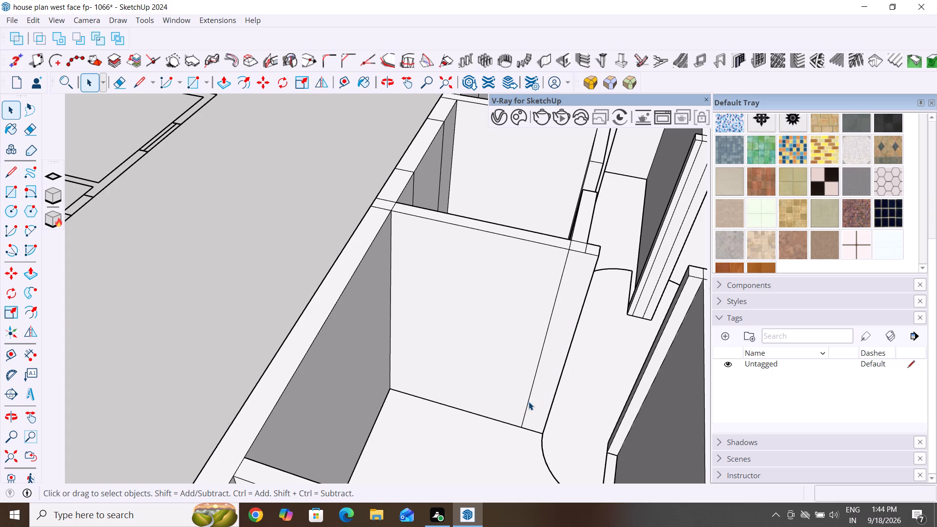
pyautogui.click(529, 402)
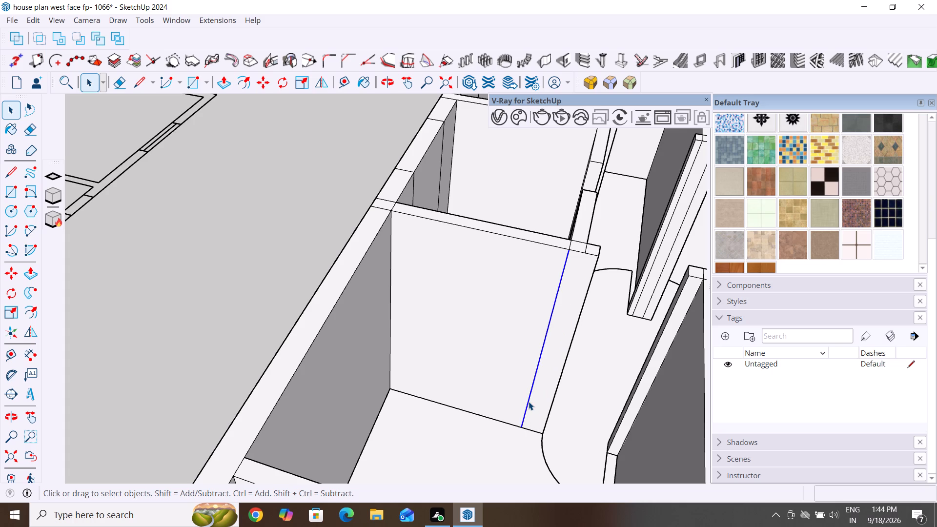
pyautogui.press('Delete')
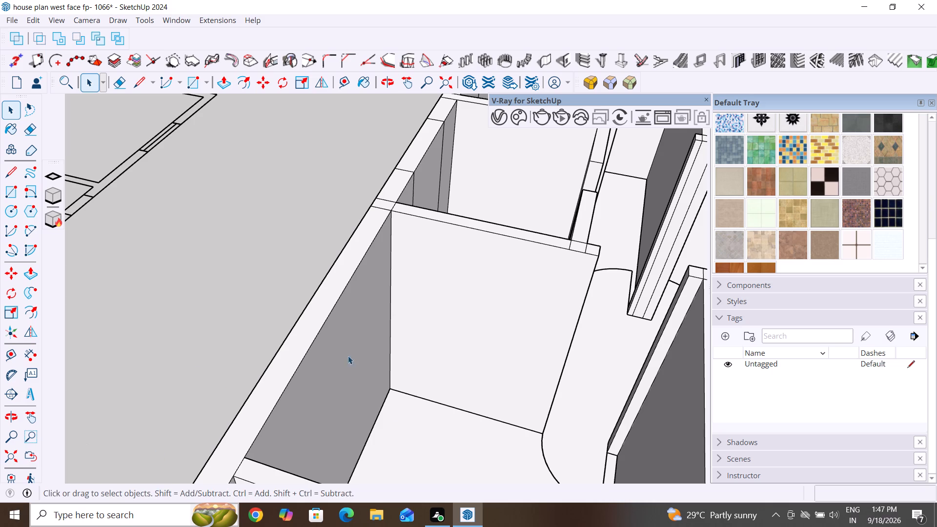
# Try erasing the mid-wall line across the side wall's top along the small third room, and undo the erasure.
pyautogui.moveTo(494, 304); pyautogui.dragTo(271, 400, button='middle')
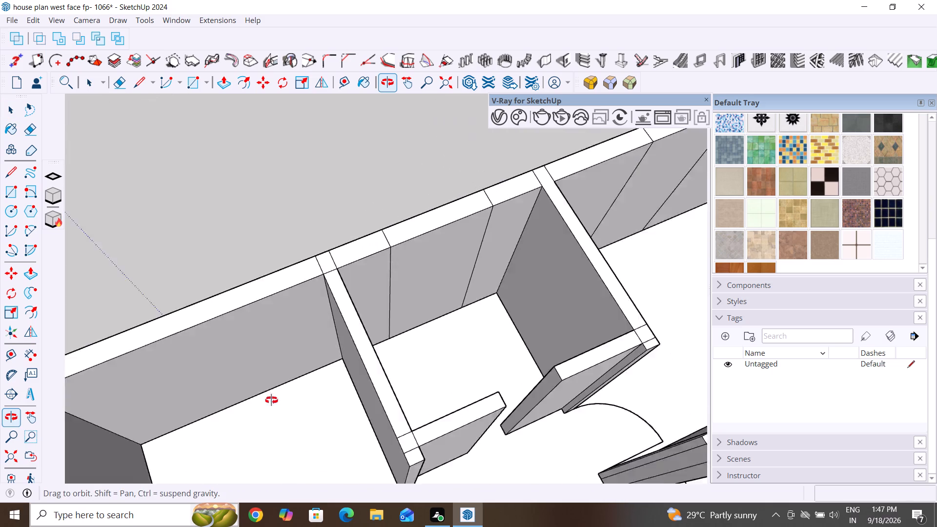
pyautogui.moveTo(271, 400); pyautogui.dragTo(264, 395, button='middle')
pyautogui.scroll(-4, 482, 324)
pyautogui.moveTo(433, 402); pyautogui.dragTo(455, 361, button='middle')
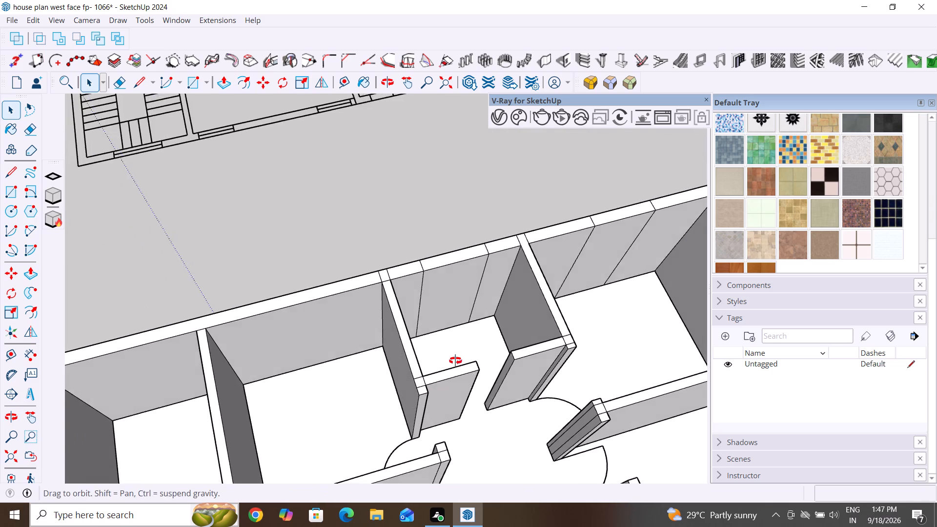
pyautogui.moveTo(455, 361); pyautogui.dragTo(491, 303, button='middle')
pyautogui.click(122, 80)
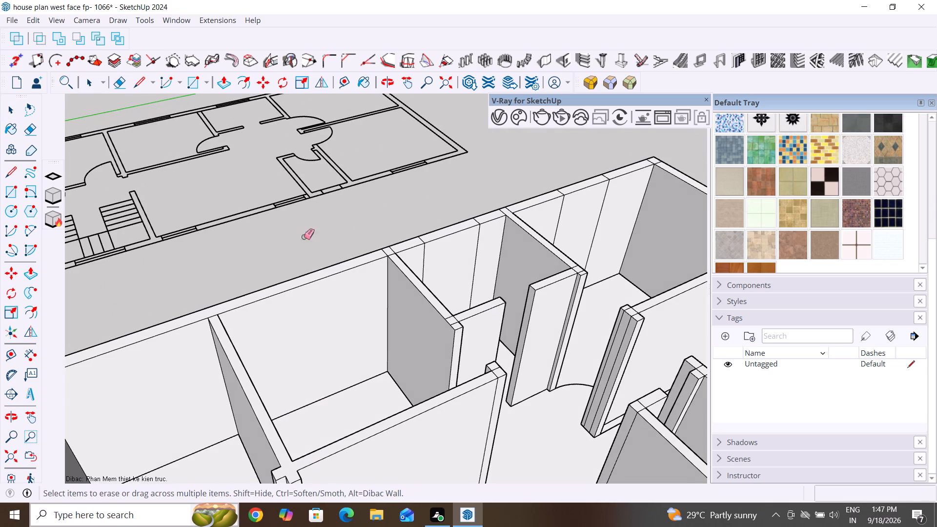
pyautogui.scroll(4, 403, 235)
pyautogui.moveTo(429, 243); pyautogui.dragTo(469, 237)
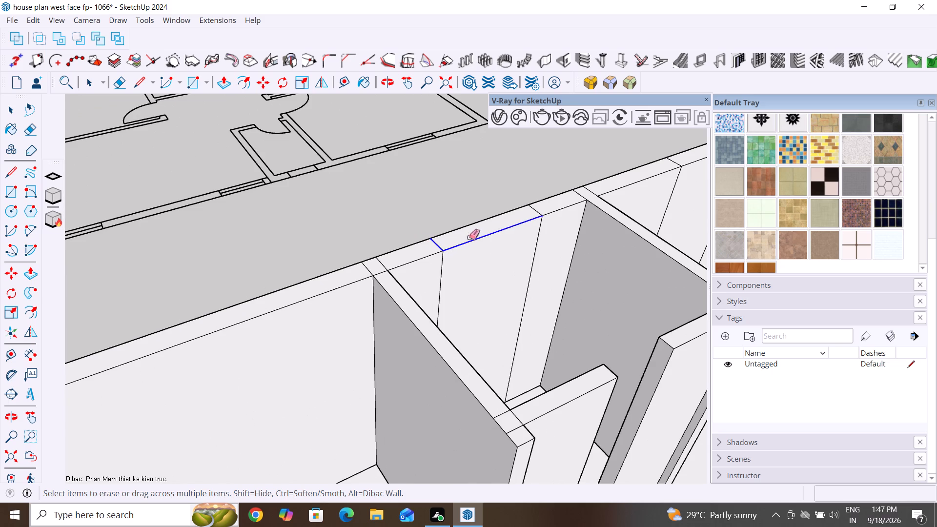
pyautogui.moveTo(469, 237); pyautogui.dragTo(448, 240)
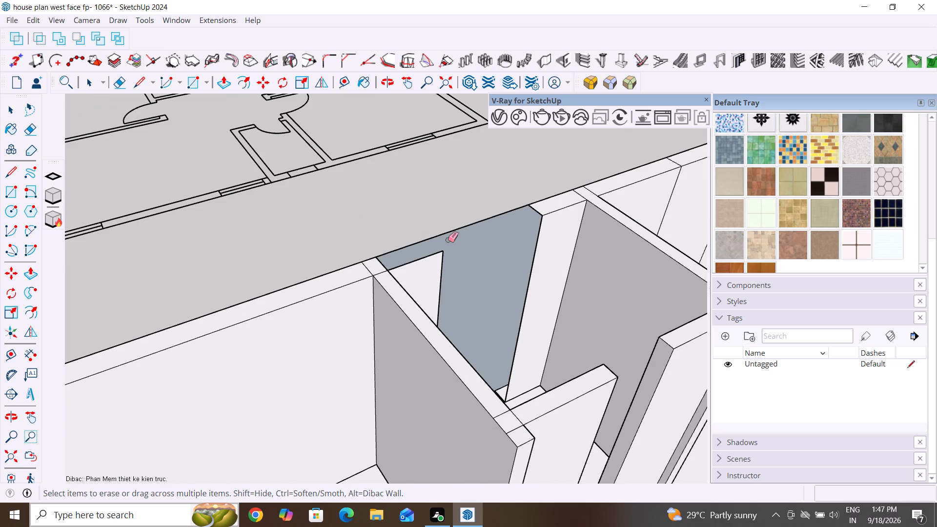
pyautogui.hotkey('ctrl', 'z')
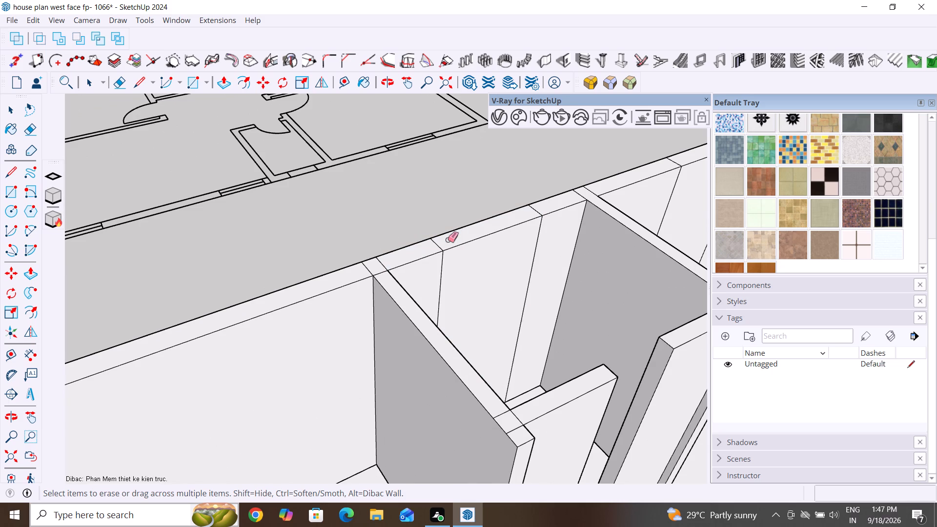
# Erase the small third room's nearer mid-wall line on the side wall's top and the two lines where the second room's rear partition meets it.
pyautogui.scroll(8, 448, 240)
pyautogui.moveTo(426, 254); pyautogui.dragTo(459, 247)
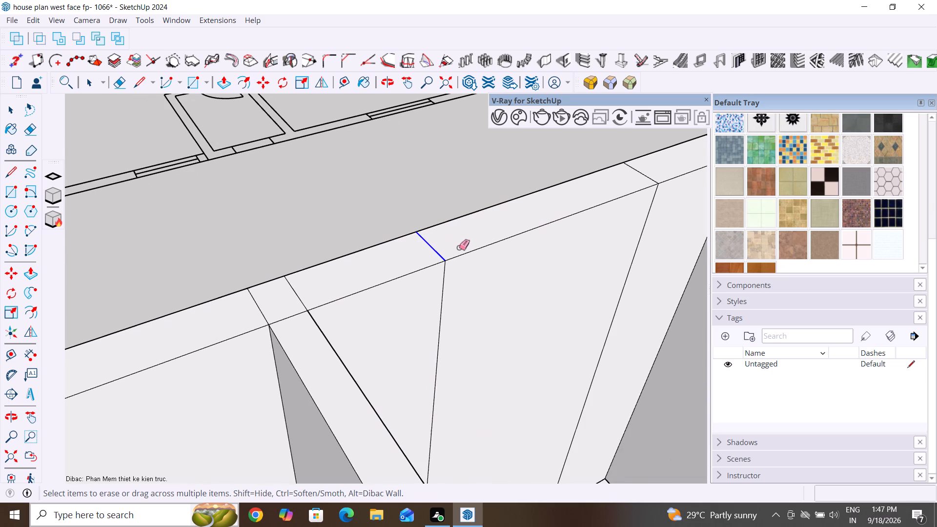
pyautogui.moveTo(459, 247); pyautogui.dragTo(458, 247)
pyautogui.moveTo(238, 314); pyautogui.dragTo(307, 285)
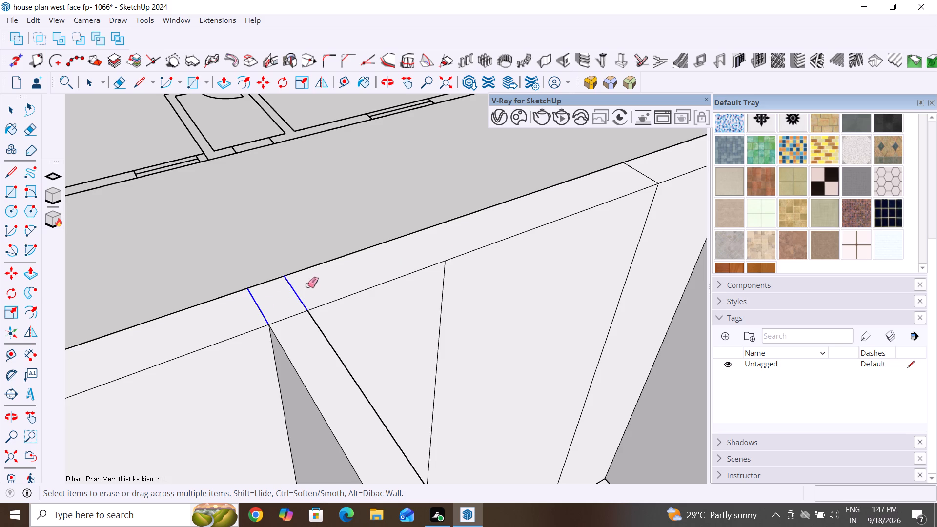
pyautogui.moveTo(307, 285); pyautogui.dragTo(307, 284)
# Erase the two vertical lines on the side wall's inner face in the small third room.
pyautogui.scroll(-3, 307, 284)
pyautogui.moveTo(396, 312); pyautogui.dragTo(412, 307)
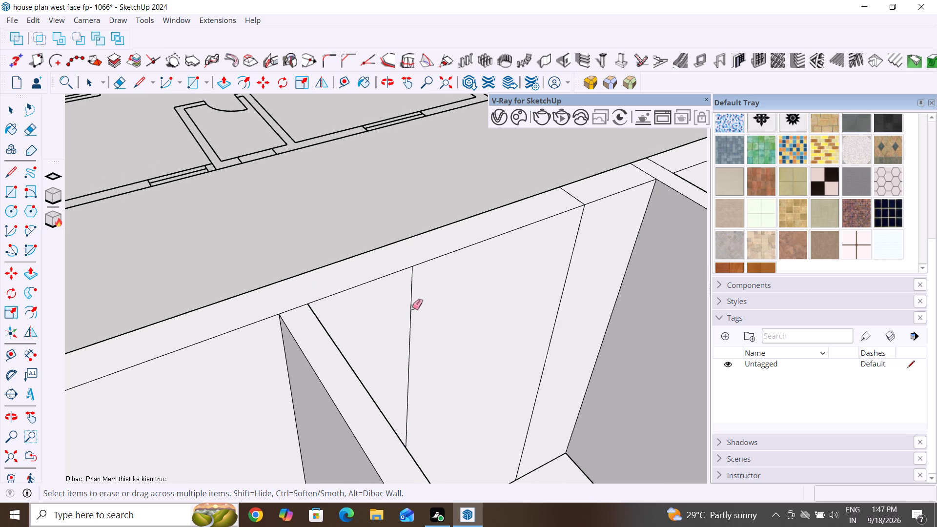
pyautogui.moveTo(412, 307); pyautogui.dragTo(423, 304)
pyautogui.scroll(-5, 473, 340)
pyautogui.moveTo(520, 338); pyautogui.dragTo(512, 357, button='middle')
pyautogui.moveTo(519, 331); pyautogui.dragTo(536, 329)
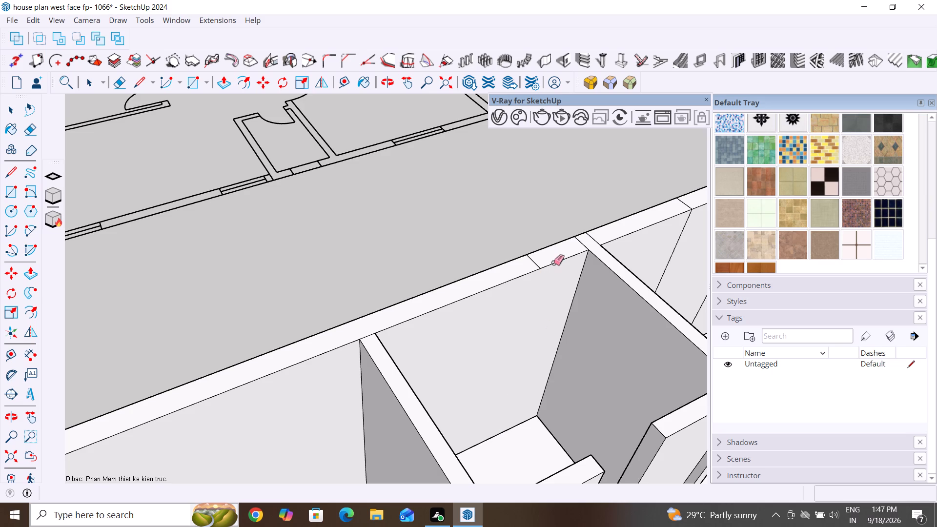
# Erase the small third room's remaining mid-wall line on the side wall's top and the two lines where its rear partition meets that wall.
pyautogui.scroll(8, 520, 268)
pyautogui.moveTo(561, 250); pyautogui.dragTo(526, 262)
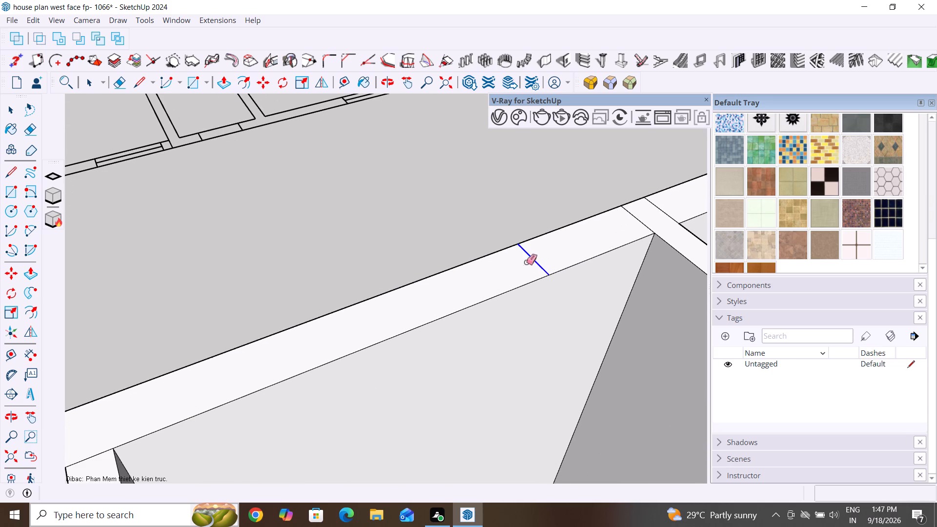
pyautogui.moveTo(526, 262); pyautogui.dragTo(514, 268)
pyautogui.scroll(-5, 367, 368)
pyautogui.scroll(4, 531, 283)
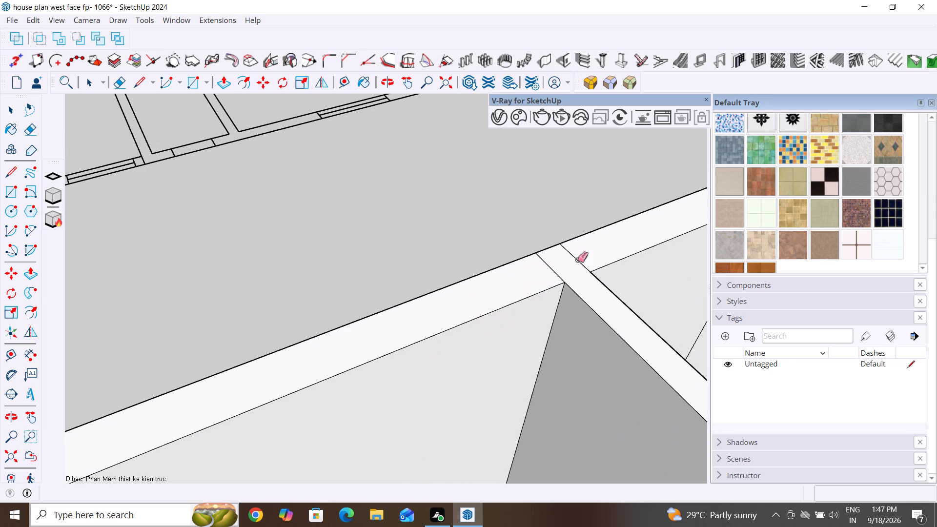
pyautogui.moveTo(601, 239); pyautogui.dragTo(539, 269)
pyautogui.scroll(-5, 539, 269)
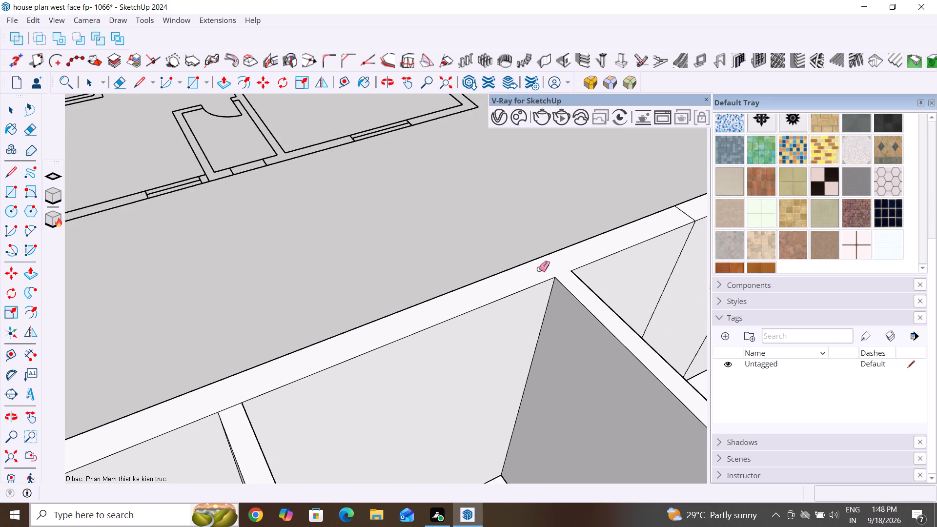
# Erase the short line where the top of the partition between the second and third rooms meets the side wall.
pyautogui.scroll(-5, 501, 290)
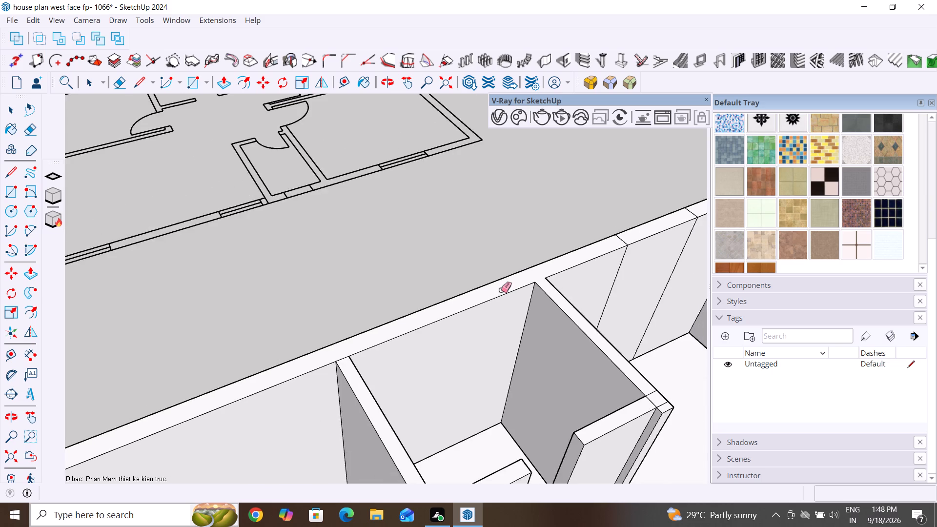
pyautogui.scroll(-5, 501, 290)
pyautogui.moveTo(473, 343); pyautogui.dragTo(403, 381, button='middle')
pyautogui.scroll(9, 382, 359)
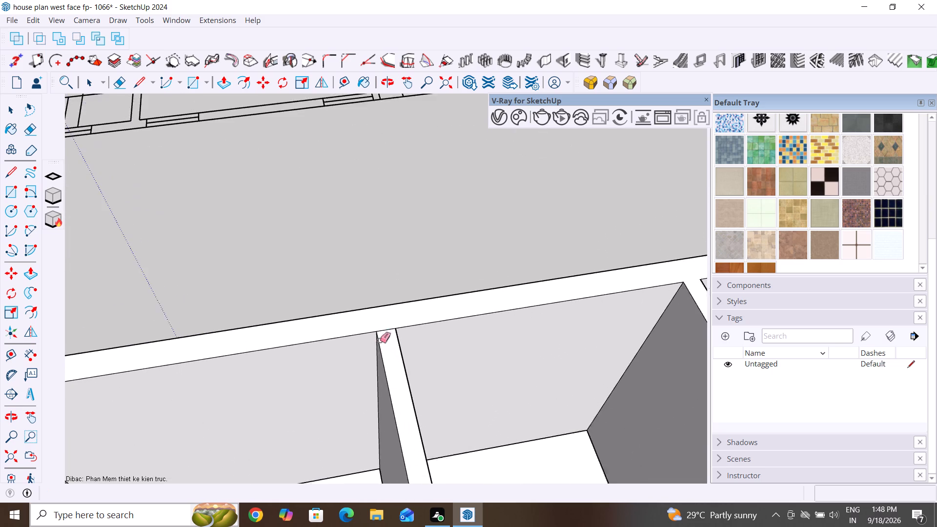
pyautogui.moveTo(388, 332); pyautogui.dragTo(384, 317)
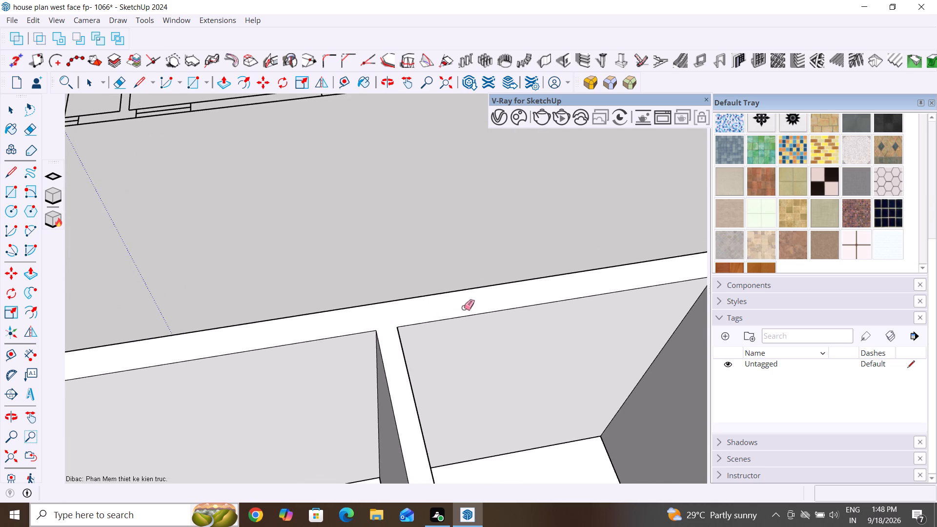
pyautogui.scroll(-8, 466, 307)
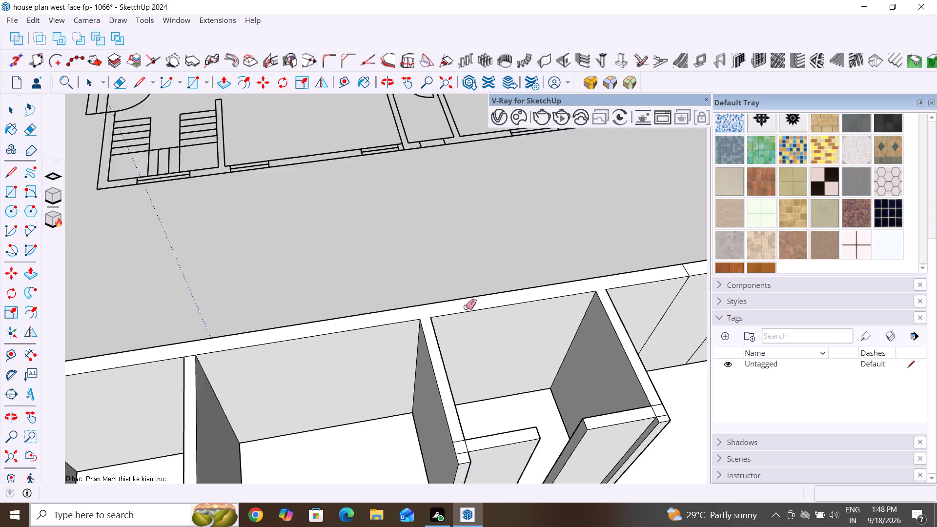
# Erase the leftover lines on the wall top where the second room's rear partition joins the third room's short doorway wall.
pyautogui.scroll(-8, 466, 307)
pyautogui.scroll(5, 489, 398)
pyautogui.scroll(4, 449, 353)
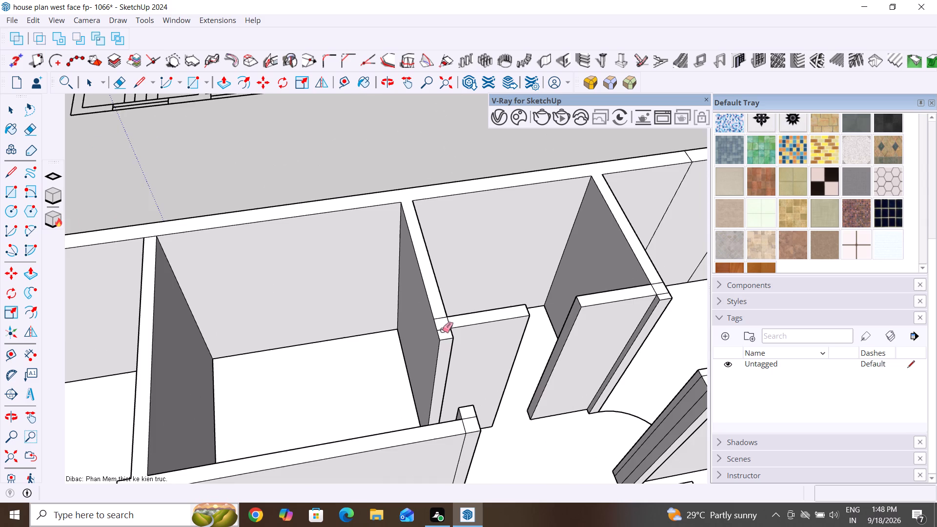
pyautogui.scroll(5, 443, 327)
pyautogui.moveTo(447, 336); pyautogui.dragTo(439, 305)
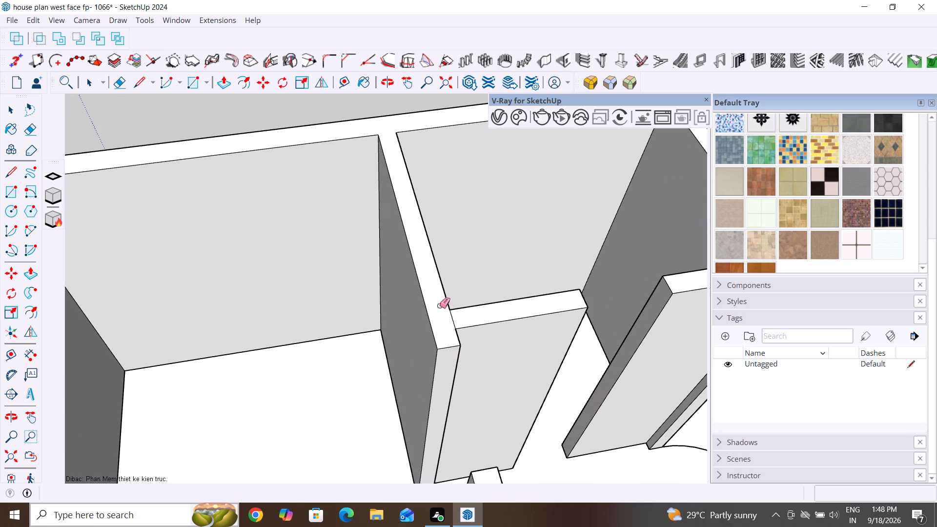
pyautogui.moveTo(444, 323); pyautogui.dragTo(454, 320)
pyautogui.scroll(-6, 454, 320)
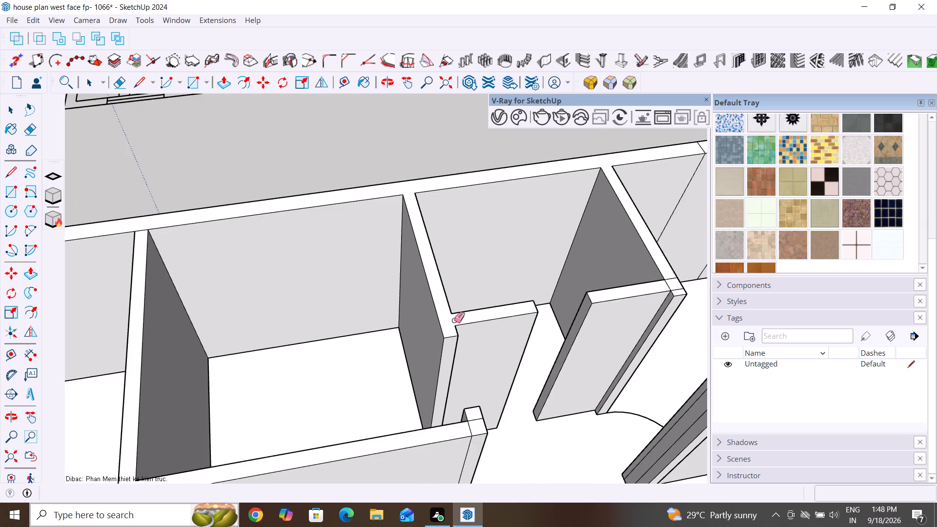
# Erase the three leftover lines on the wall top where the third room's rear partition joins its short doorway wall.
pyautogui.scroll(-4, 454, 320)
pyautogui.moveTo(503, 337); pyautogui.dragTo(491, 353, button='middle')
pyautogui.scroll(8, 654, 312)
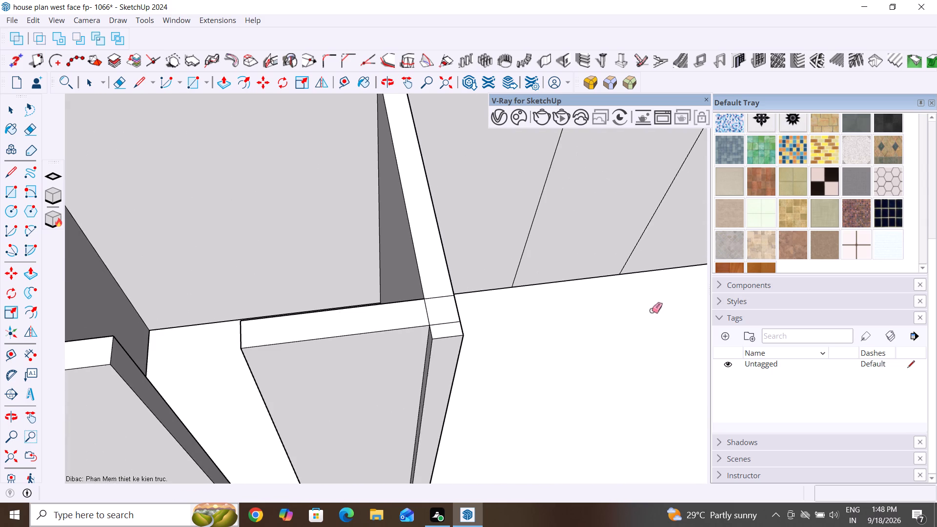
pyautogui.scroll(3, 447, 329)
pyautogui.moveTo(448, 327); pyautogui.dragTo(441, 293)
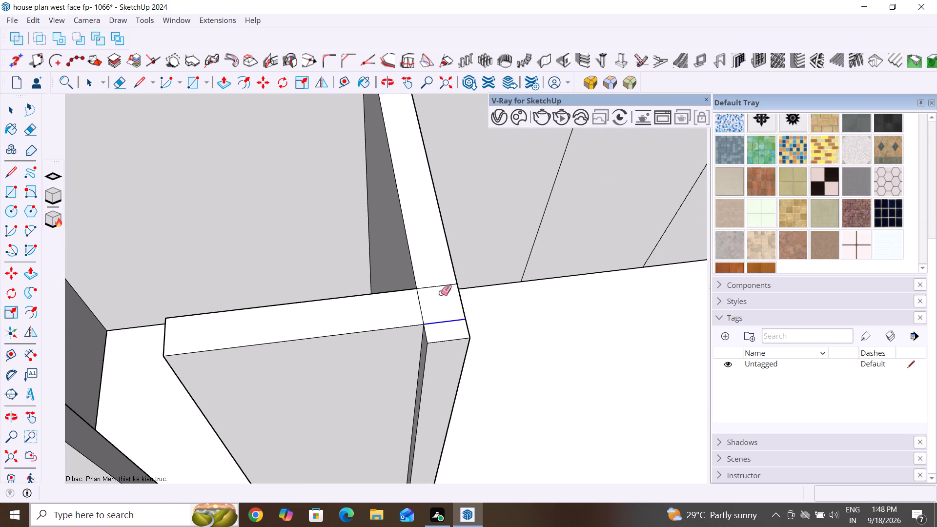
pyautogui.moveTo(441, 293); pyautogui.dragTo(438, 279)
pyautogui.moveTo(415, 307); pyautogui.dragTo(428, 303)
pyautogui.scroll(-15, 428, 303)
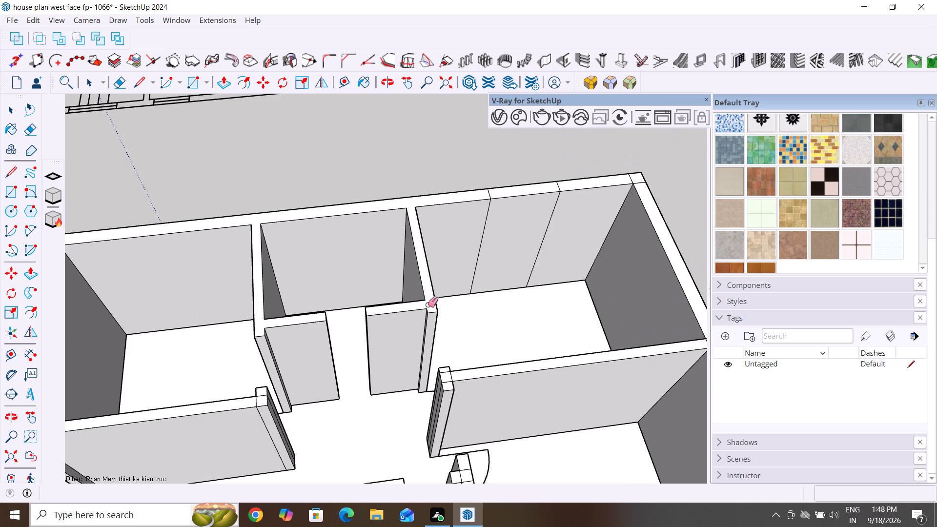
# Erase the two vertical lines on the side wall's inner face in the rear corner room and the two lines across its top.
pyautogui.scroll(7, 583, 160)
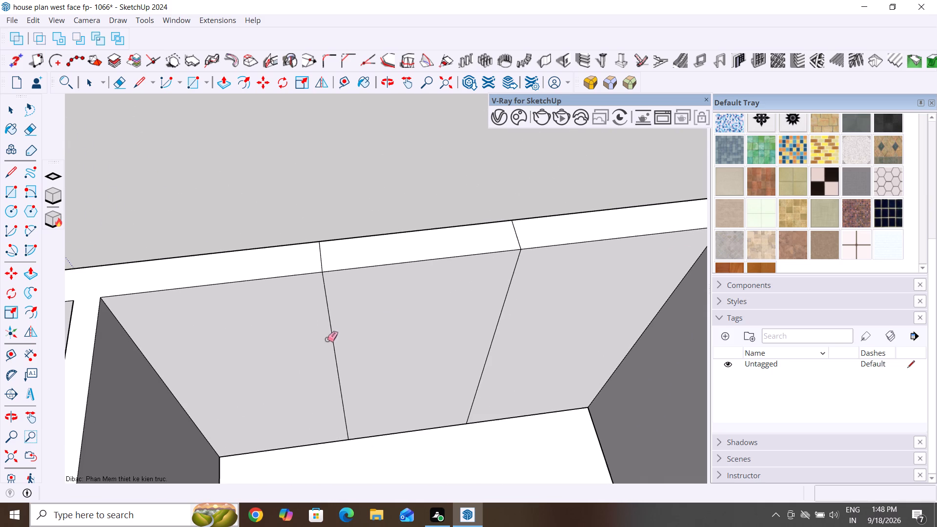
pyautogui.moveTo(319, 339); pyautogui.dragTo(348, 331)
pyautogui.moveTo(483, 313); pyautogui.dragTo(509, 315)
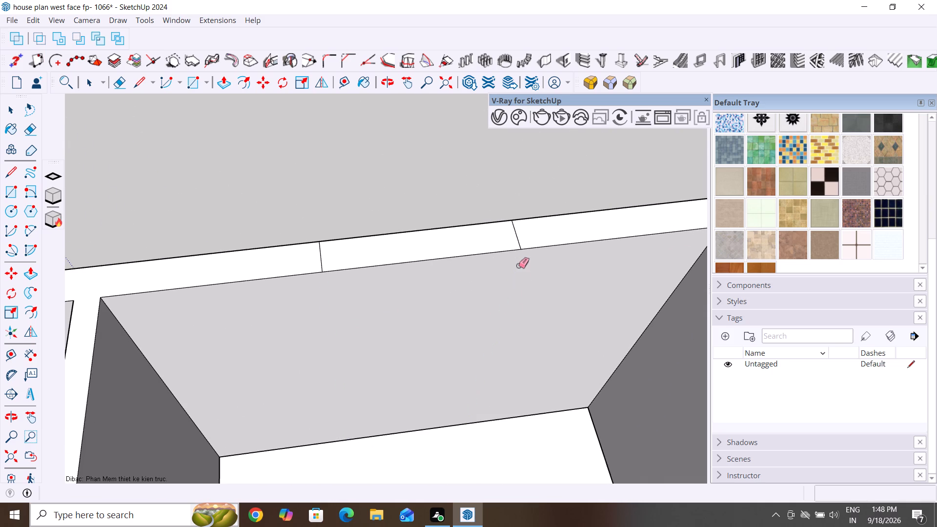
pyautogui.moveTo(505, 239); pyautogui.dragTo(536, 236)
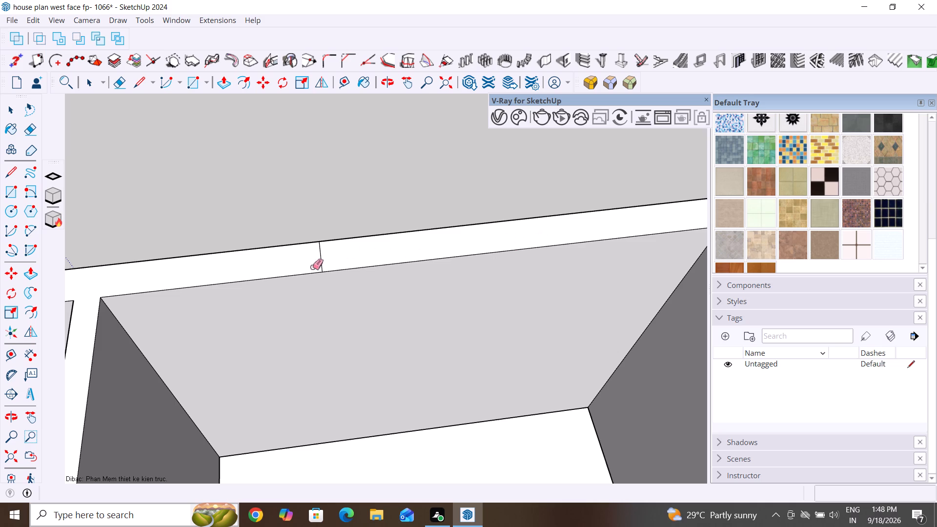
pyautogui.moveTo(314, 258); pyautogui.dragTo(352, 248)
pyautogui.scroll(-10, 500, 295)
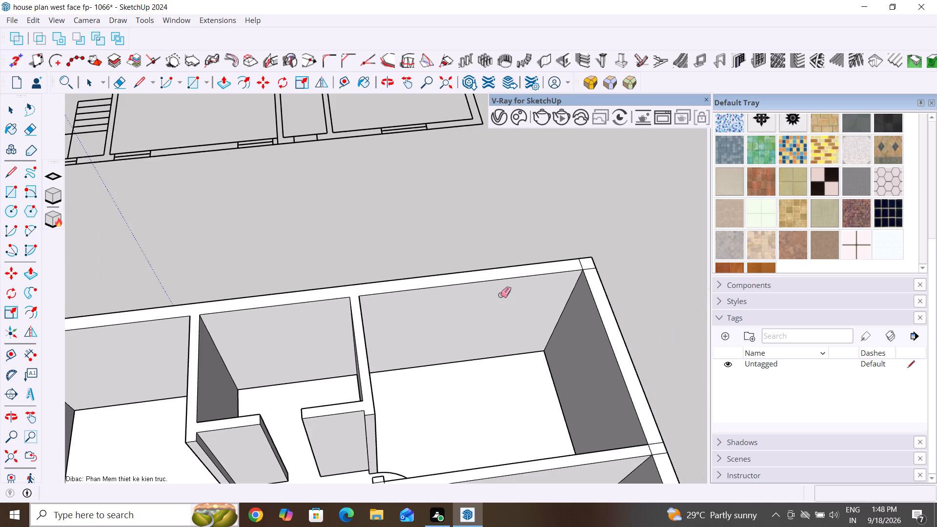
# Erase the two leftover lines on the wall top at the rear corner where the side and rear walls meet.
pyautogui.scroll(4, 631, 238)
pyautogui.scroll(7, 563, 292)
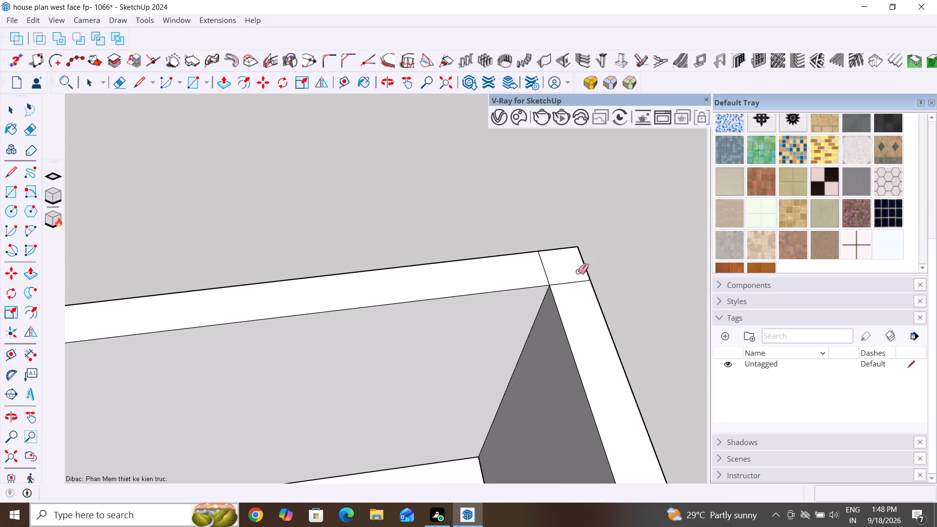
pyautogui.moveTo(573, 270); pyautogui.dragTo(584, 297)
pyautogui.moveTo(556, 270); pyautogui.dragTo(535, 275)
pyautogui.scroll(-11, 535, 275)
pyautogui.scroll(-11, 523, 303)
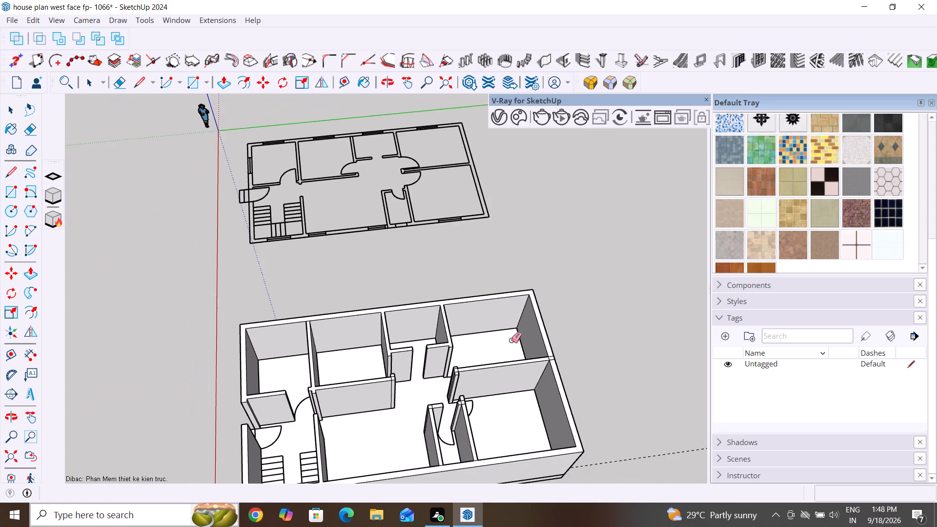
# Erase the three lines on the rear wall's top where the partition between the two rear rooms meets it.
pyautogui.scroll(5, 571, 354)
pyautogui.scroll(5, 500, 391)
pyautogui.scroll(4, 551, 363)
pyautogui.scroll(4, 612, 335)
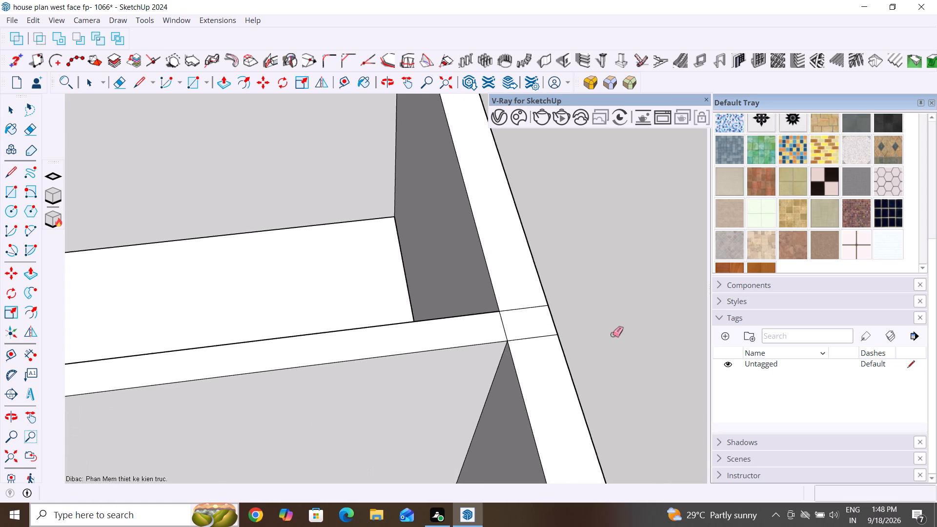
pyautogui.scroll(4, 546, 337)
pyautogui.moveTo(529, 280); pyautogui.dragTo(543, 376)
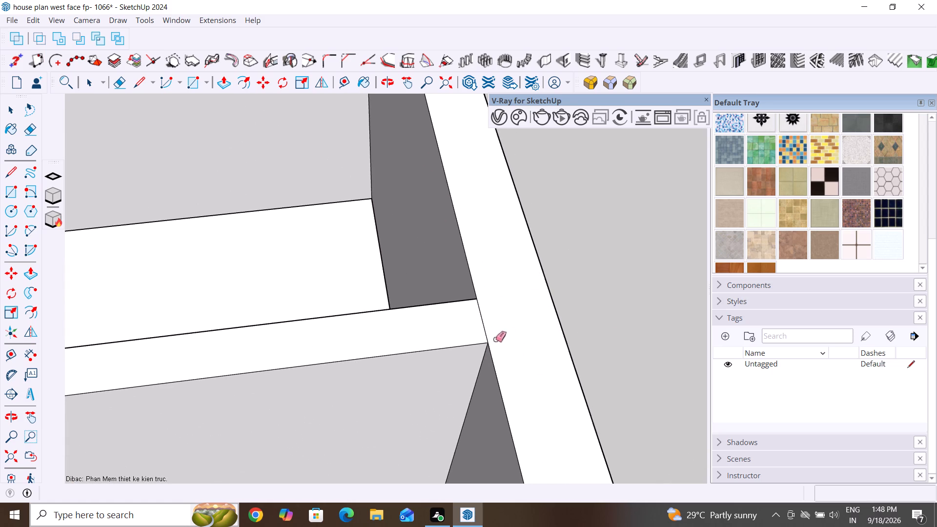
pyautogui.moveTo(463, 319); pyautogui.dragTo(499, 319)
pyautogui.scroll(-15, 520, 303)
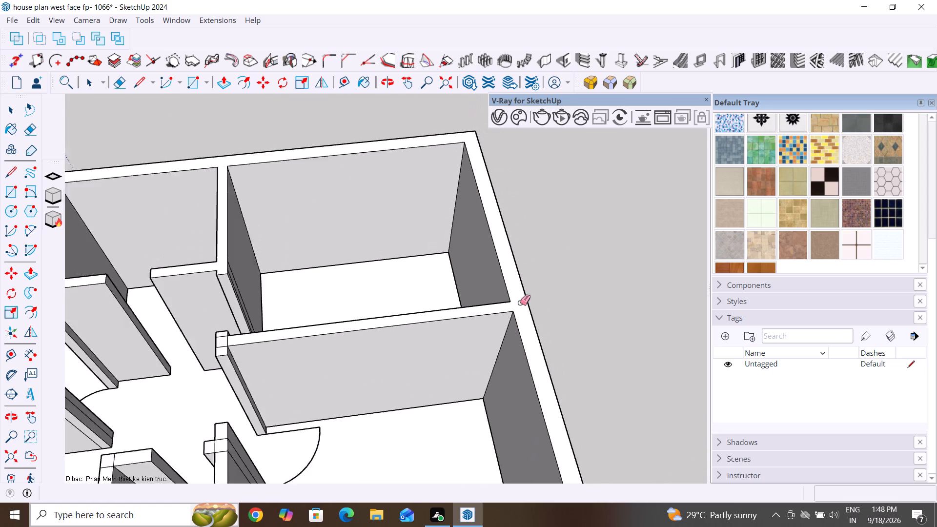
pyautogui.scroll(-7, 520, 303)
pyautogui.scroll(-5, 474, 352)
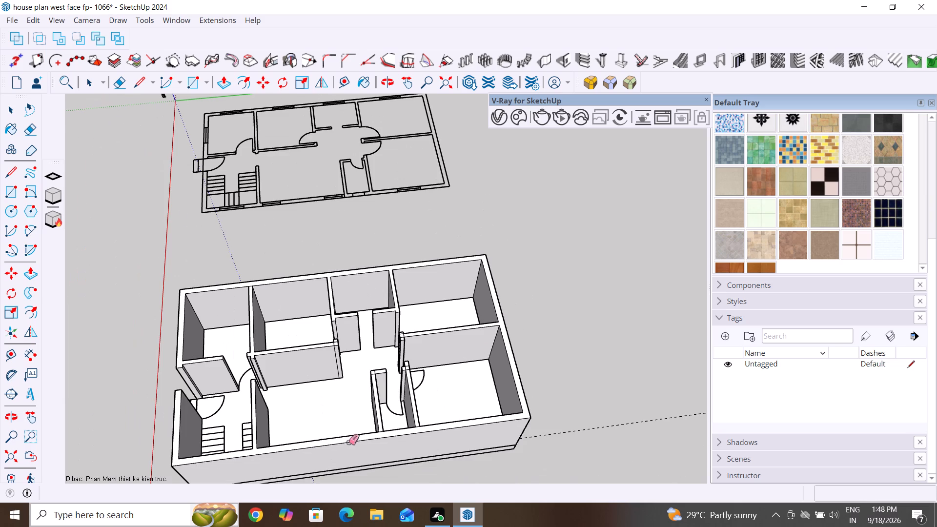
# Erase the two vertical lines on the opposite side wall's inner face in the large hall.
pyautogui.moveTo(343, 454); pyautogui.dragTo(521, 261, button='middle')
pyautogui.moveTo(345, 411); pyautogui.dragTo(495, 387, button='middle')
pyautogui.moveTo(378, 418); pyautogui.dragTo(419, 510, button='middle')
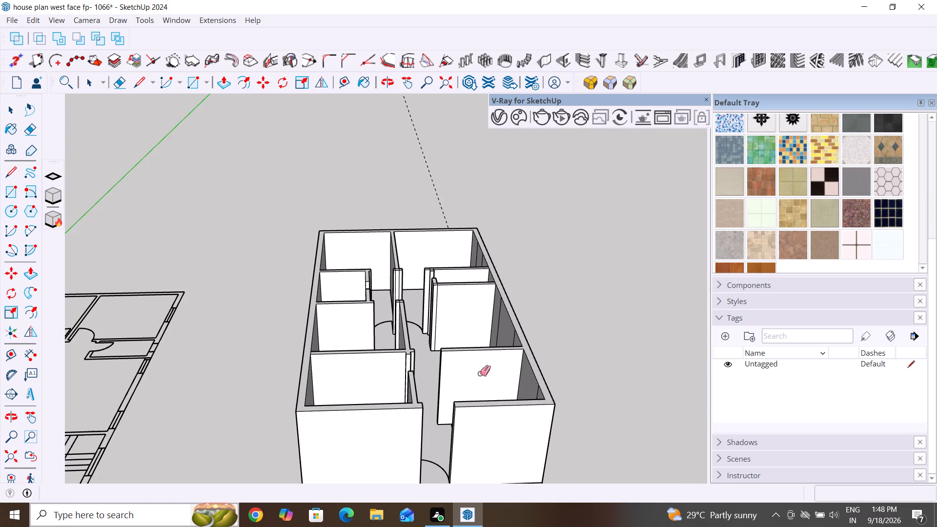
pyautogui.moveTo(487, 392); pyautogui.dragTo(469, 492, button='middle')
pyautogui.scroll(4, 498, 427)
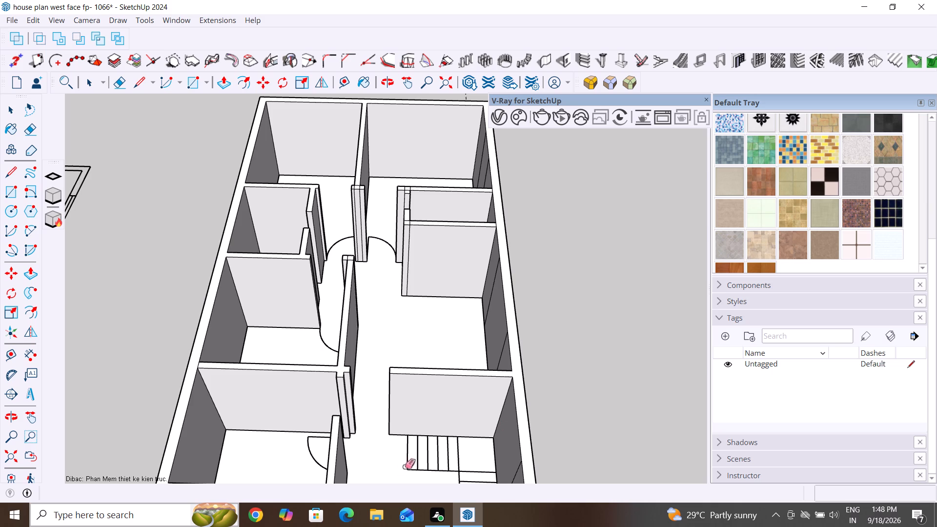
pyautogui.scroll(3, 343, 380)
pyautogui.scroll(-4, 344, 380)
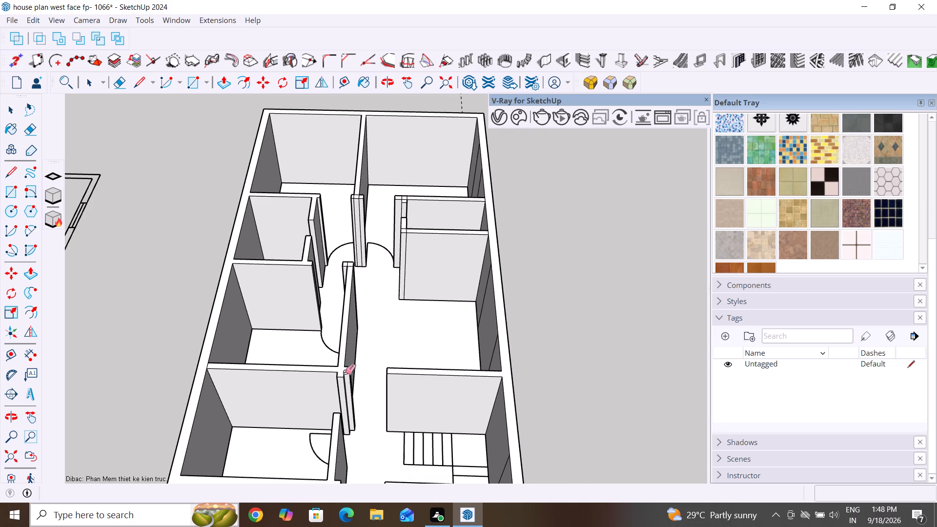
pyautogui.scroll(3, 497, 306)
pyautogui.moveTo(449, 325); pyautogui.dragTo(596, 302, button='middle')
pyautogui.moveTo(437, 284); pyautogui.dragTo(437, 284, button='middle')
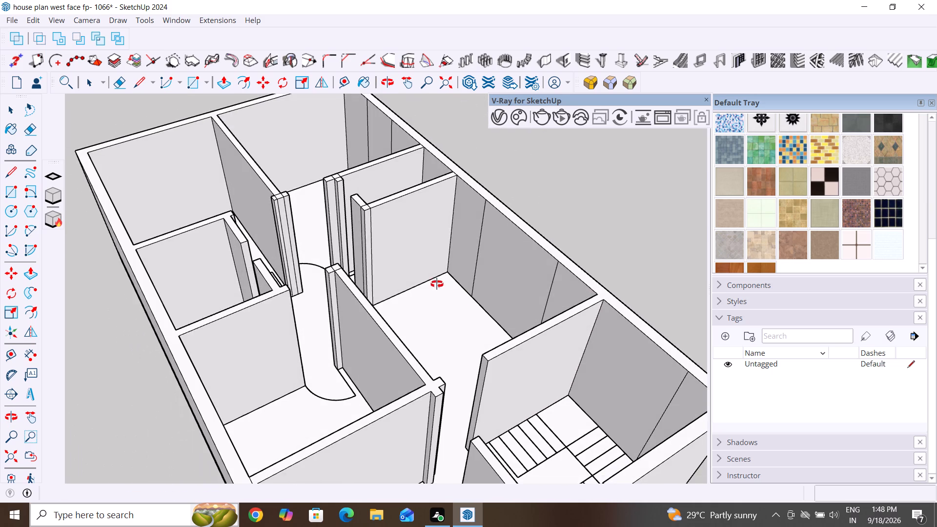
pyautogui.moveTo(437, 284); pyautogui.dragTo(631, 286, button='middle')
pyautogui.scroll(3, 465, 205)
pyautogui.moveTo(401, 194); pyautogui.dragTo(476, 201)
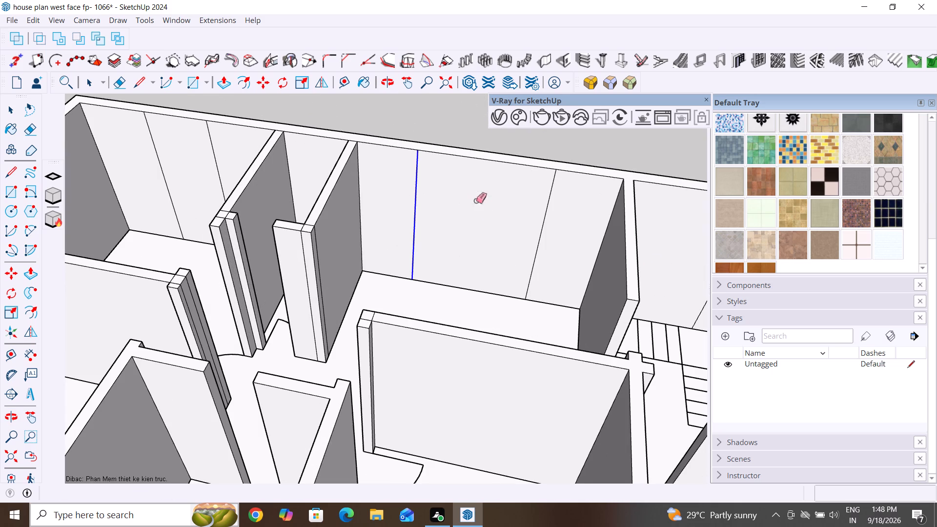
pyautogui.moveTo(476, 201); pyautogui.dragTo(570, 195)
pyautogui.scroll(-5, 574, 261)
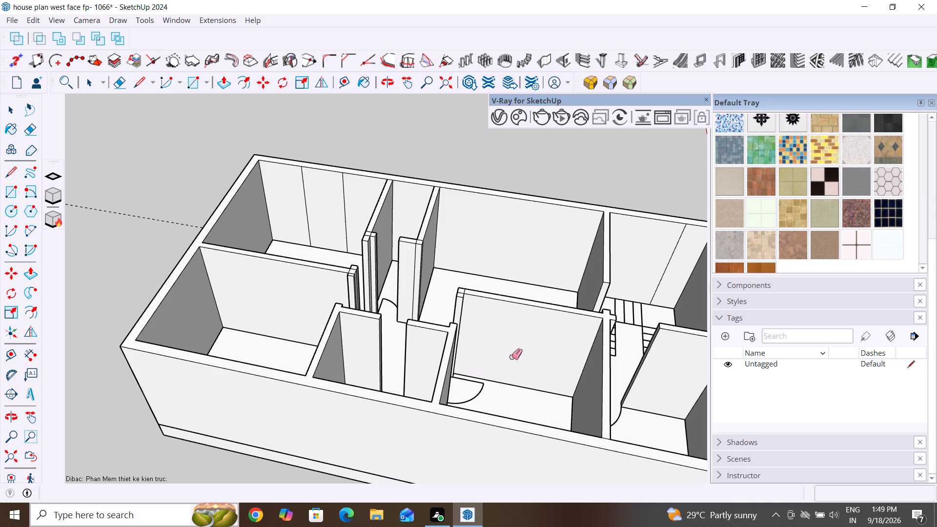
# Erase the vertical lines near the free end of the large hall's rear partition, on its hall-side face and its end face.
pyautogui.moveTo(514, 364); pyautogui.dragTo(261, 370, button='middle')
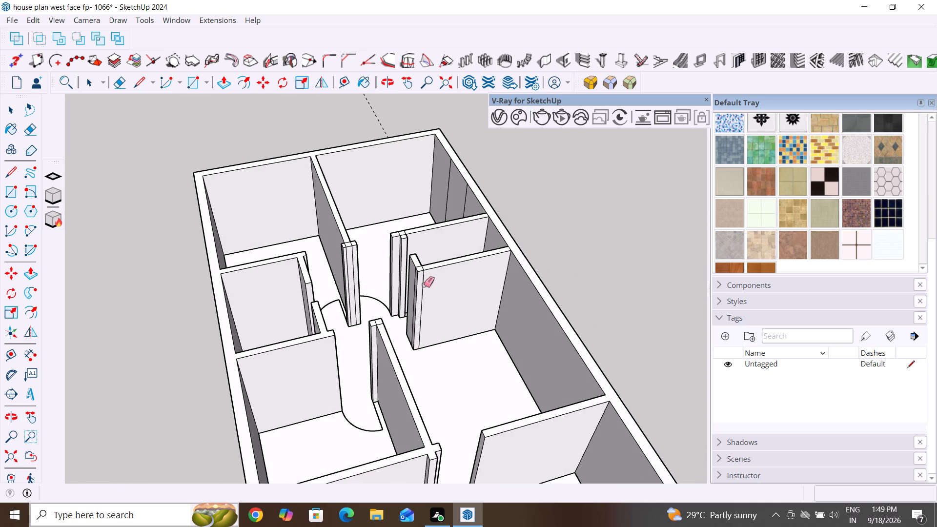
pyautogui.scroll(4, 424, 284)
pyautogui.moveTo(420, 276); pyautogui.dragTo(441, 288)
pyautogui.moveTo(401, 294); pyautogui.dragTo(418, 303, button='middle')
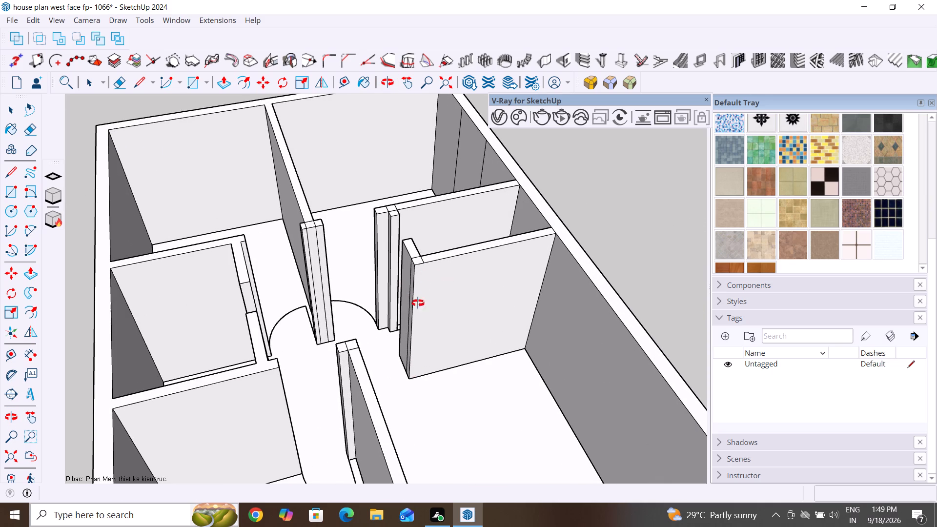
pyautogui.moveTo(418, 303); pyautogui.dragTo(640, 301, button='middle')
pyautogui.scroll(4, 463, 284)
pyautogui.moveTo(444, 234); pyautogui.dragTo(435, 234)
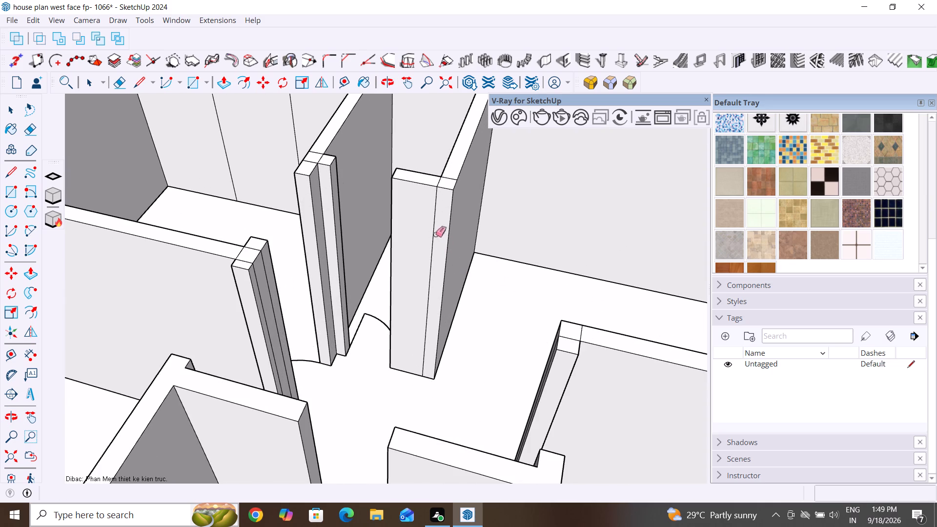
pyautogui.moveTo(435, 234); pyautogui.dragTo(416, 252)
# Erase the leftover lines on the top of the hall's rear partition at the corner with its short end piece.
pyautogui.moveTo(423, 263); pyautogui.dragTo(429, 340, button='middle')
pyautogui.scroll(5, 467, 203)
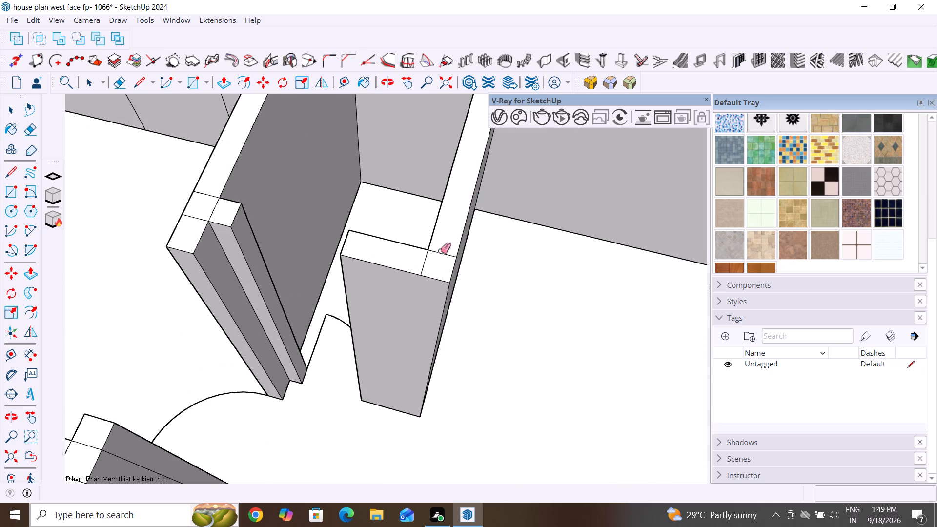
pyautogui.moveTo(437, 274); pyautogui.dragTo(444, 302, button='middle')
pyautogui.moveTo(452, 274); pyautogui.dragTo(436, 283)
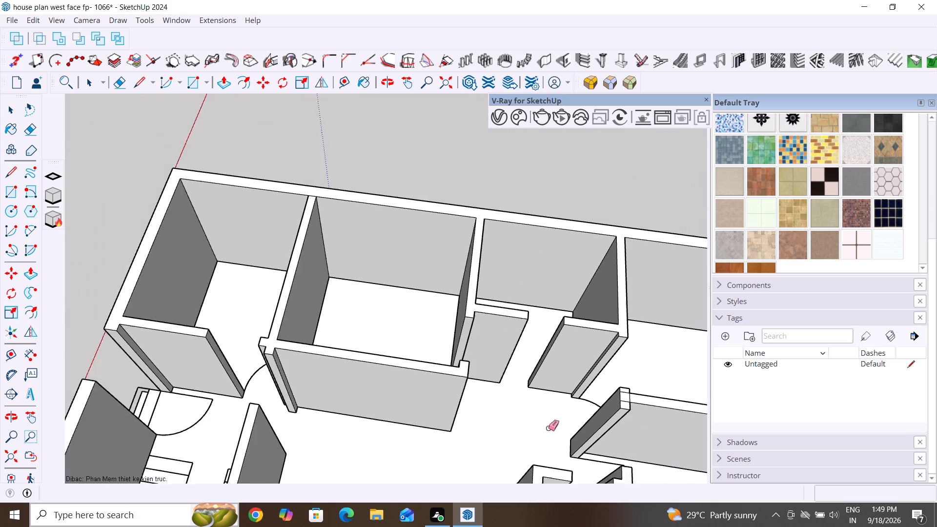
# Erase the leftover lines on the top of the free hall-side end of the partition between the two rear rooms.
pyautogui.scroll(-2, 548, 428)
pyautogui.scroll(12, 624, 394)
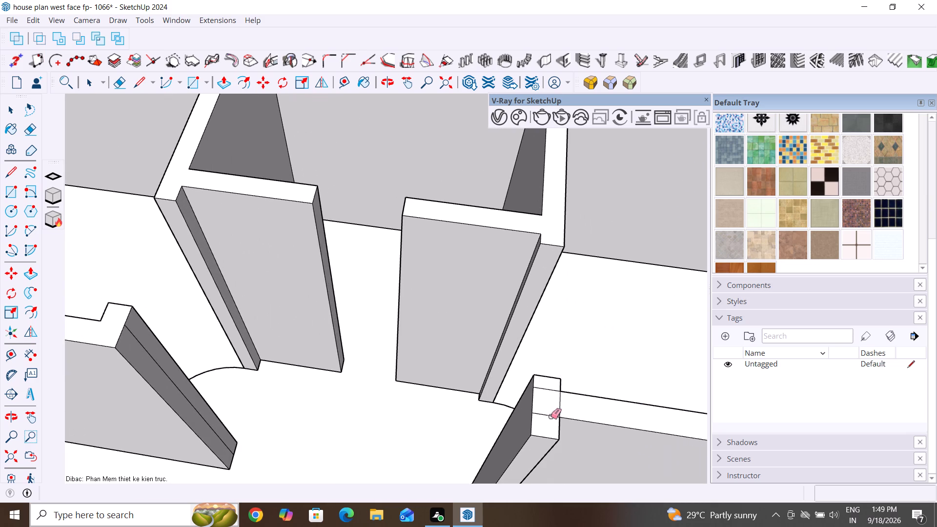
pyautogui.moveTo(549, 382); pyautogui.dragTo(541, 421)
pyautogui.moveTo(549, 406); pyautogui.dragTo(579, 404)
# Examine the whole house from above and from its long outer side to review the cleaned walls.
pyautogui.scroll(-3, 551, 399)
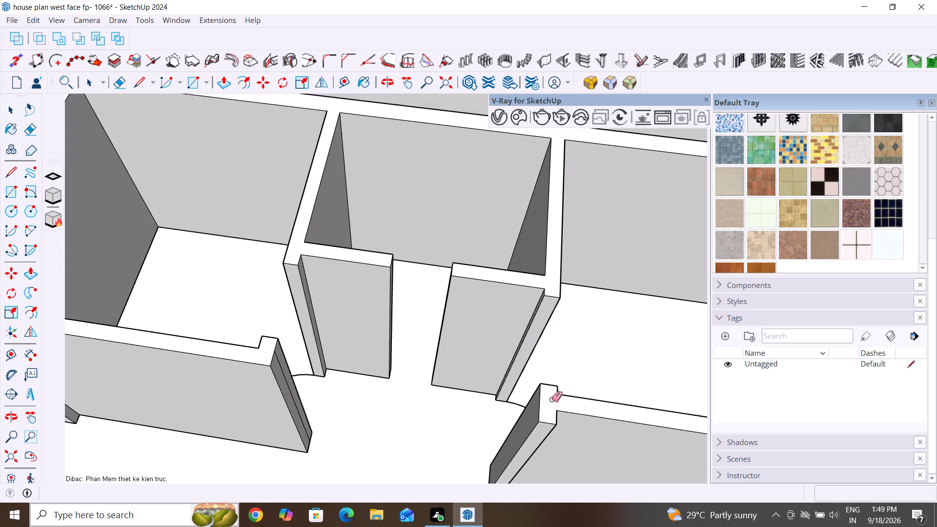
pyautogui.scroll(-18, 551, 399)
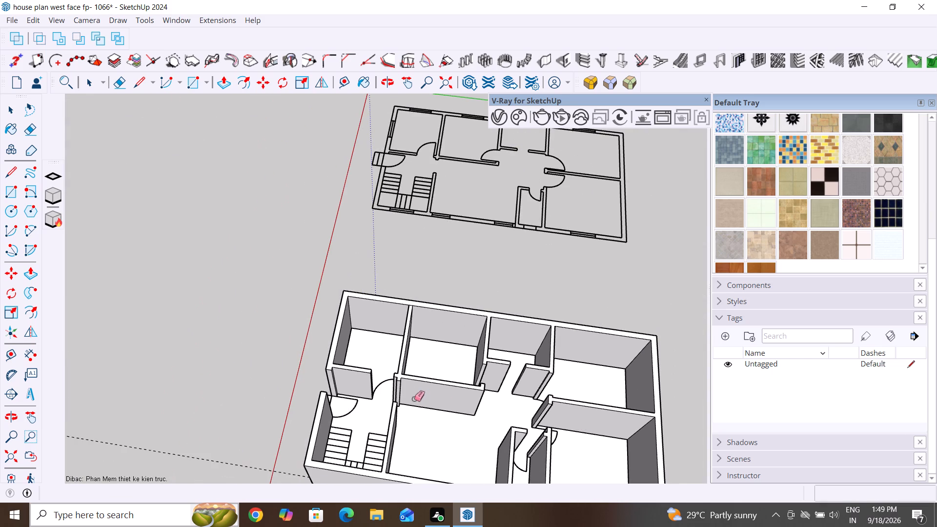
pyautogui.scroll(-5, 411, 375)
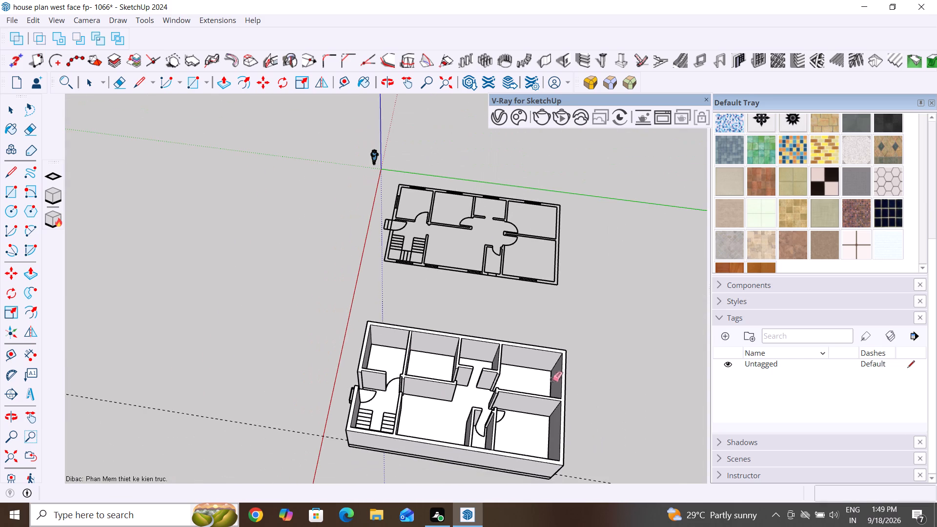
pyautogui.scroll(-4, 428, 376)
pyautogui.scroll(12, 531, 461)
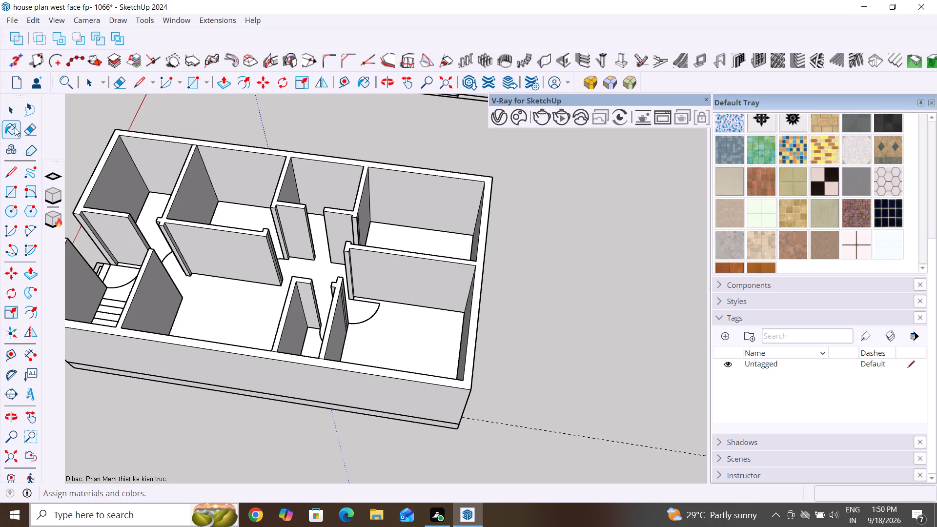
pyautogui.click(15, 115)
pyautogui.scroll(-5, 488, 292)
pyautogui.moveTo(448, 355); pyautogui.dragTo(503, 247, button='middle')
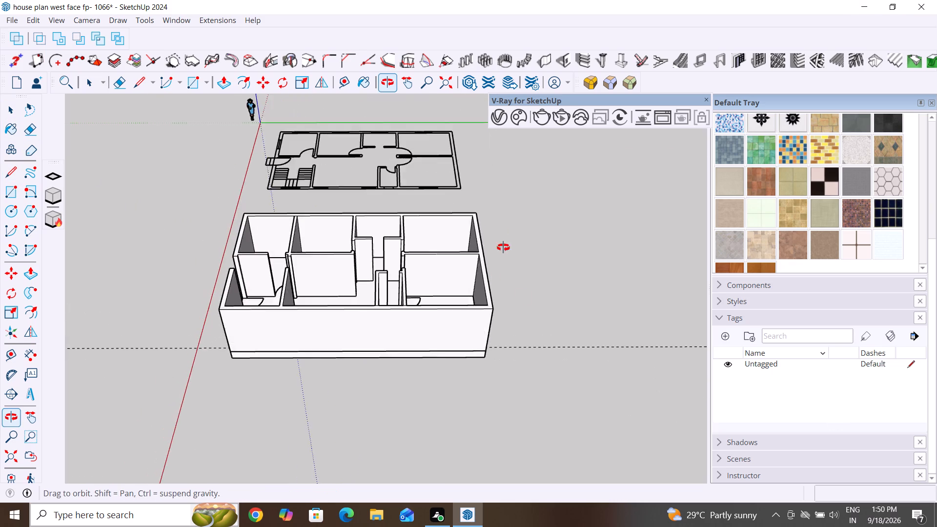
pyautogui.moveTo(503, 247); pyautogui.dragTo(501, 231, button='middle')
pyautogui.moveTo(498, 364); pyautogui.dragTo(532, 251, button='middle')
pyautogui.moveTo(364, 363); pyautogui.dragTo(442, 317, button='middle')
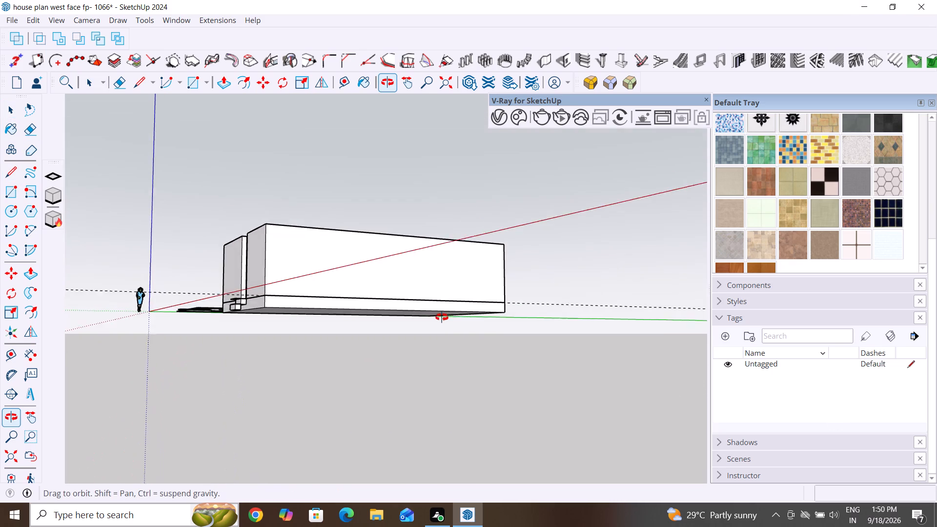
pyautogui.moveTo(442, 317); pyautogui.dragTo(444, 503, button='middle')
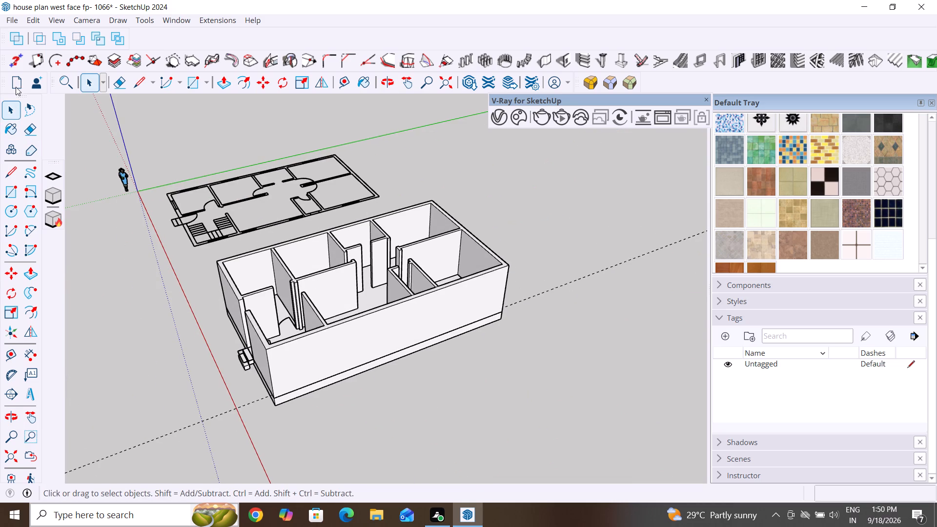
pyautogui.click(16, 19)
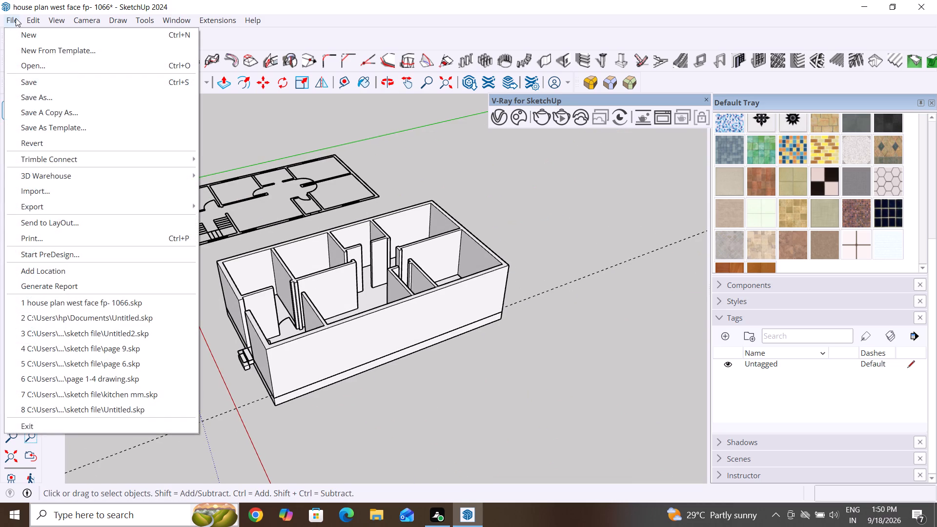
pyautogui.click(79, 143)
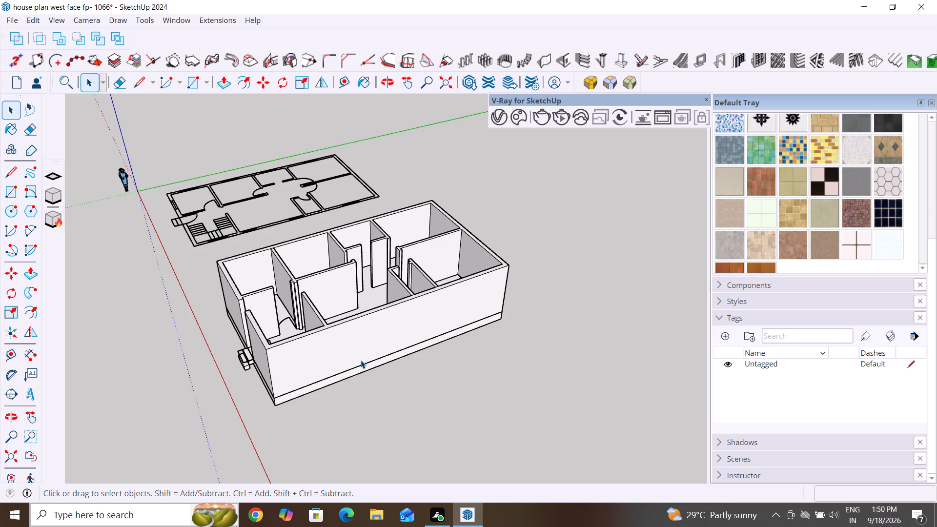
# Select the base slab, the long outer wall face and all connected wall geometry in turn to check how they are grouped.
pyautogui.click(396, 360)
pyautogui.click(407, 352)
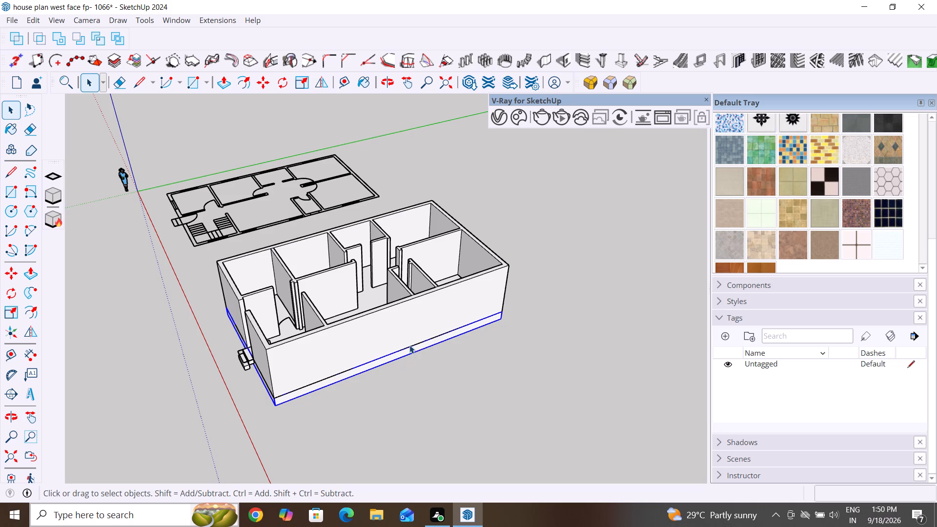
pyautogui.click(414, 334)
pyautogui.click(581, 357)
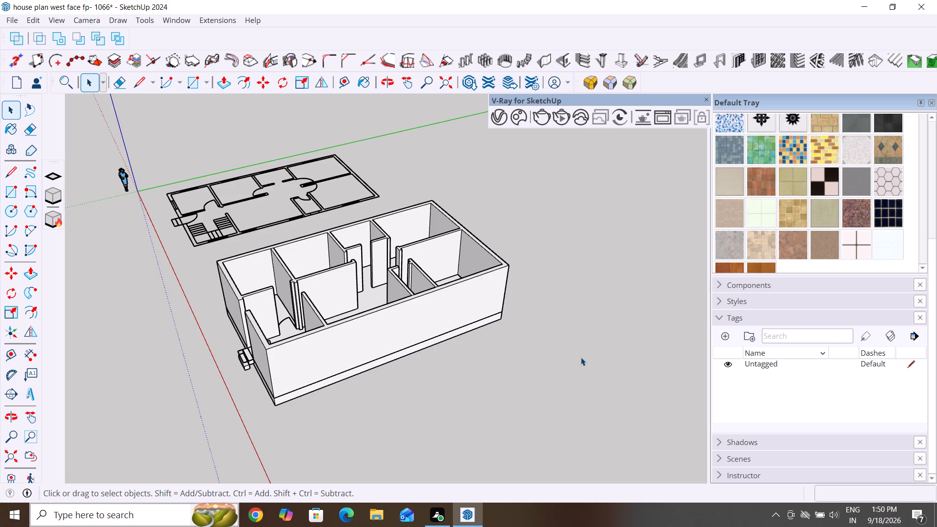
pyautogui.click(399, 320)
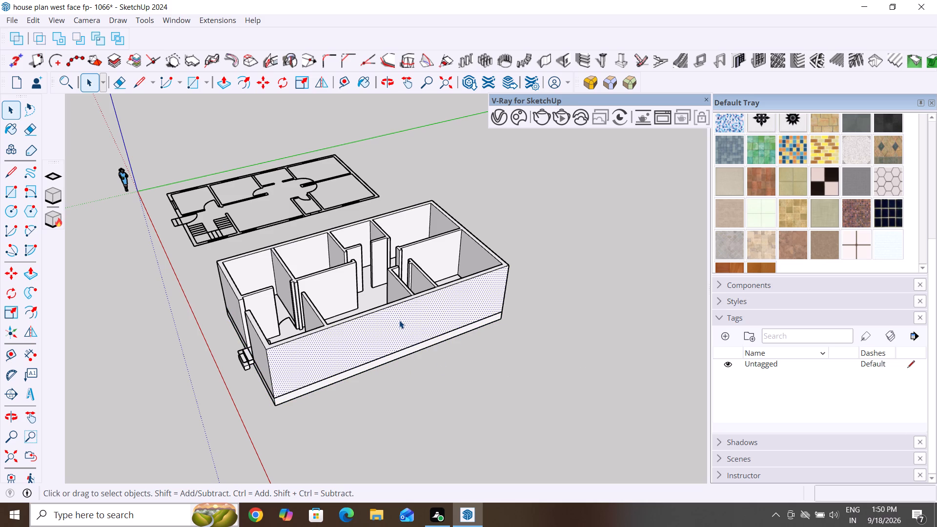
pyautogui.click(559, 351)
pyautogui.tripleClick(419, 328)
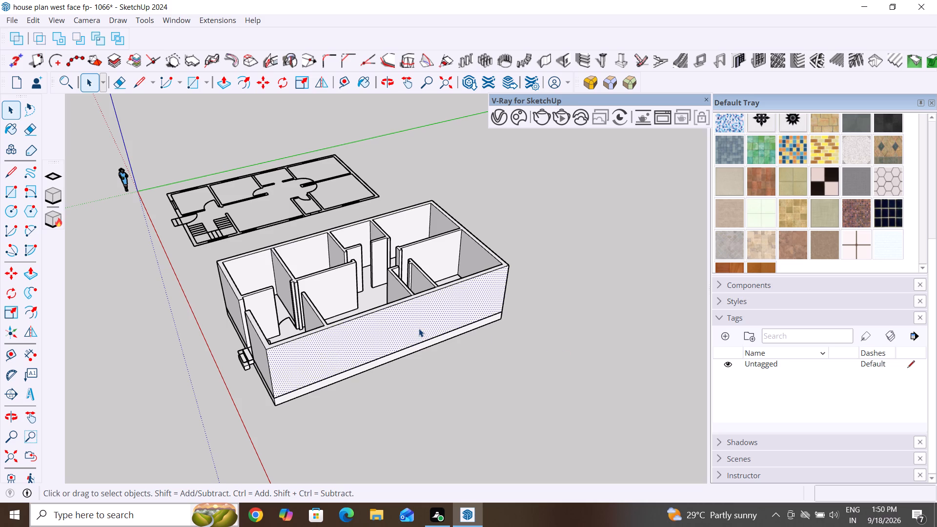
pyautogui.click(585, 366)
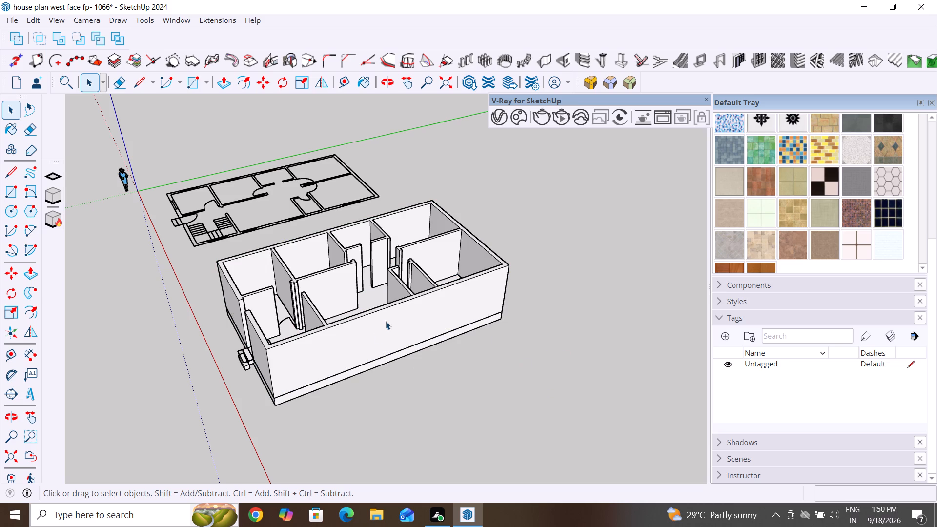
pyautogui.tripleClick(386, 321)
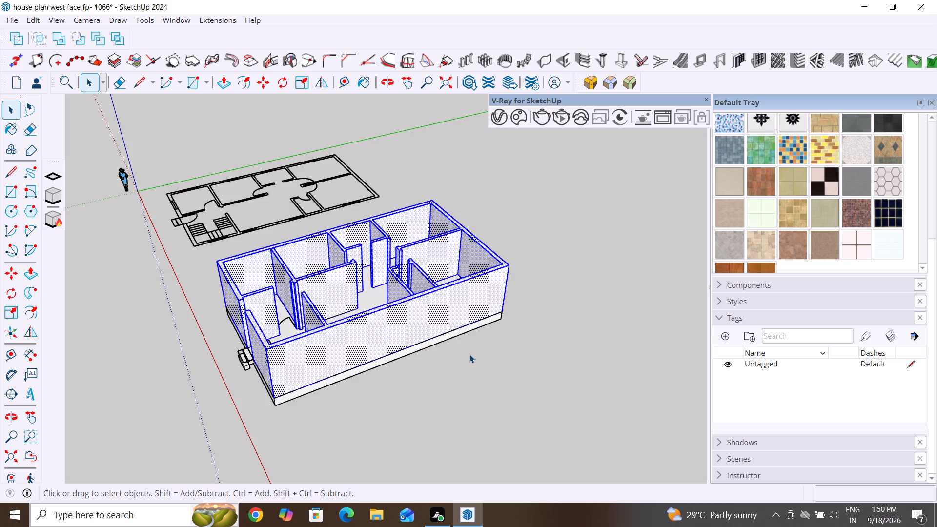
pyautogui.click(519, 345)
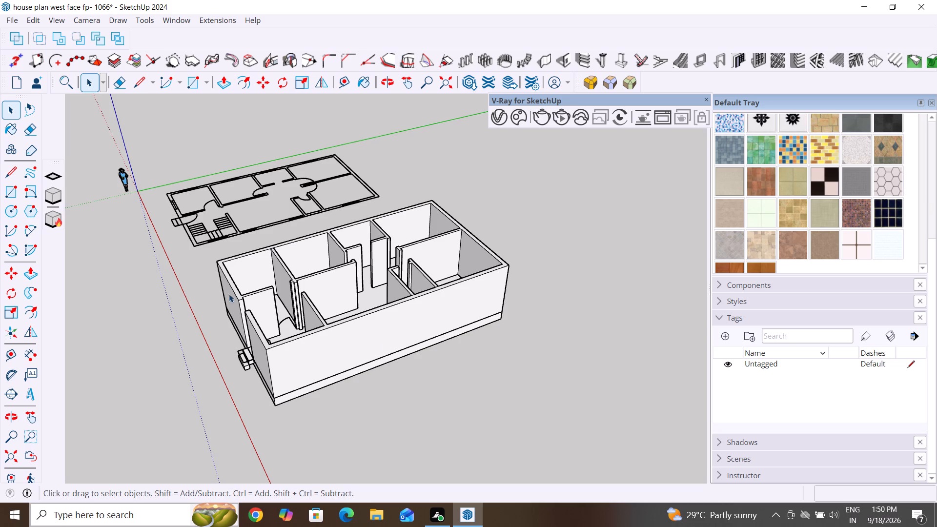
# Examine the house from the entrance front, both long sides and above for leftover lines on the walls.
pyautogui.scroll(3, 233, 290)
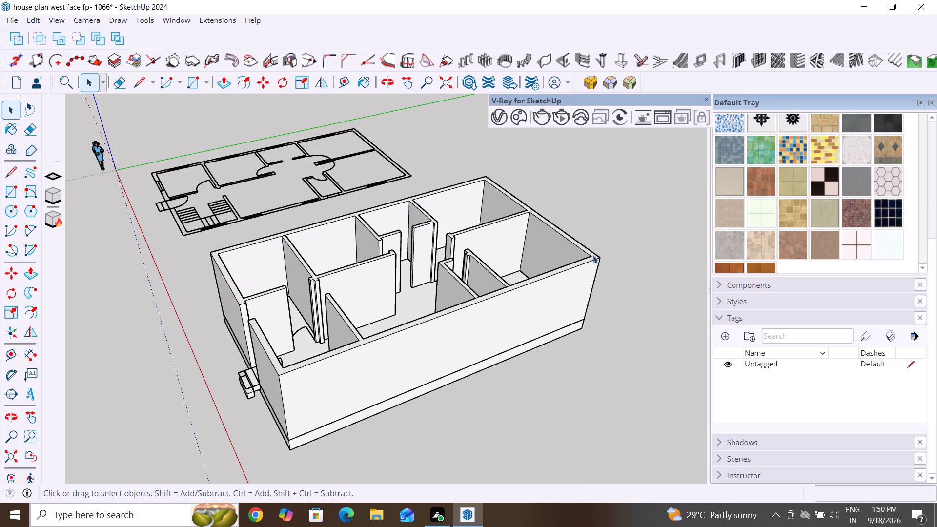
pyautogui.moveTo(593, 255); pyautogui.dragTo(505, 229, button='middle')
pyautogui.scroll(-3, 297, 314)
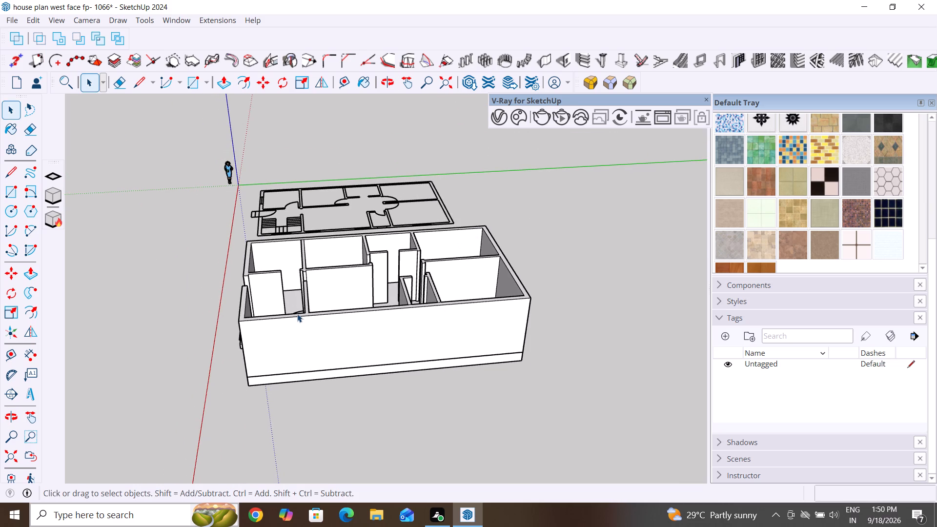
pyautogui.moveTo(329, 383); pyautogui.dragTo(406, 313, button='middle')
pyautogui.scroll(-1, 406, 313)
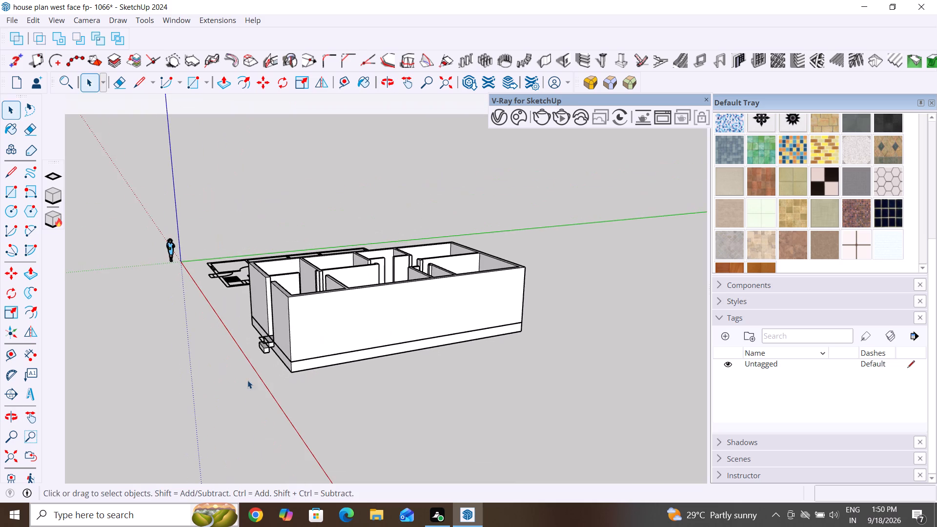
pyautogui.moveTo(245, 380); pyautogui.dragTo(433, 336, button='middle')
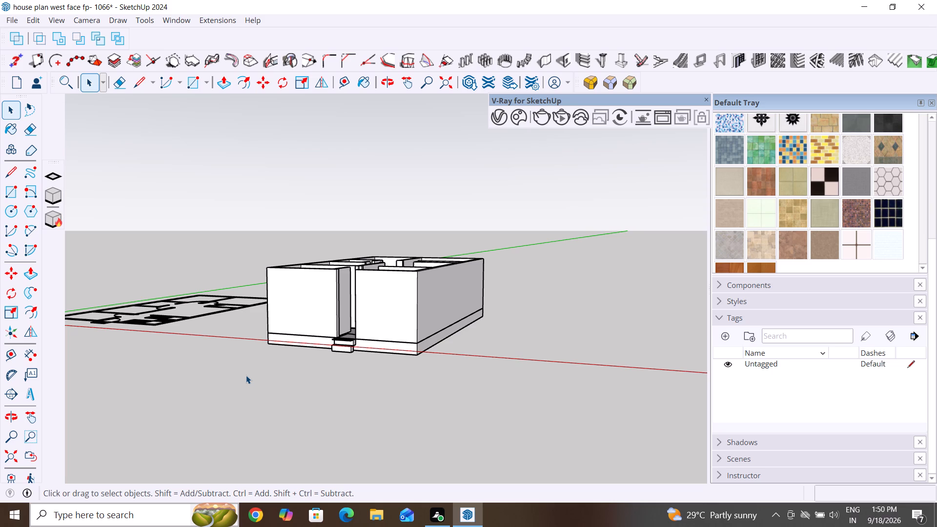
pyautogui.moveTo(406, 318); pyautogui.dragTo(393, 373, button='middle')
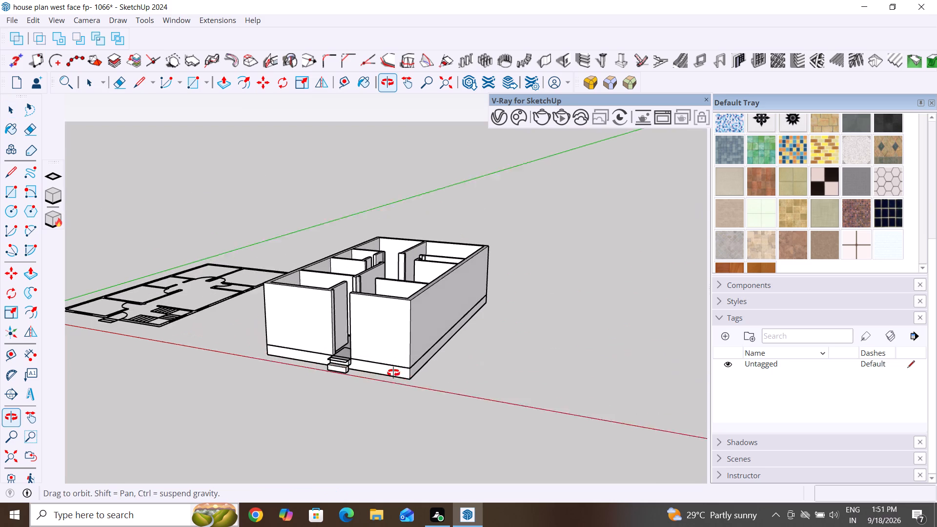
pyautogui.moveTo(393, 373); pyautogui.dragTo(398, 383, button='middle')
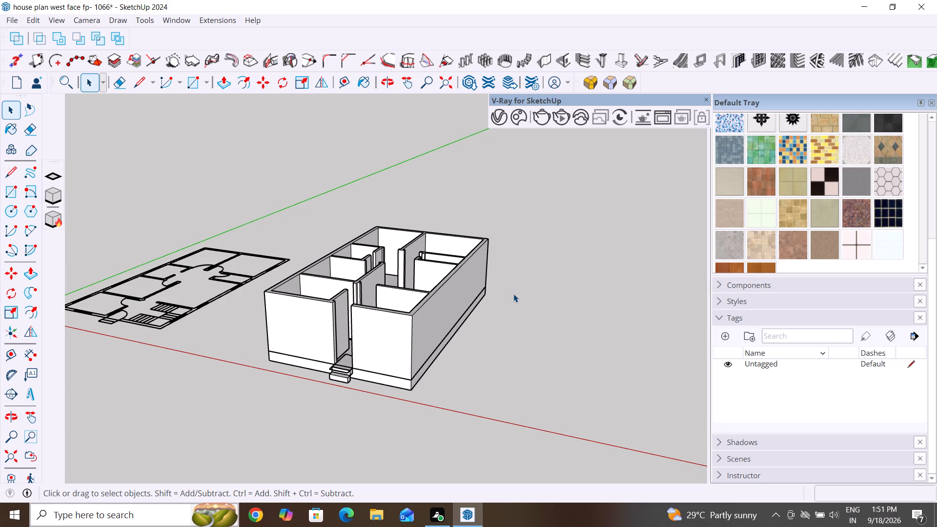
pyautogui.scroll(-3, 388, 383)
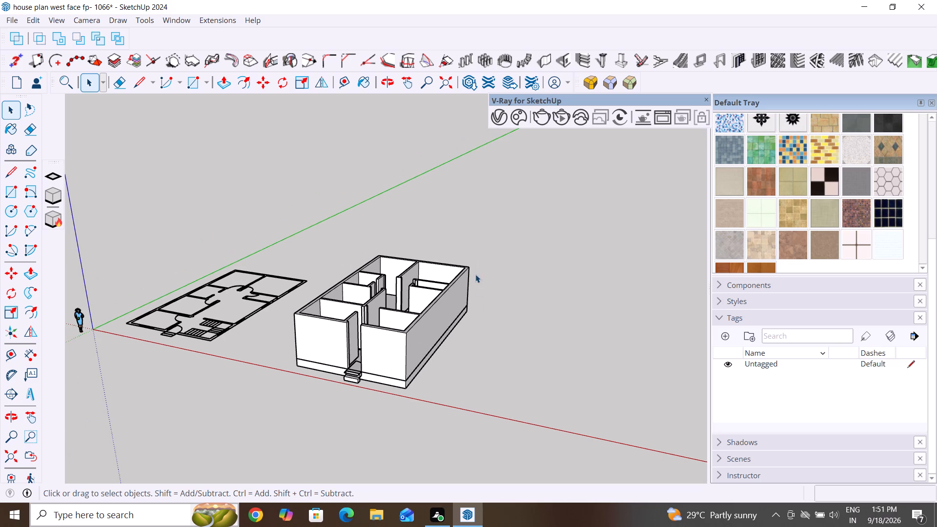
pyautogui.moveTo(489, 308); pyautogui.dragTo(481, 397, button='middle')
pyautogui.scroll(3, 379, 430)
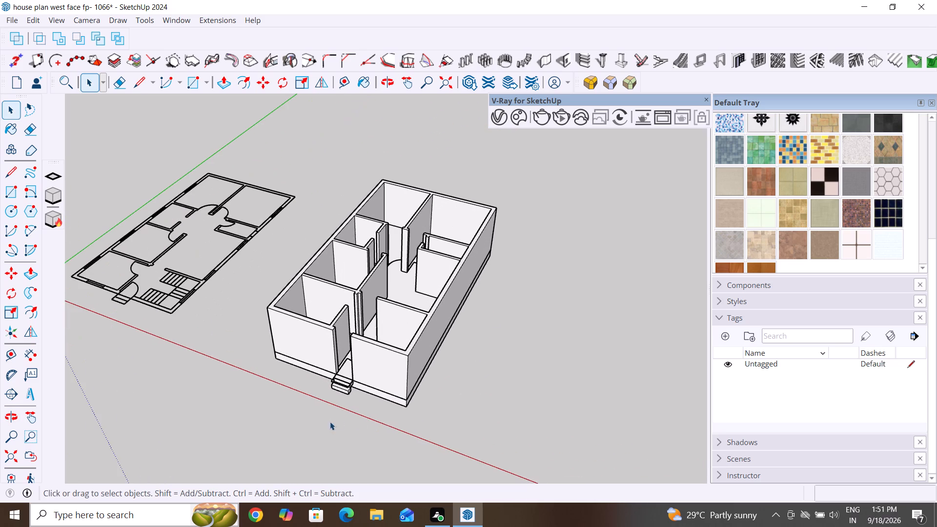
pyautogui.moveTo(330, 422); pyautogui.dragTo(531, 363, button='middle')
pyautogui.scroll(5, 422, 388)
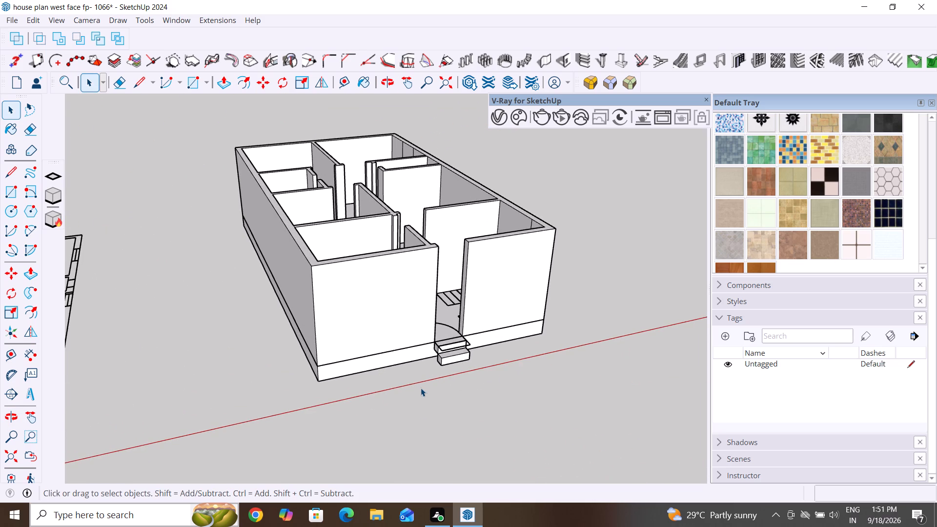
pyautogui.scroll(4, 427, 383)
pyautogui.moveTo(614, 328); pyautogui.dragTo(559, 389, button='middle')
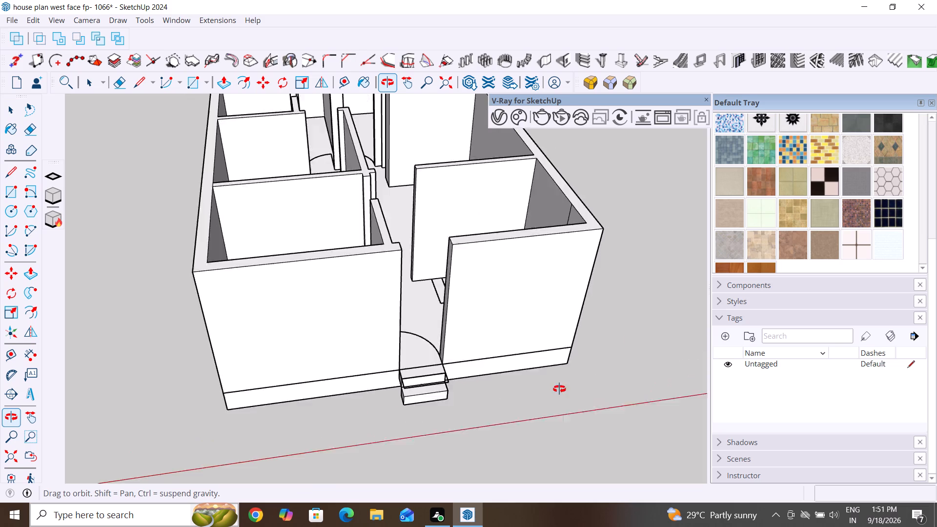
pyautogui.moveTo(559, 389); pyautogui.dragTo(272, 377, button='middle')
pyautogui.scroll(4, 287, 353)
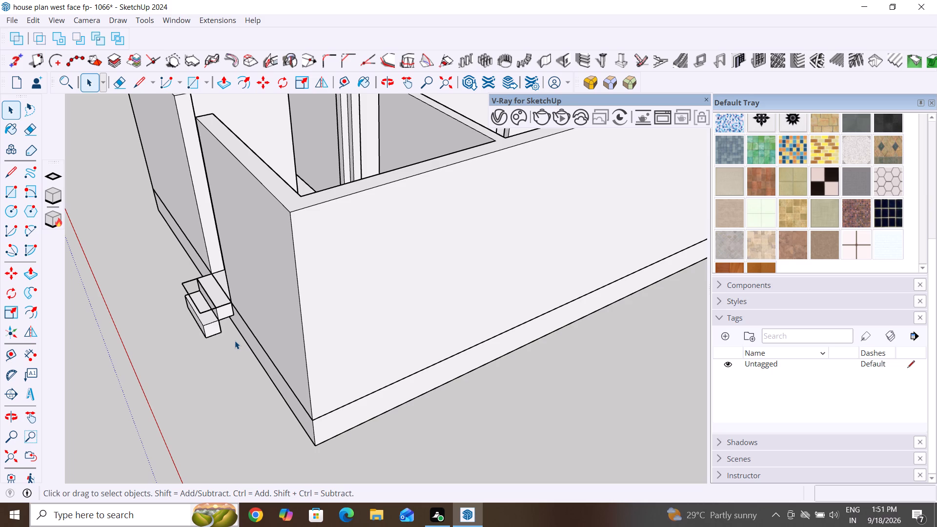
pyautogui.scroll(-11, 260, 324)
pyautogui.moveTo(362, 295); pyautogui.dragTo(415, 362, button='middle')
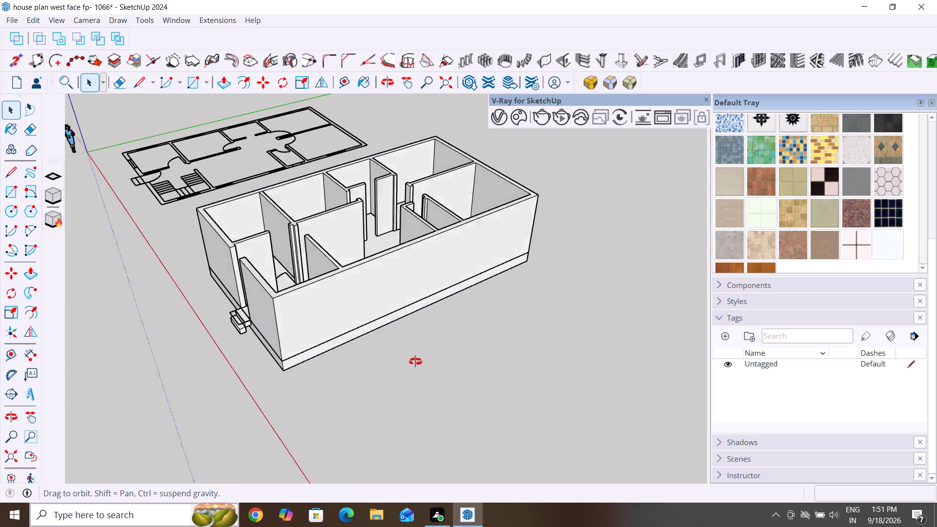
pyautogui.moveTo(415, 362); pyautogui.dragTo(588, 326, button='middle')
pyautogui.moveTo(340, 335); pyautogui.dragTo(549, 262, button='middle')
pyautogui.moveTo(422, 293); pyautogui.dragTo(328, 465, button='middle')
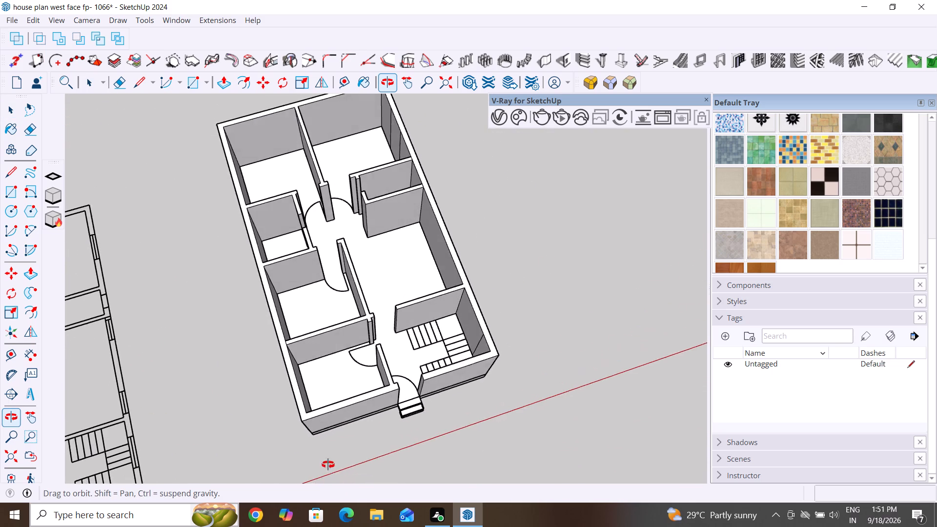
pyautogui.moveTo(328, 465); pyautogui.dragTo(616, 432, button='middle')
pyautogui.moveTo(361, 333); pyautogui.dragTo(544, 333, button='middle')
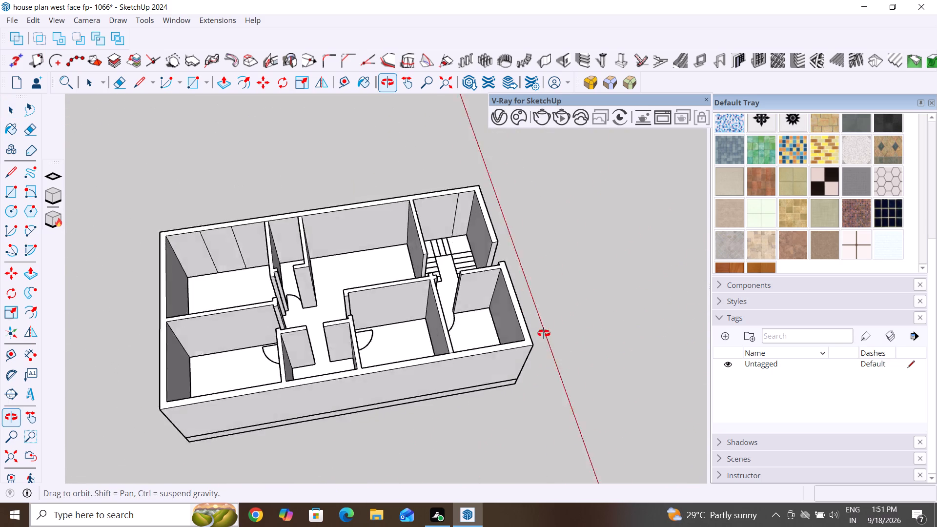
pyautogui.moveTo(544, 333); pyautogui.dragTo(546, 333, button='middle')
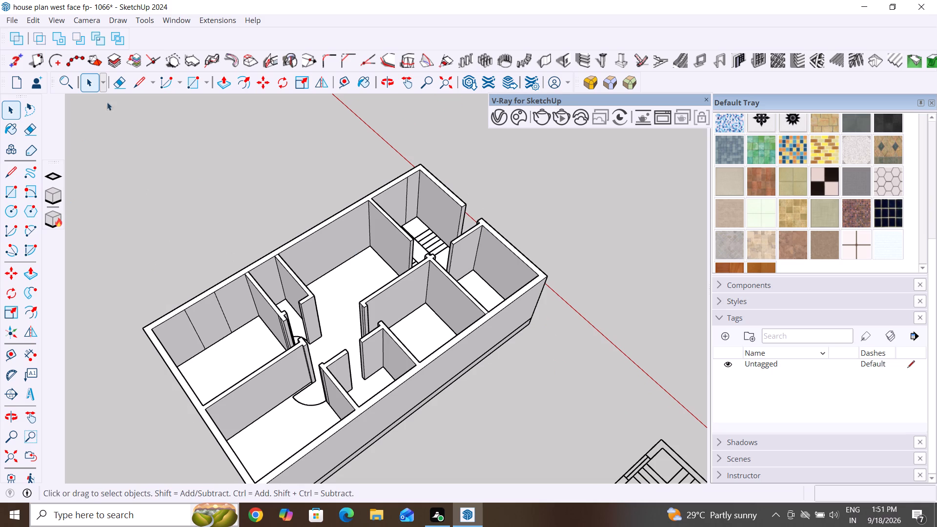
# Erase the vertical line on the outer side wall's inner face in the staircase room, near the front corner.
pyautogui.click(122, 81)
pyautogui.scroll(4, 380, 181)
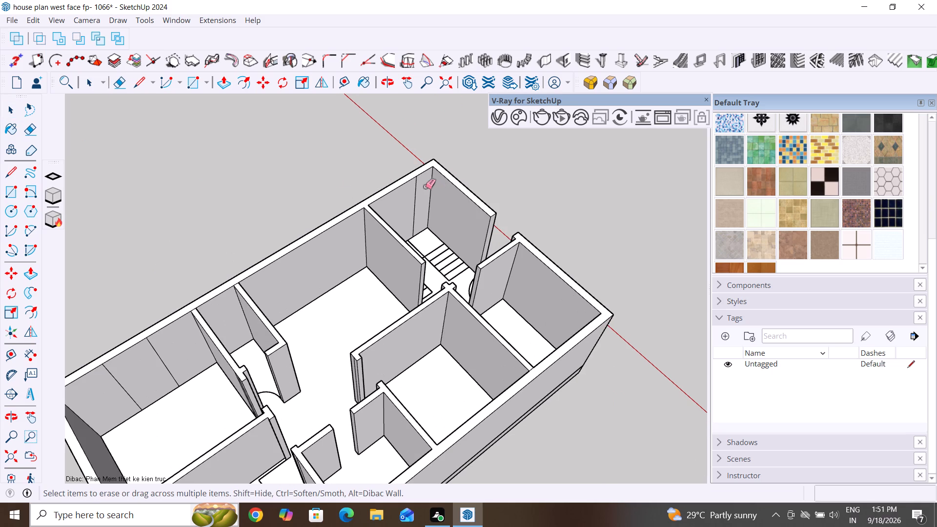
pyautogui.moveTo(425, 186); pyautogui.dragTo(408, 199)
pyautogui.scroll(-8, 426, 293)
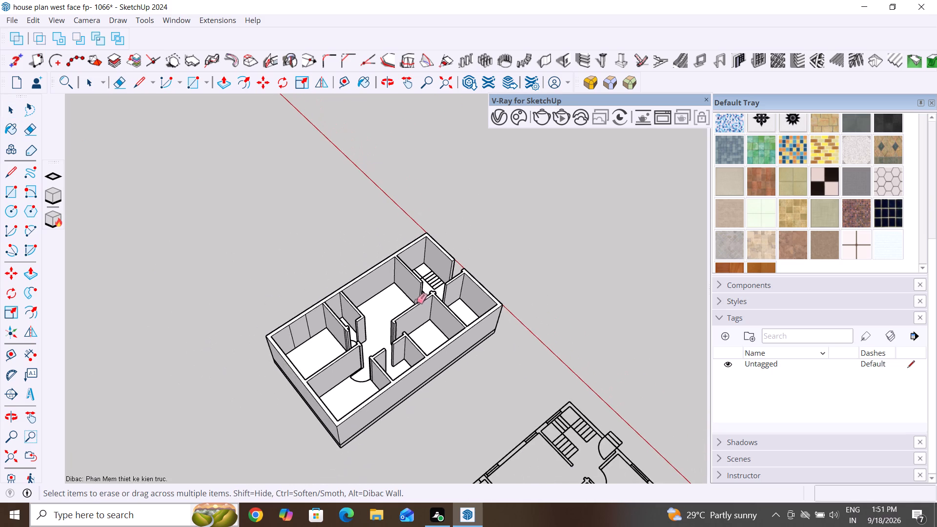
# Erase the two vertical lines on the outer long wall's inner face in the rear corner room on the staircase side.
pyautogui.scroll(4, 288, 324)
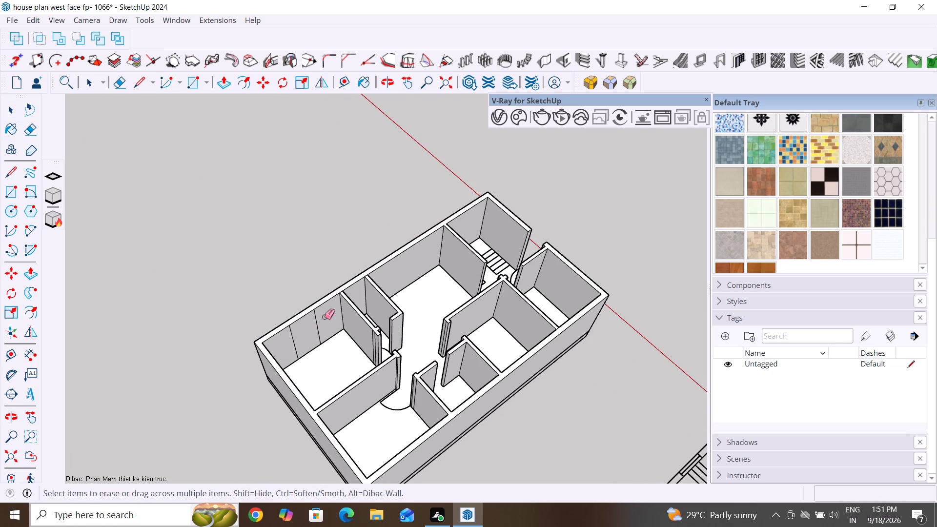
pyautogui.moveTo(325, 316); pyautogui.dragTo(287, 346)
# Examine the partitions, door openings and outer walls from the entrance front, above and the long side for leftover lines.
pyautogui.scroll(-4, 365, 356)
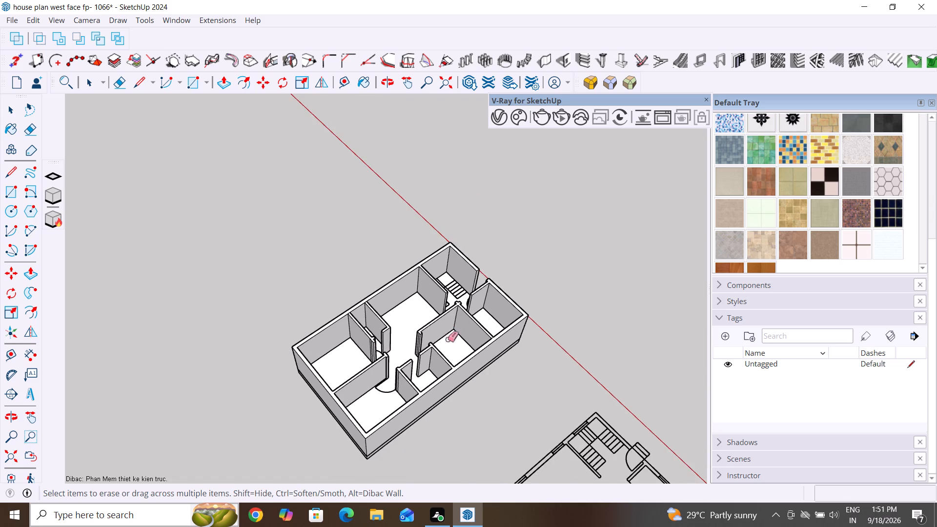
pyautogui.moveTo(448, 343); pyautogui.dragTo(169, 422, button='middle')
pyautogui.moveTo(383, 377); pyautogui.dragTo(144, 283, button='middle')
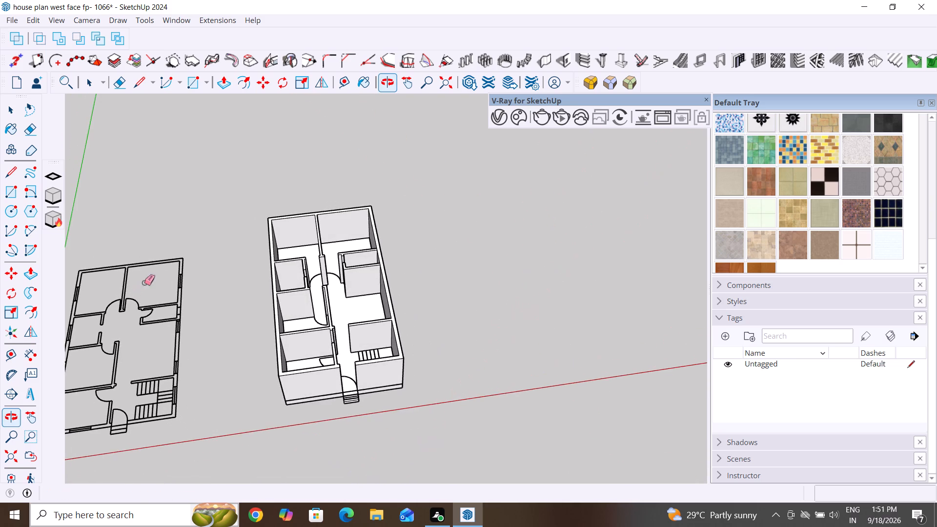
pyautogui.moveTo(379, 384); pyautogui.dragTo(166, 348, button='middle')
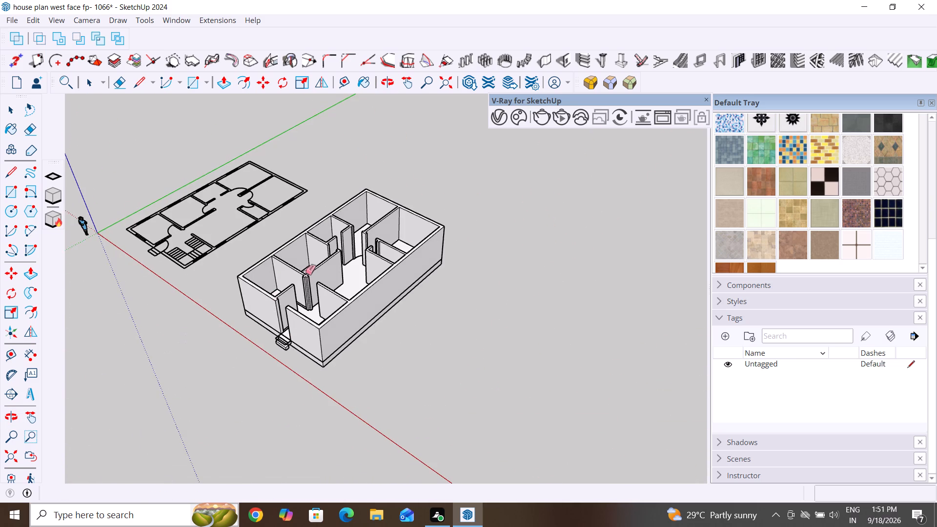
pyautogui.scroll(3, 336, 237)
pyautogui.scroll(4, 346, 182)
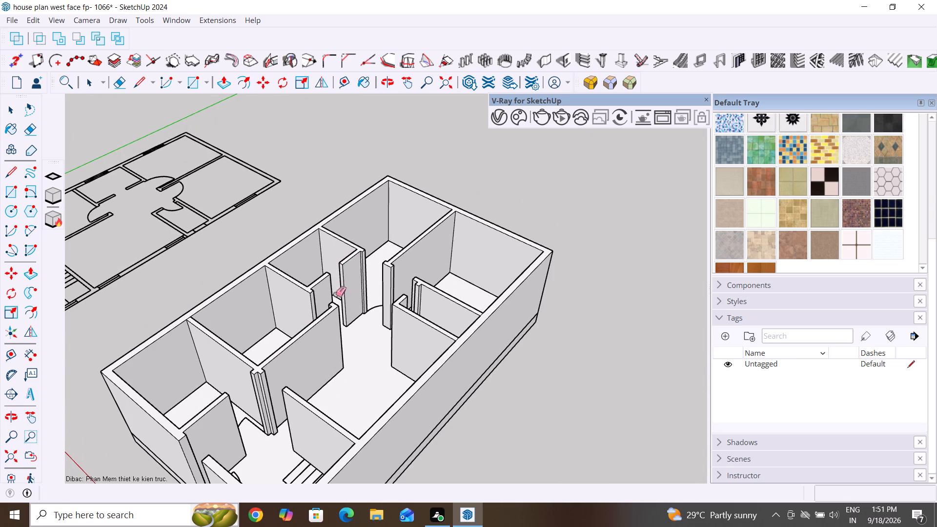
pyautogui.moveTo(338, 296); pyautogui.dragTo(372, 236, button='middle')
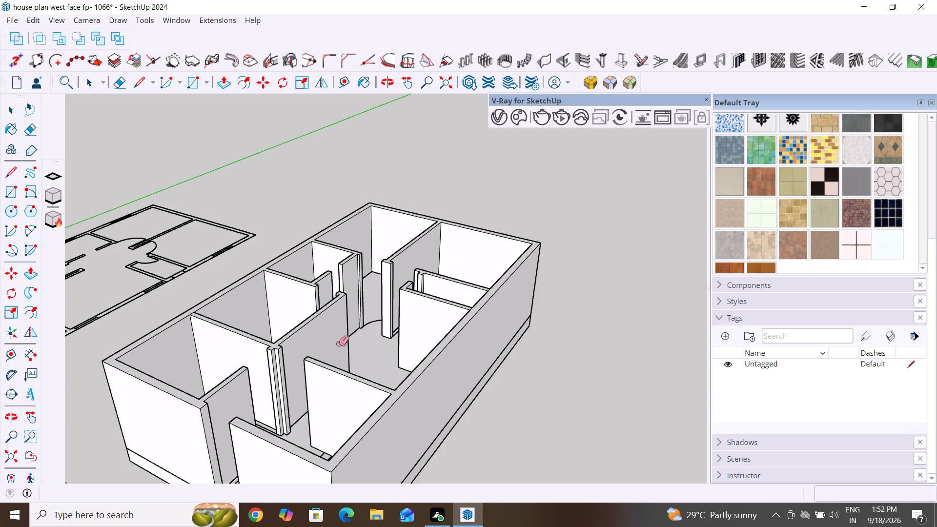
pyautogui.scroll(10, 415, 274)
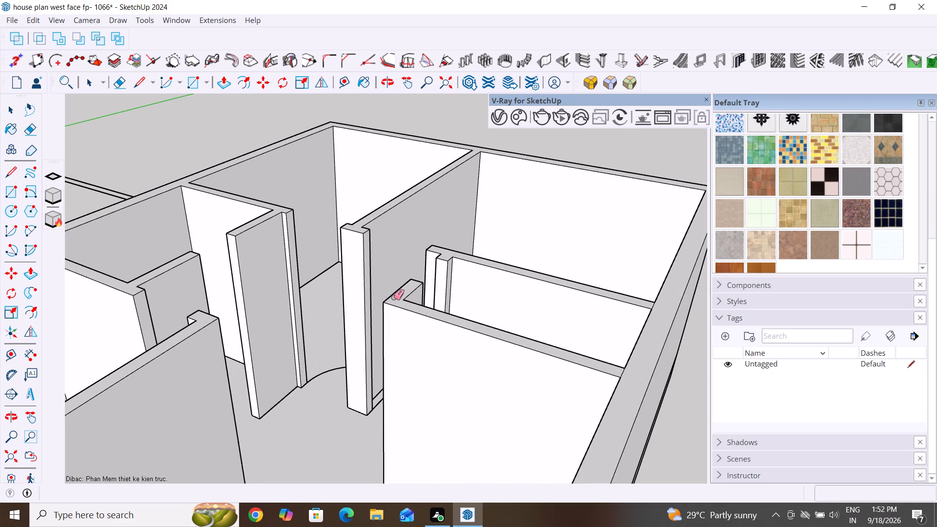
pyautogui.scroll(4, 383, 297)
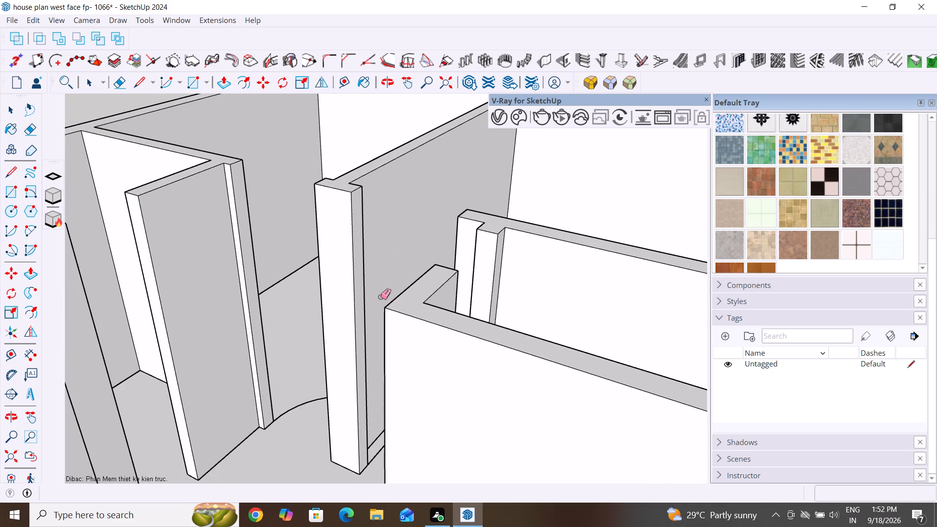
pyautogui.scroll(-4, 373, 308)
pyautogui.scroll(-5, 295, 331)
pyautogui.moveTo(252, 353); pyautogui.dragTo(300, 414, button='middle')
pyautogui.moveTo(453, 288); pyautogui.dragTo(184, 298, button='middle')
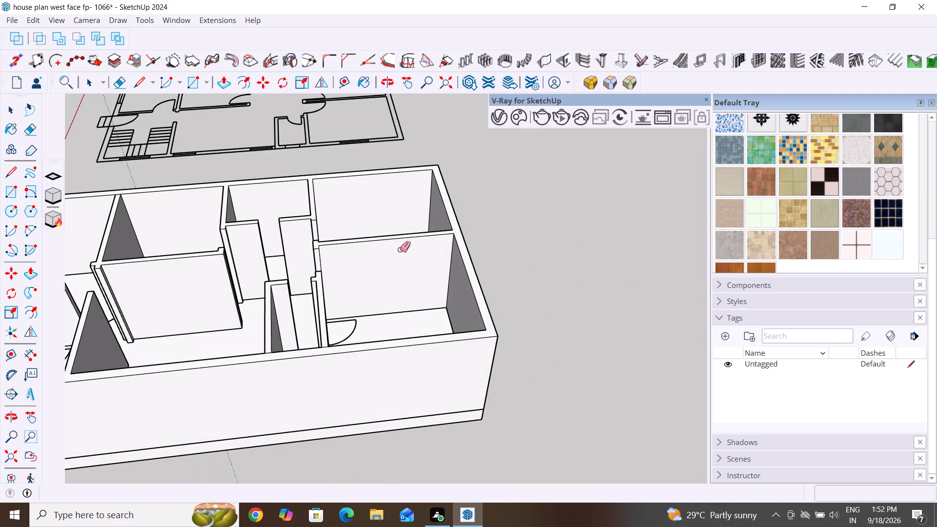
pyautogui.scroll(-5, 408, 268)
pyautogui.moveTo(533, 312); pyautogui.dragTo(405, 316, button='middle')
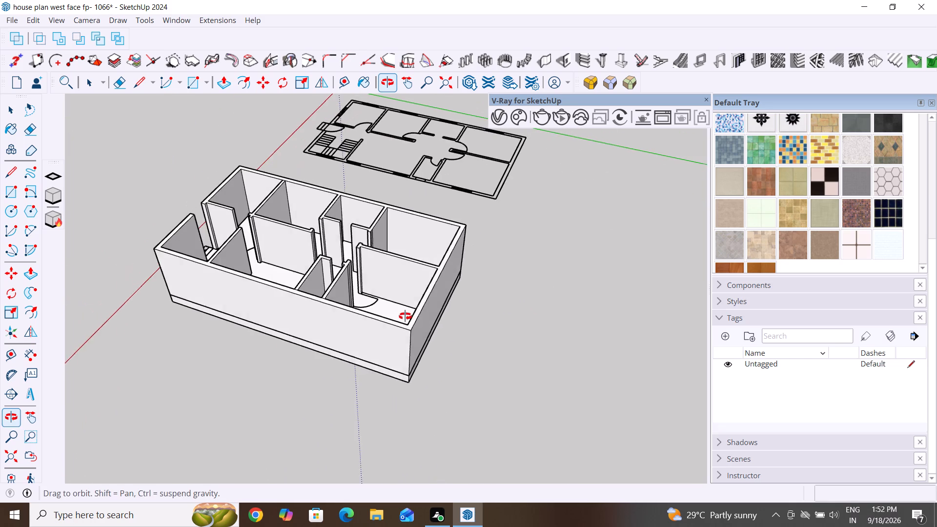
pyautogui.moveTo(405, 316); pyautogui.dragTo(406, 316, button='middle')
# Erase the two vertical lines near the door end of the partition between the staircase-side rear room and its adjoining small room.
pyautogui.scroll(12, 351, 269)
pyautogui.moveTo(354, 278); pyautogui.dragTo(242, 301, button='middle')
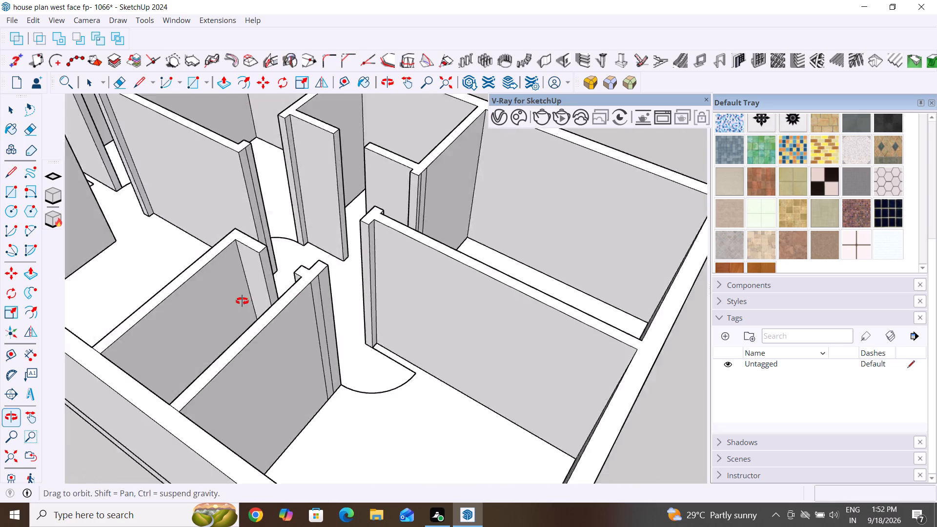
pyautogui.moveTo(242, 301); pyautogui.dragTo(234, 298, button='middle')
pyautogui.scroll(6, 317, 275)
pyautogui.moveTo(317, 292); pyautogui.dragTo(256, 320, button='middle')
pyautogui.scroll(-5, 418, 269)
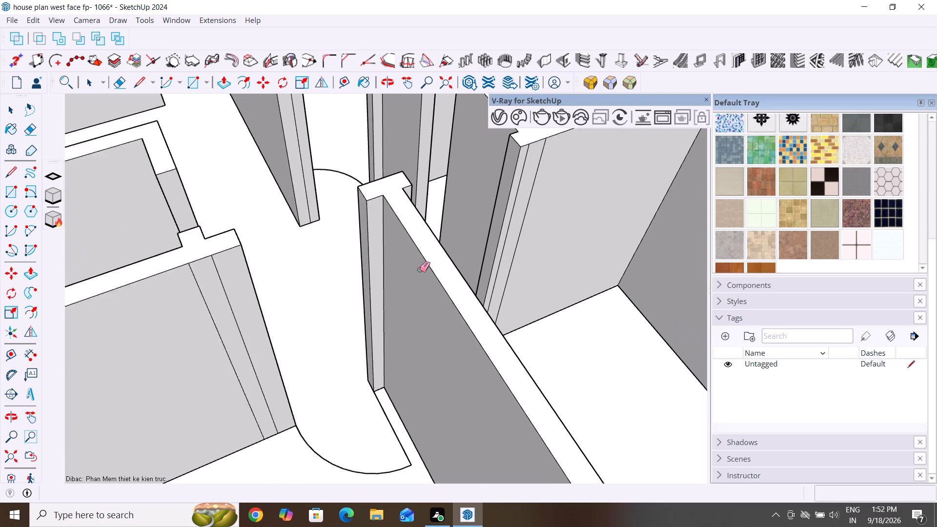
pyautogui.moveTo(256, 307); pyautogui.dragTo(217, 345)
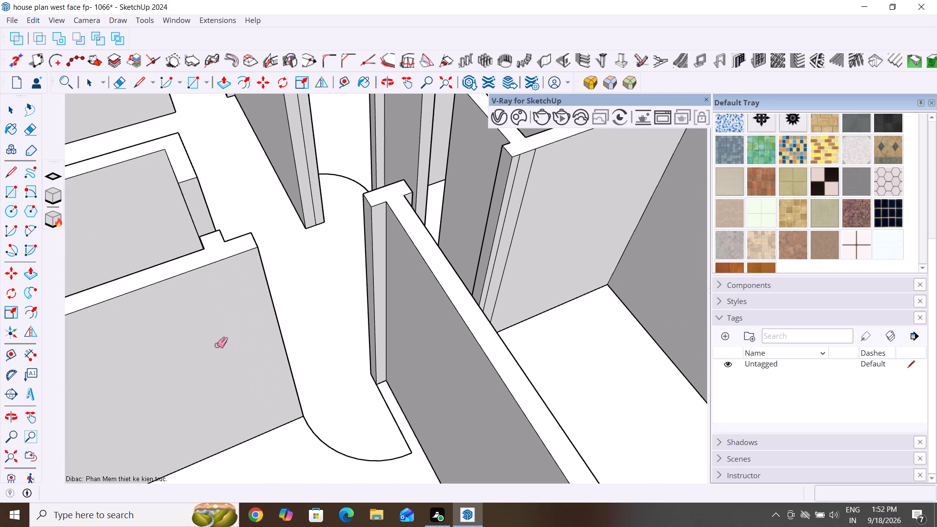
# Erase the two vertical lines near the door end of the small-room partition in the other rear room, opposite the staircase side.
pyautogui.scroll(-10, 292, 338)
pyautogui.moveTo(372, 314); pyautogui.dragTo(368, 313, button='middle')
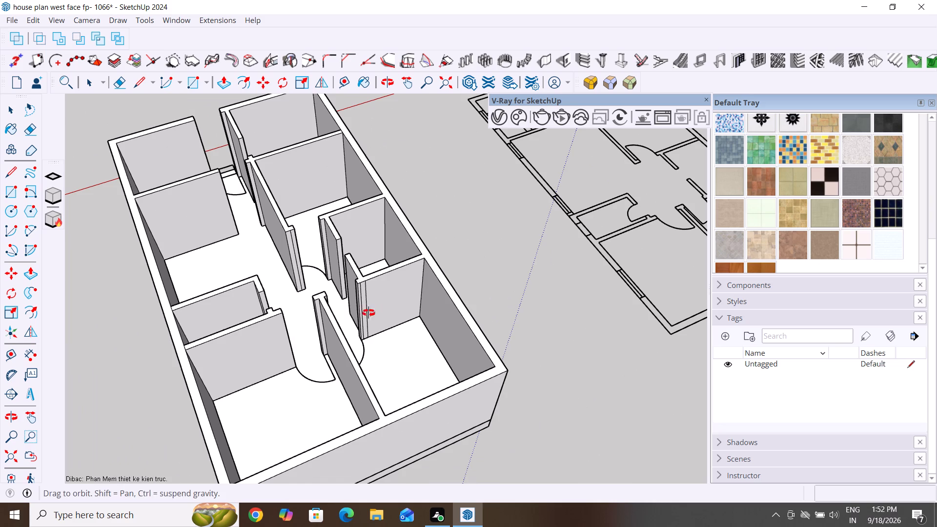
pyautogui.moveTo(368, 313); pyautogui.dragTo(340, 290, button='middle')
pyautogui.scroll(15, 347, 283)
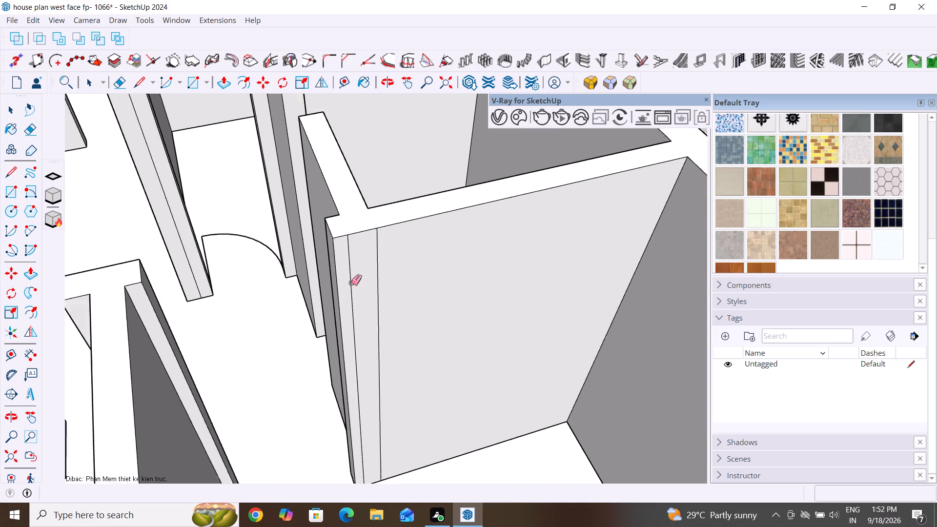
pyautogui.scroll(1, 351, 283)
pyautogui.scroll(1, 400, 248)
pyautogui.moveTo(401, 243); pyautogui.dragTo(343, 289)
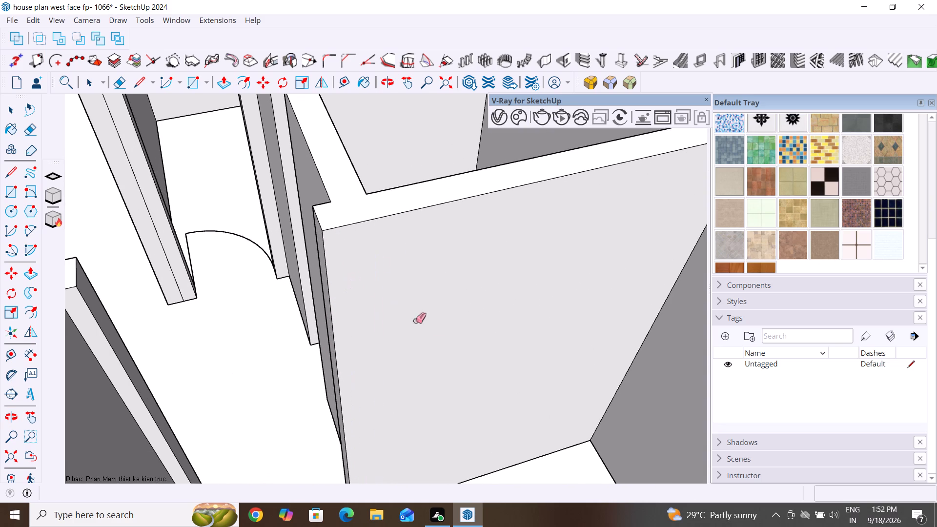
# Examine the rear rooms' partitions, the central passage and the long outer wall for remaining stray lines.
pyautogui.scroll(-11, 429, 338)
pyautogui.moveTo(273, 360); pyautogui.dragTo(296, 368, button='middle')
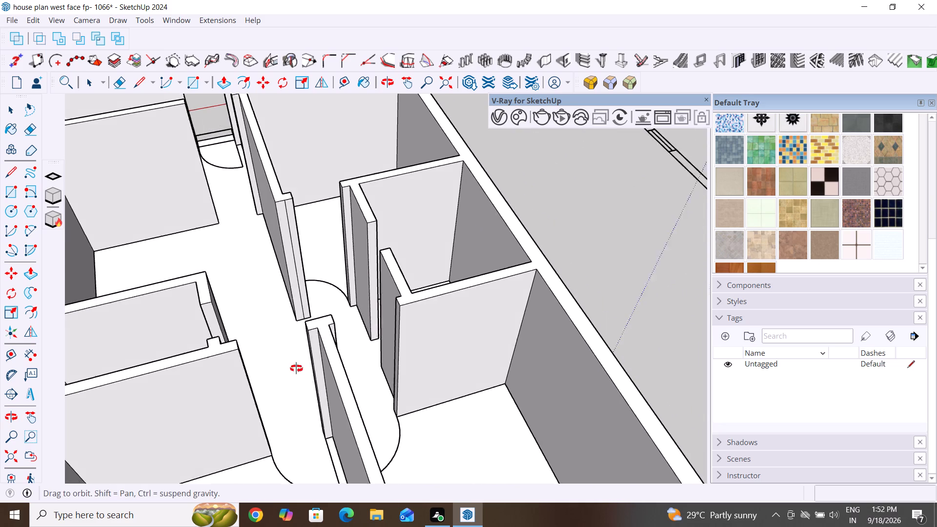
pyautogui.moveTo(296, 368); pyautogui.dragTo(210, 344, button='middle')
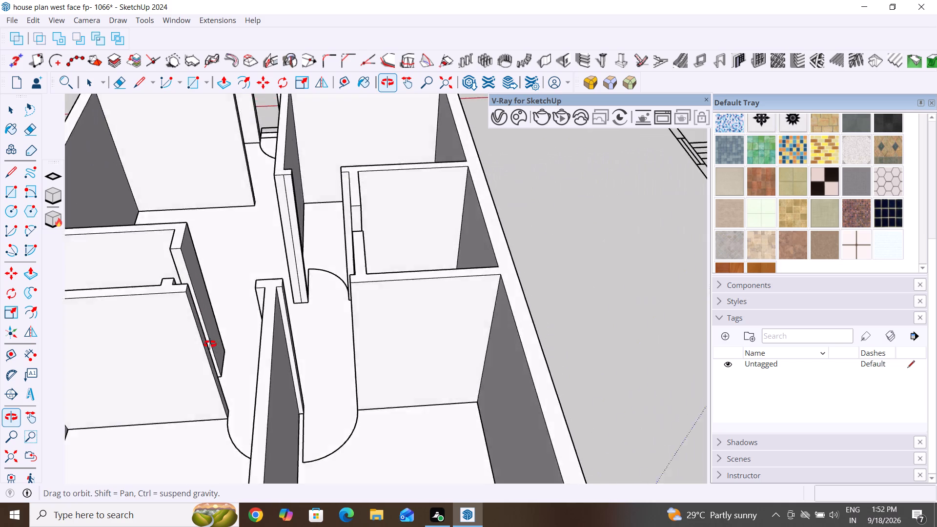
pyautogui.moveTo(210, 344); pyautogui.dragTo(180, 335, button='middle')
pyautogui.scroll(-5, 369, 405)
pyautogui.moveTo(443, 406); pyautogui.dragTo(279, 413, button='middle')
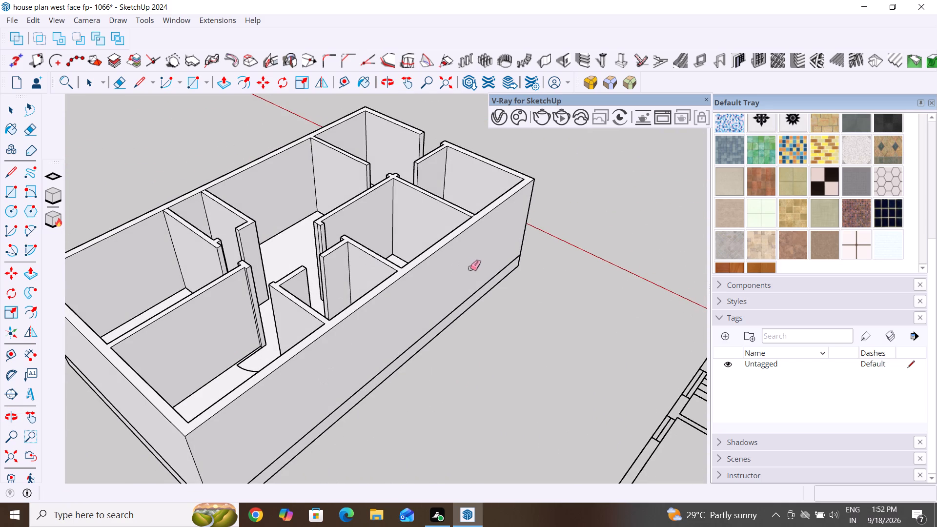
pyautogui.scroll(-2, 548, 304)
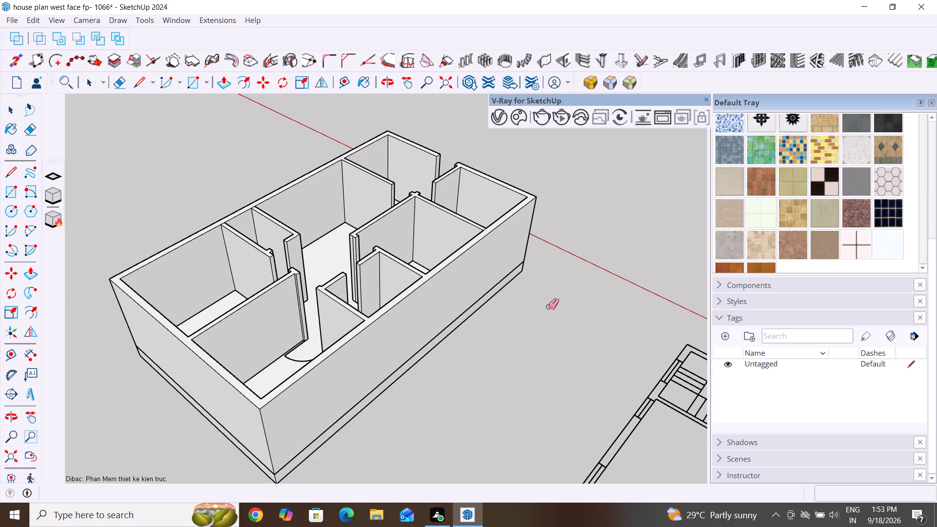
pyautogui.scroll(-2, 495, 349)
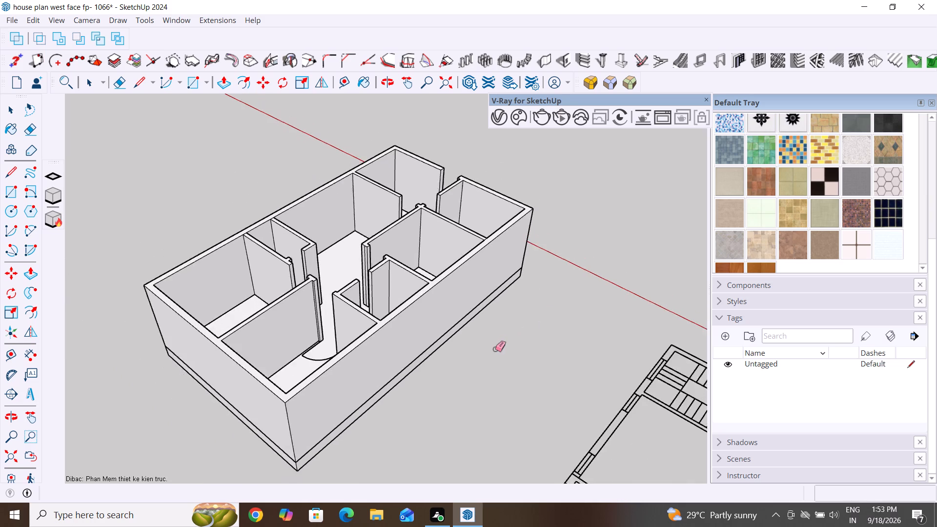
pyautogui.scroll(-3, 495, 349)
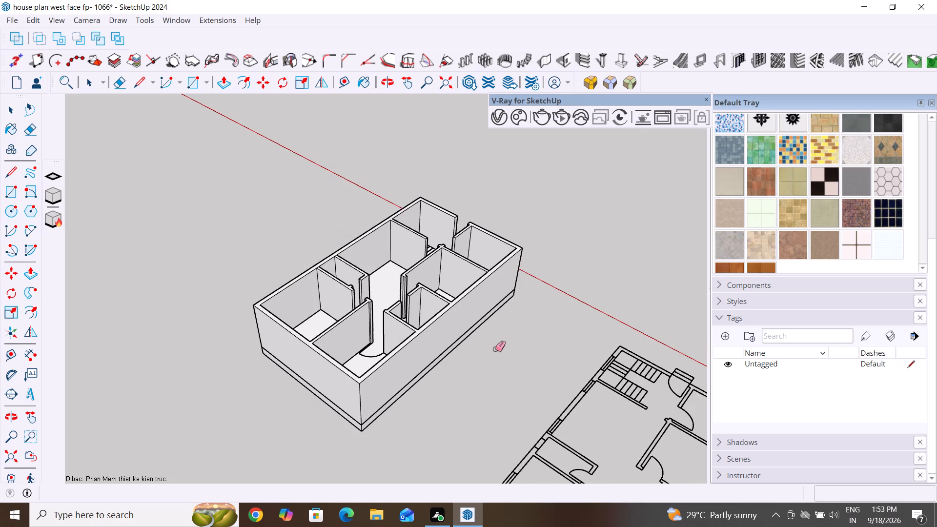
pyautogui.scroll(-3, 495, 349)
# Examine the entrance front, its steps and both long sides of the house to check the outer wall faces.
pyautogui.moveTo(535, 323); pyautogui.dragTo(227, 373, button='middle')
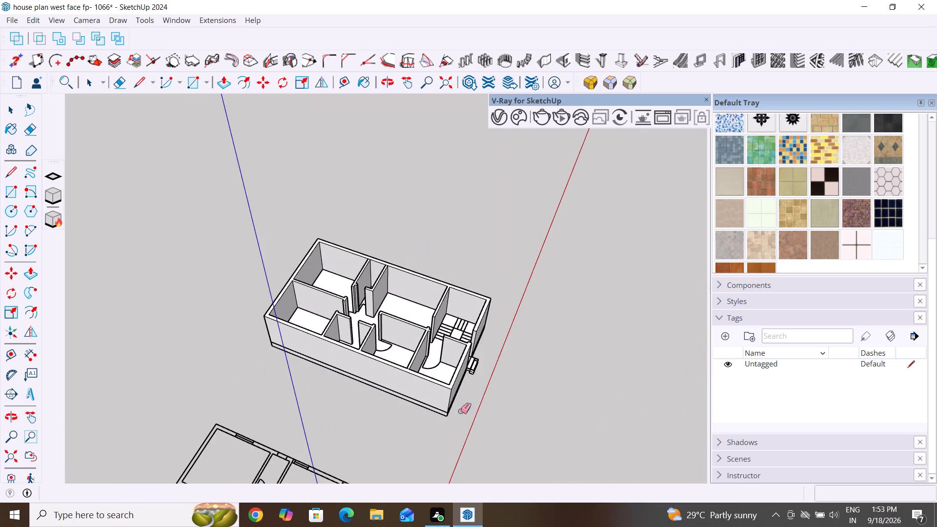
pyautogui.moveTo(453, 411); pyautogui.dragTo(279, 368, button='middle')
pyautogui.scroll(4, 423, 374)
pyautogui.moveTo(463, 385); pyautogui.dragTo(412, 318, button='middle')
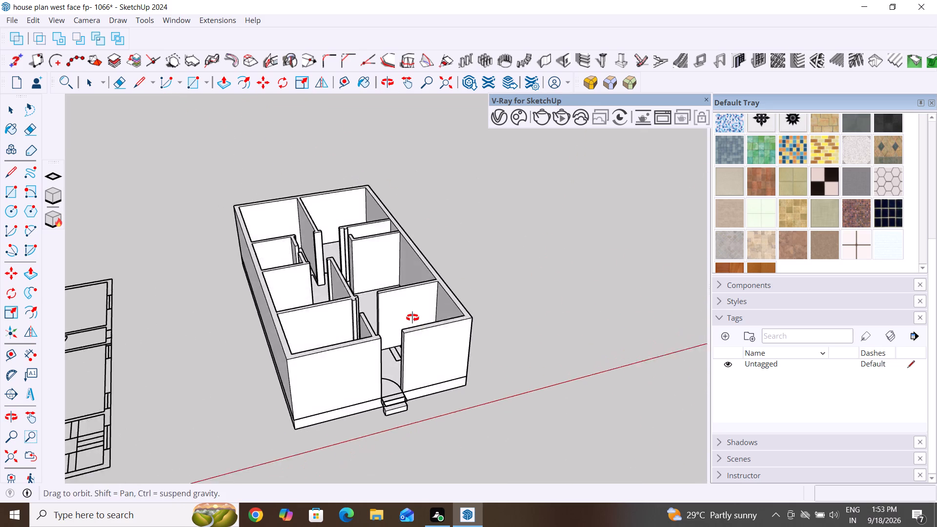
pyautogui.moveTo(412, 318); pyautogui.dragTo(411, 316, button='middle')
pyautogui.scroll(5, 444, 404)
pyautogui.moveTo(457, 384); pyautogui.dragTo(489, 329, button='middle')
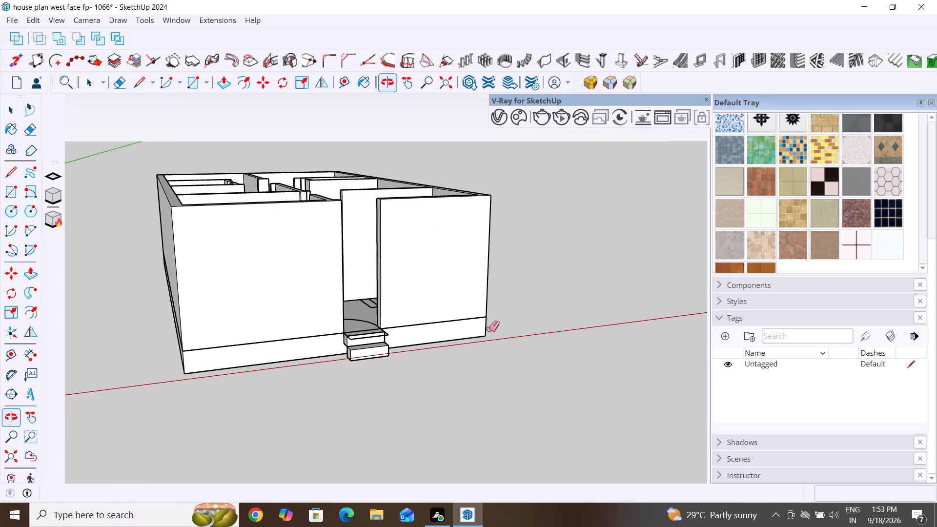
pyautogui.scroll(-5, 357, 450)
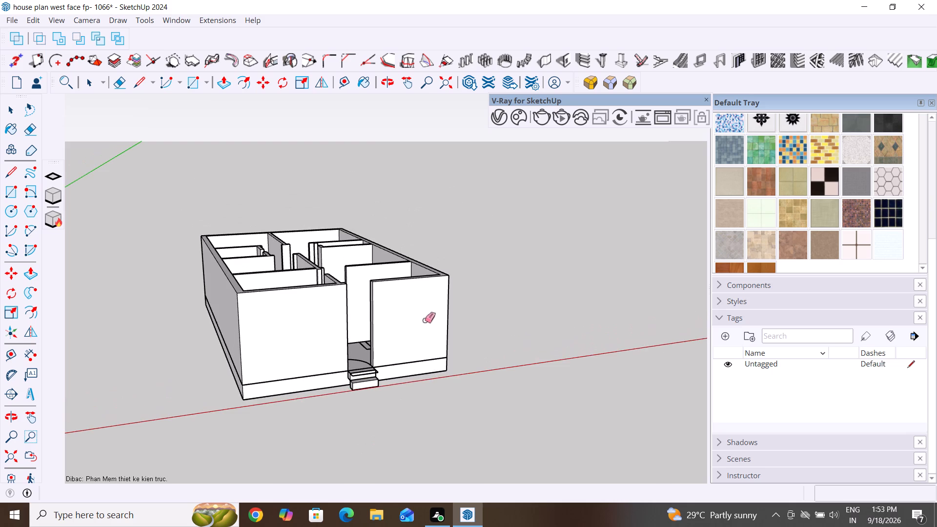
pyautogui.moveTo(417, 343); pyautogui.dragTo(409, 456, button='middle')
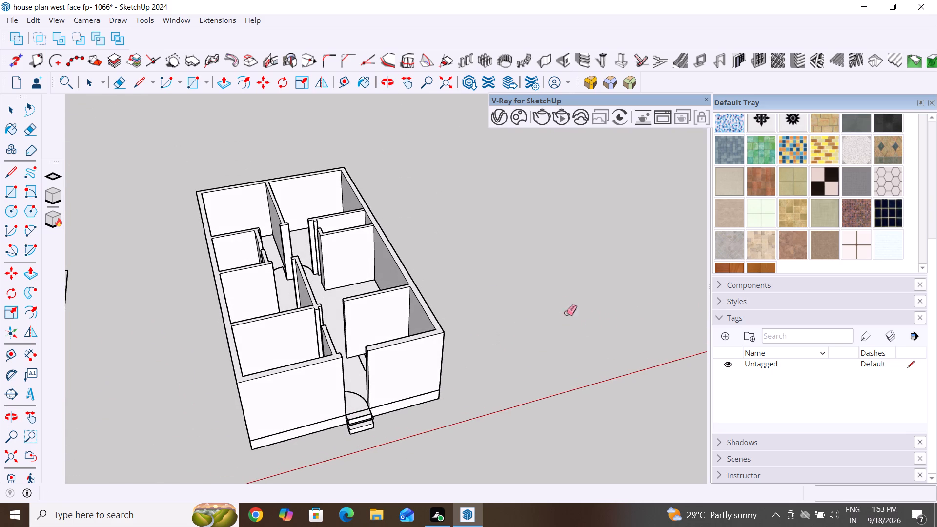
pyautogui.moveTo(597, 351); pyautogui.dragTo(422, 373, button='middle')
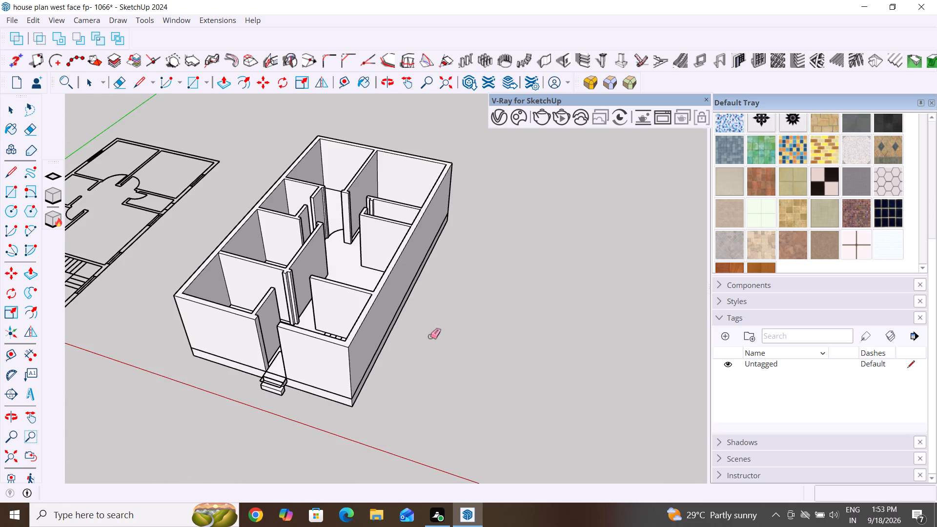
pyautogui.moveTo(299, 392); pyautogui.dragTo(456, 303, button='middle')
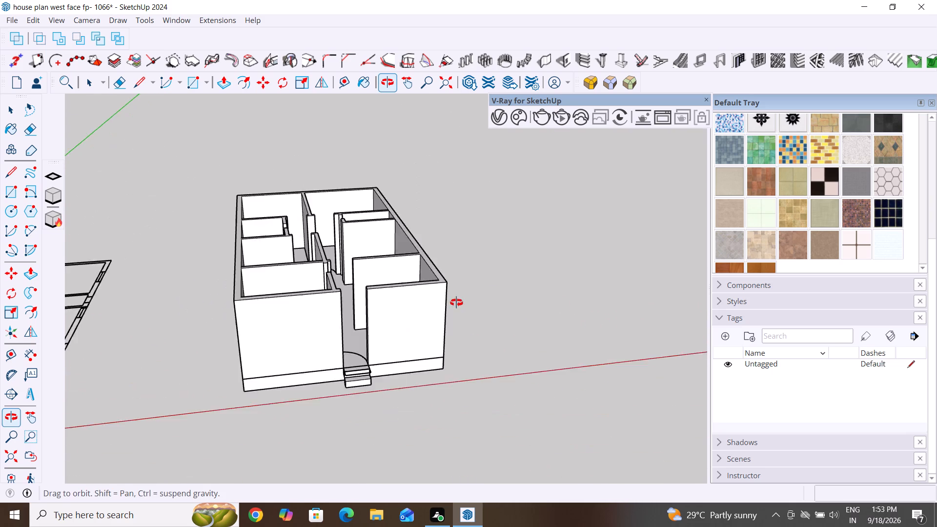
pyautogui.moveTo(456, 303); pyautogui.dragTo(595, 406, button='middle')
# Examine the front rooms, staircase area and partitions from above, and view the whole house beside its plan.
pyautogui.scroll(4, 513, 377)
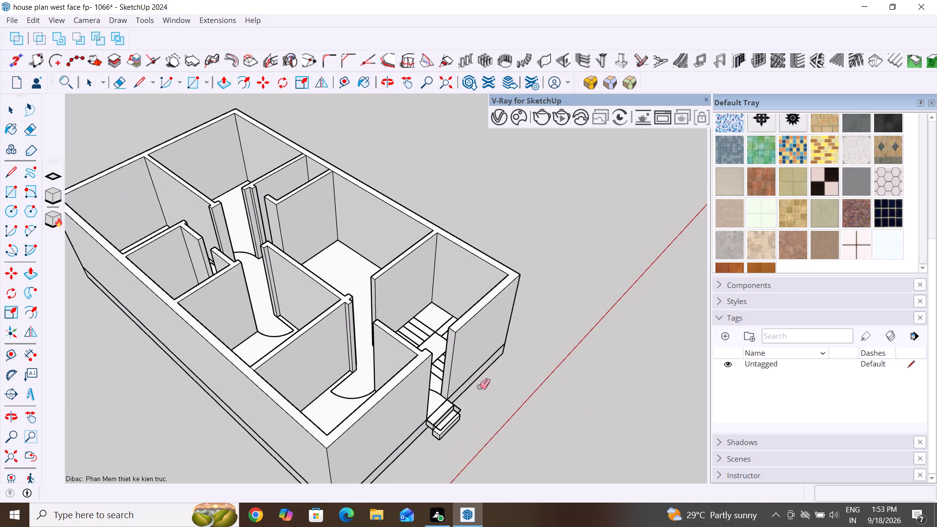
pyautogui.scroll(-5, 475, 339)
pyautogui.moveTo(544, 345); pyautogui.dragTo(371, 363, button='middle')
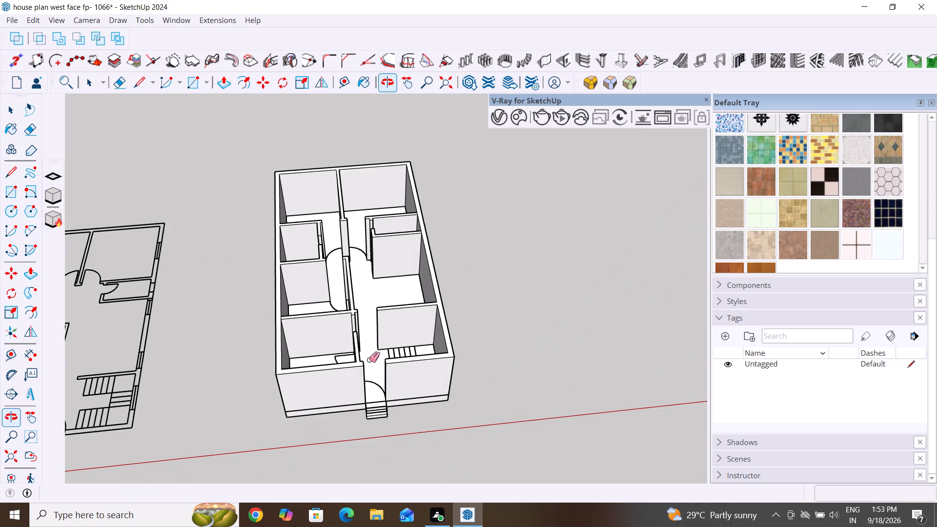
pyautogui.moveTo(331, 351); pyautogui.dragTo(527, 330, button='middle')
pyautogui.scroll(10, 434, 337)
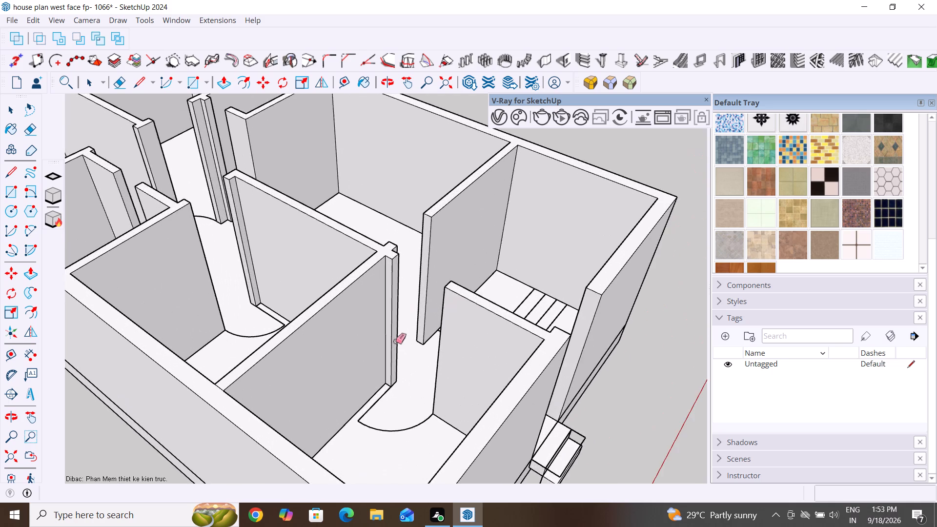
pyautogui.scroll(4, 395, 341)
pyautogui.scroll(-11, 537, 308)
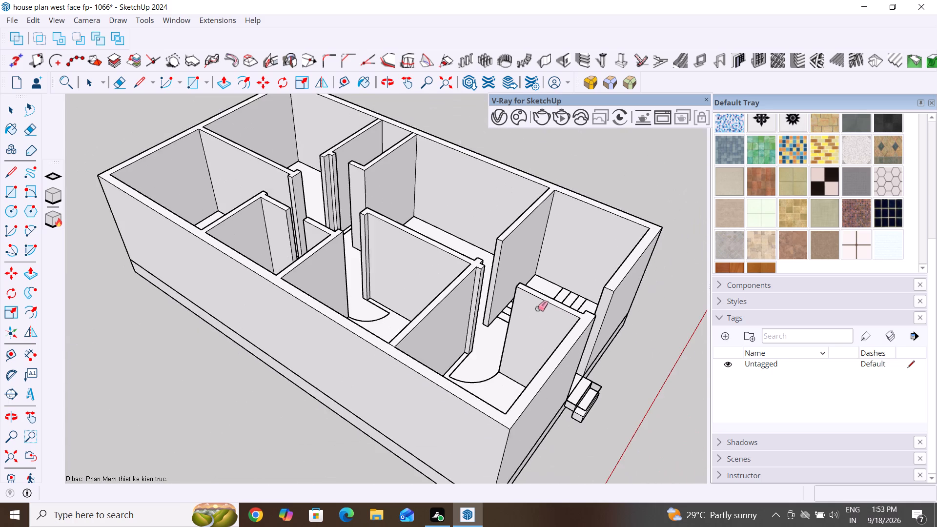
pyautogui.moveTo(521, 315); pyautogui.dragTo(220, 473, button='middle')
pyautogui.moveTo(551, 378); pyautogui.dragTo(236, 326, button='middle')
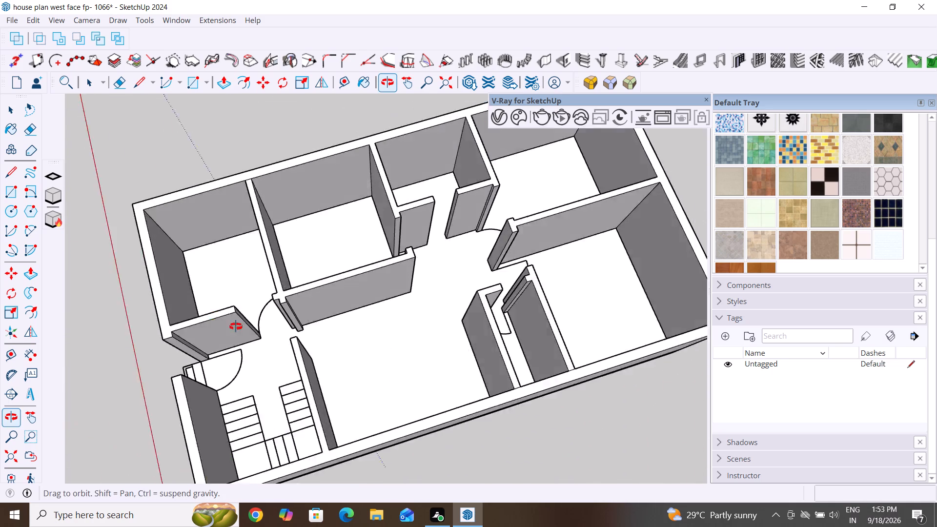
pyautogui.moveTo(236, 326); pyautogui.dragTo(209, 319, button='middle')
pyautogui.scroll(-5, 485, 257)
pyautogui.scroll(-9, 337, 314)
pyautogui.scroll(-1, 463, 398)
pyautogui.moveTo(388, 406); pyautogui.dragTo(429, 258, button='middle')
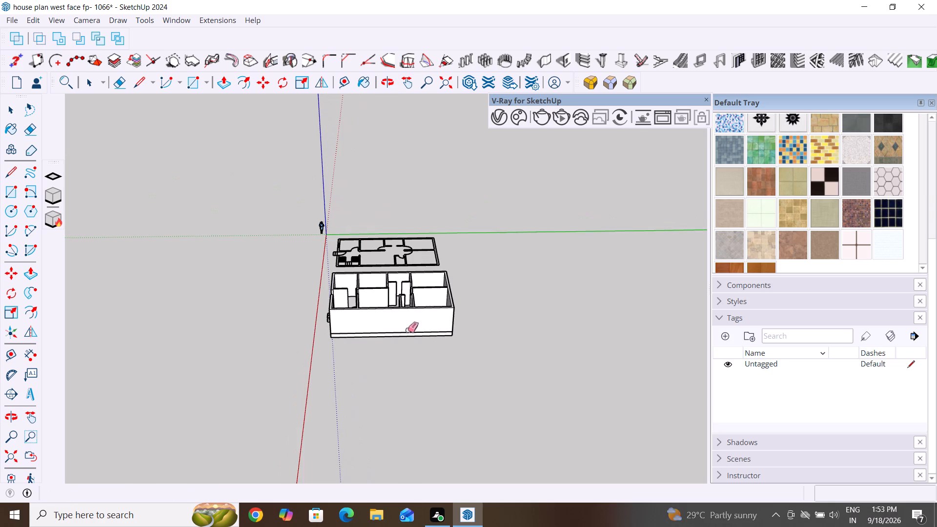
# Examine the long outer wall and the rooms behind it from above for remaining stray lines.
pyautogui.scroll(12, 407, 330)
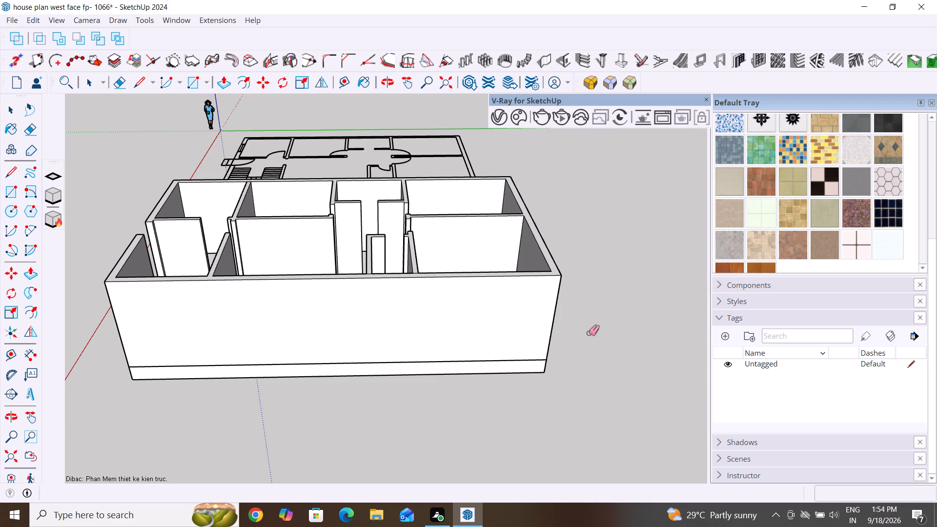
pyautogui.scroll(-2, 437, 271)
pyautogui.moveTo(454, 245); pyautogui.dragTo(450, 284, button='middle')
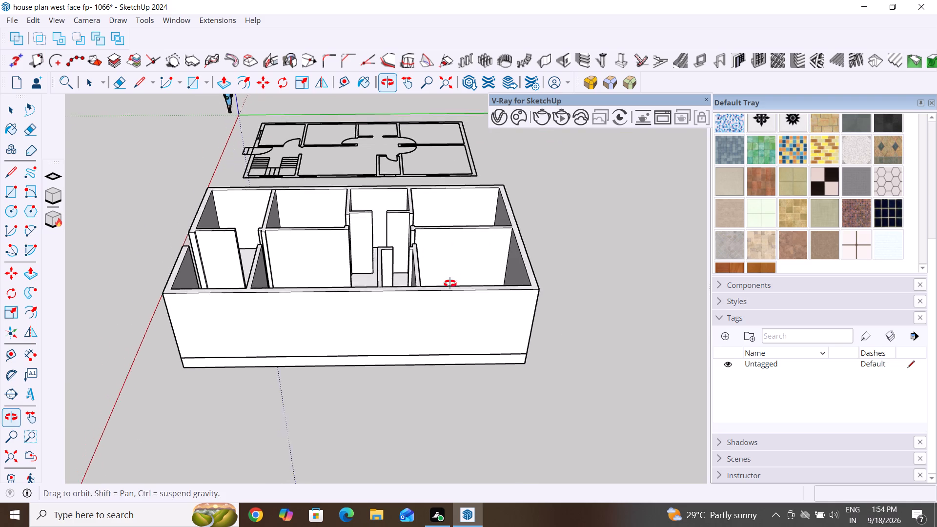
pyautogui.moveTo(450, 284); pyautogui.dragTo(447, 288, button='middle')
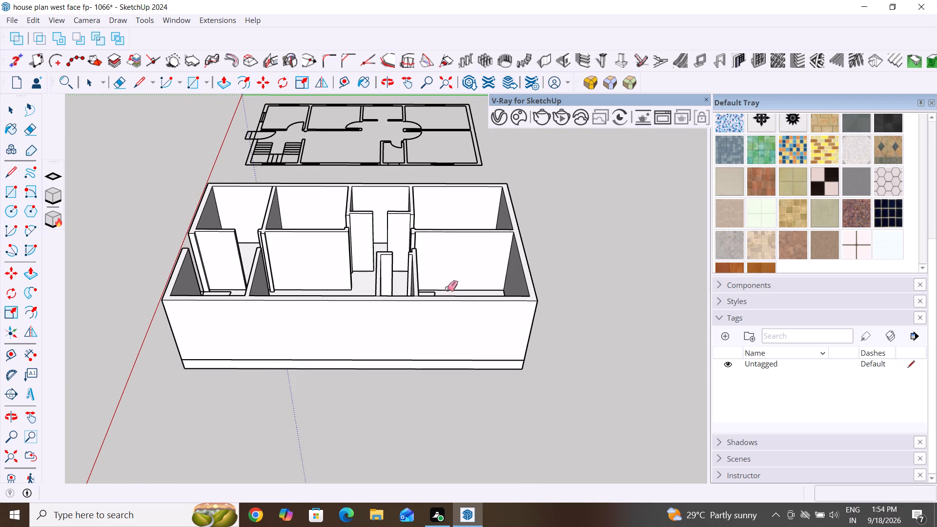
pyautogui.moveTo(468, 279); pyautogui.dragTo(397, 329, button='middle')
pyautogui.scroll(5, 448, 269)
pyautogui.moveTo(417, 294); pyautogui.dragTo(532, 268, button='middle')
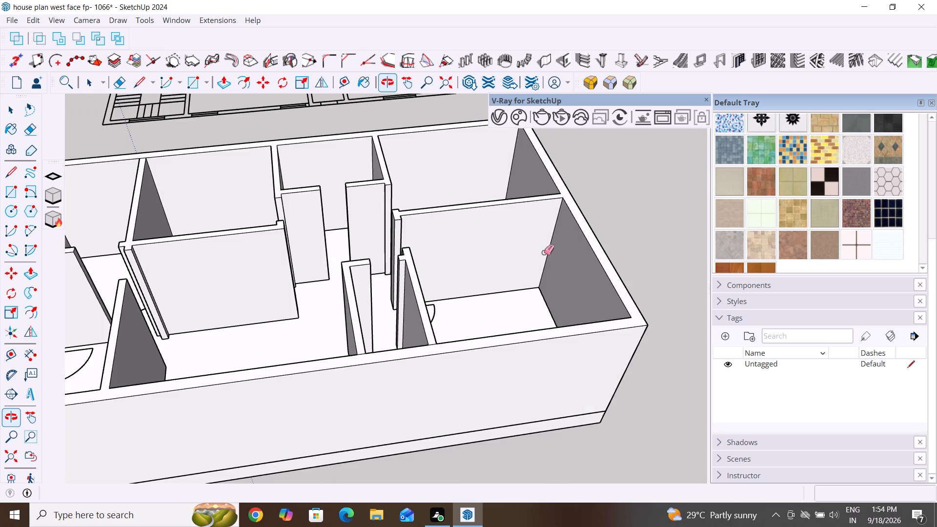
pyautogui.scroll(4, 544, 251)
pyautogui.scroll(-11, 493, 288)
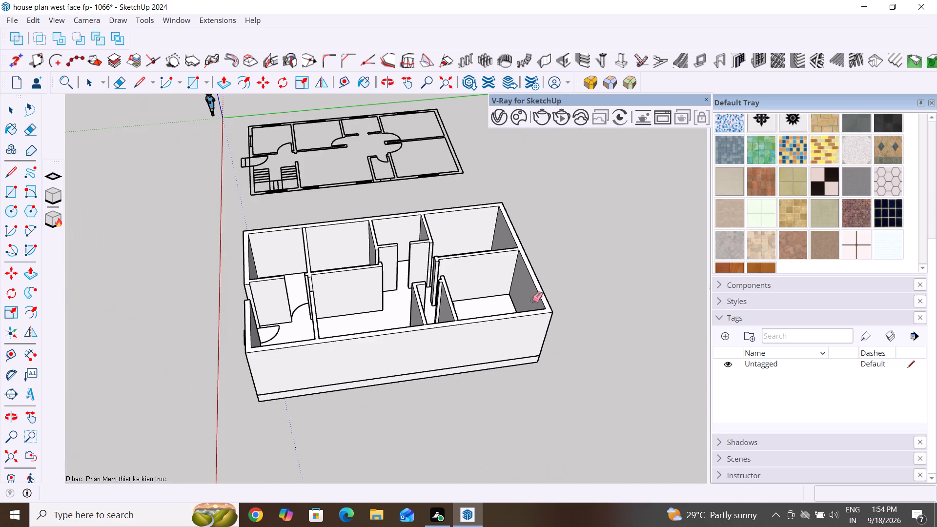
# Examine the house from all around, finishing at the entrance front and its steps, to check the walls and partitions.
pyautogui.moveTo(526, 314); pyautogui.dragTo(270, 314, button='middle')
pyautogui.scroll(-5, 366, 370)
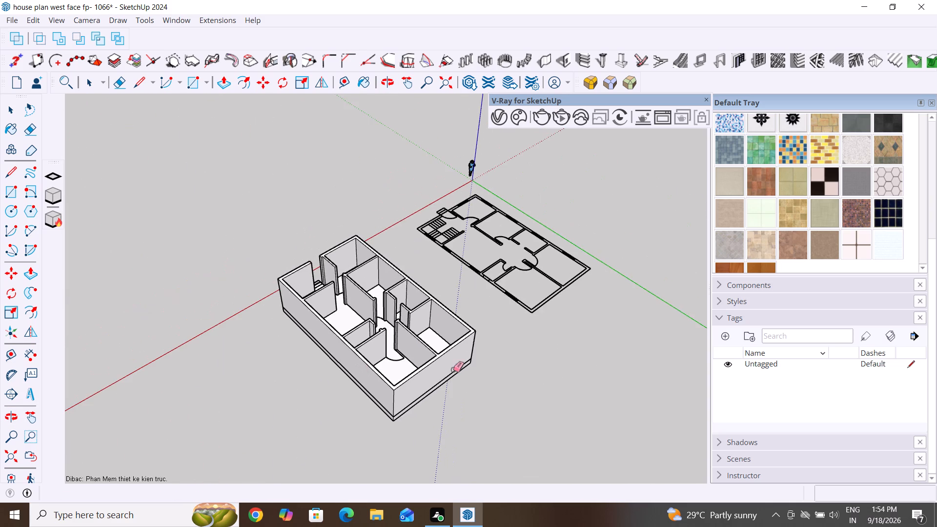
pyautogui.moveTo(443, 382); pyautogui.dragTo(242, 370, button='middle')
pyautogui.moveTo(402, 352); pyautogui.dragTo(218, 360, button='middle')
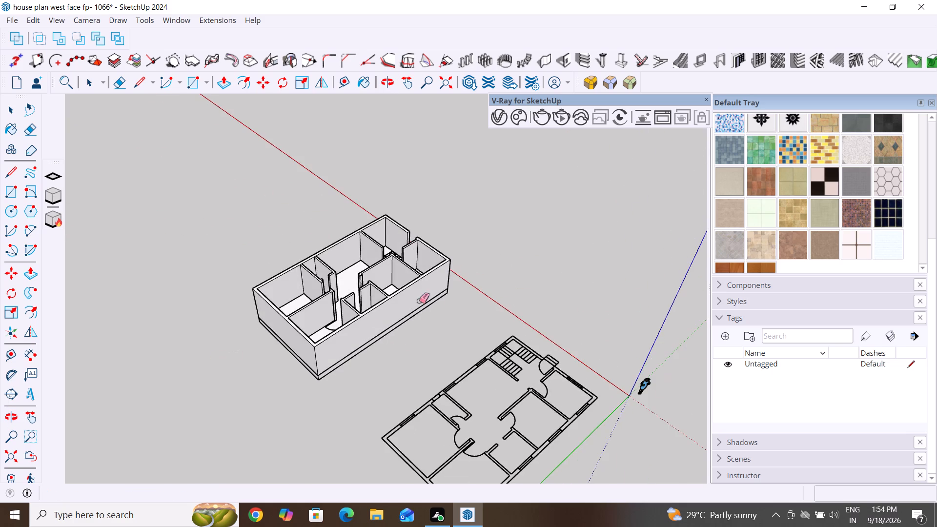
pyautogui.scroll(4, 467, 289)
pyautogui.moveTo(506, 297); pyautogui.dragTo(239, 336, button='middle')
pyautogui.moveTo(448, 333); pyautogui.dragTo(445, 332, button='middle')
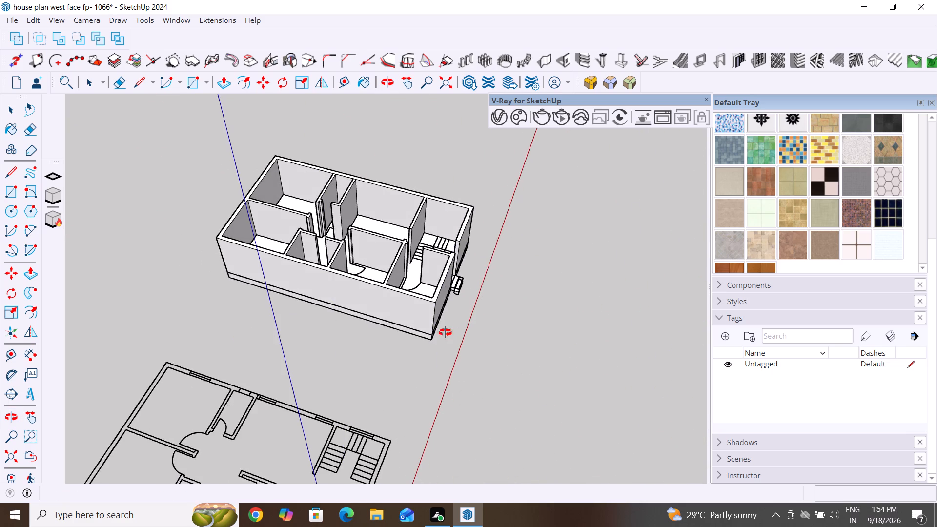
pyautogui.moveTo(445, 332); pyautogui.dragTo(252, 265, button='middle')
pyautogui.scroll(4, 463, 302)
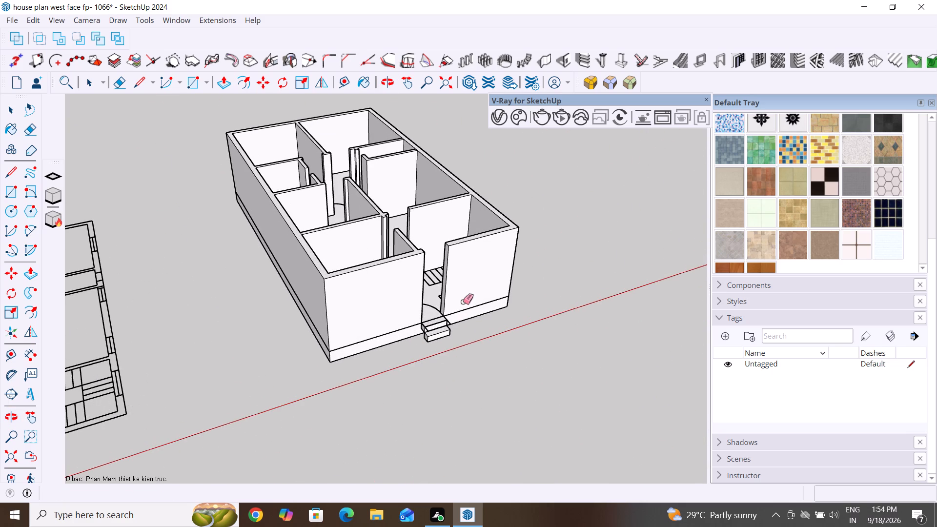
pyautogui.scroll(4, 494, 224)
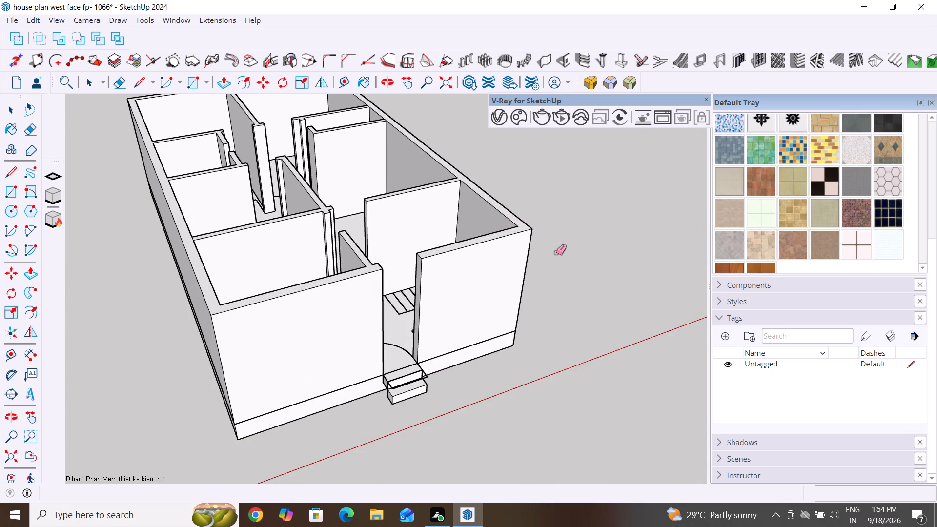
pyautogui.moveTo(557, 254); pyautogui.dragTo(494, 338, button='middle')
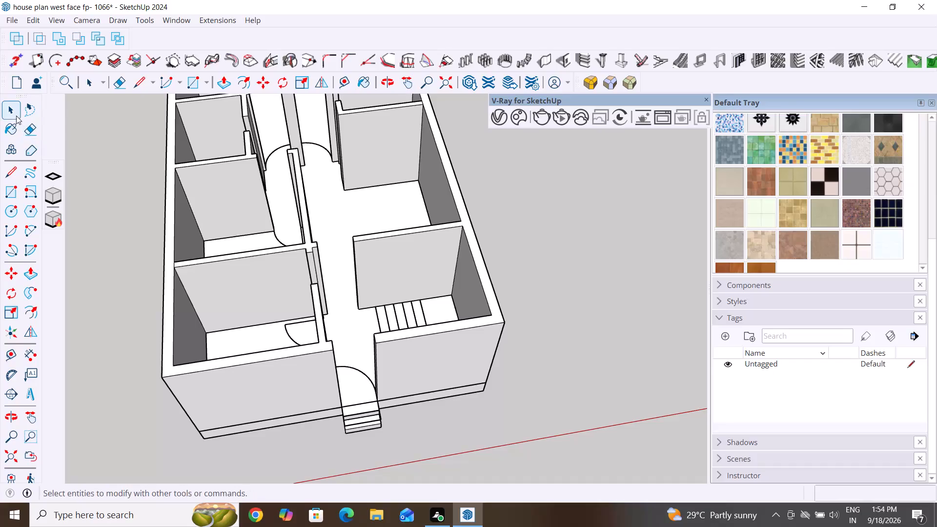
# Select all connected outer walls and partitions above the base and make them a single group.
pyautogui.click(11, 113)
pyautogui.doubleClick(568, 328)
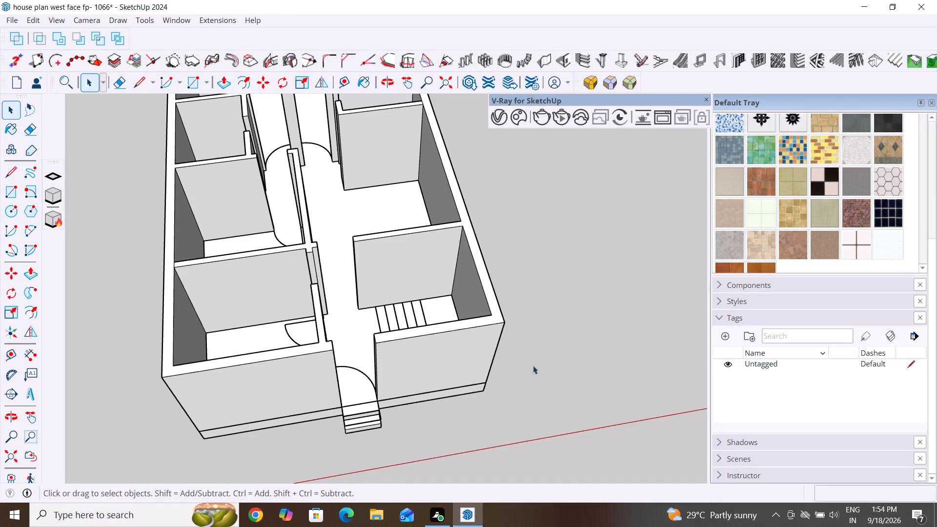
pyautogui.moveTo(563, 380); pyautogui.dragTo(423, 296, button='middle')
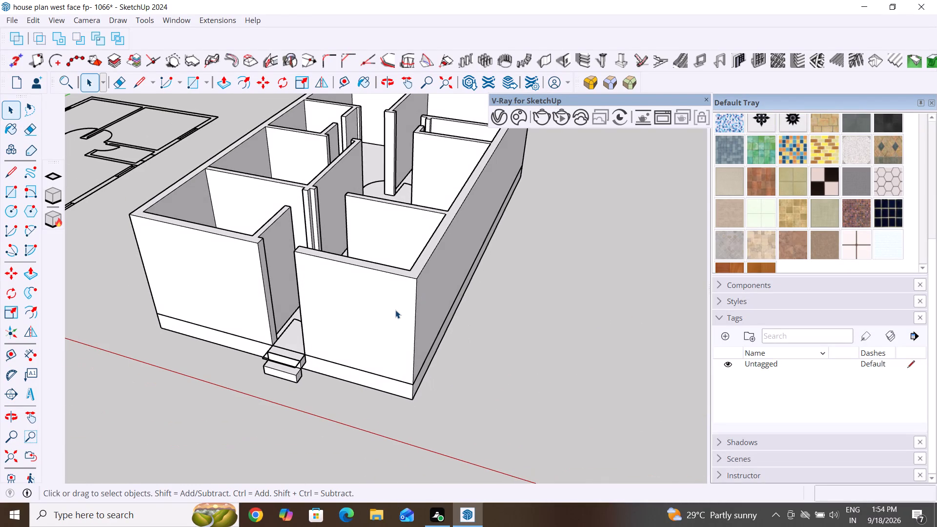
pyautogui.click(395, 310)
pyautogui.tripleClick(400, 287)
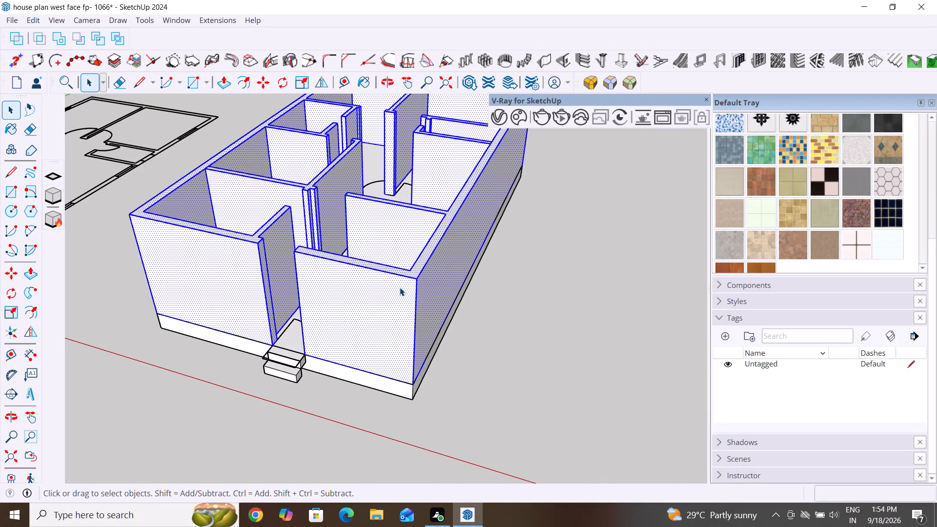
pyautogui.click(400, 287)
pyautogui.rightClick(400, 287)
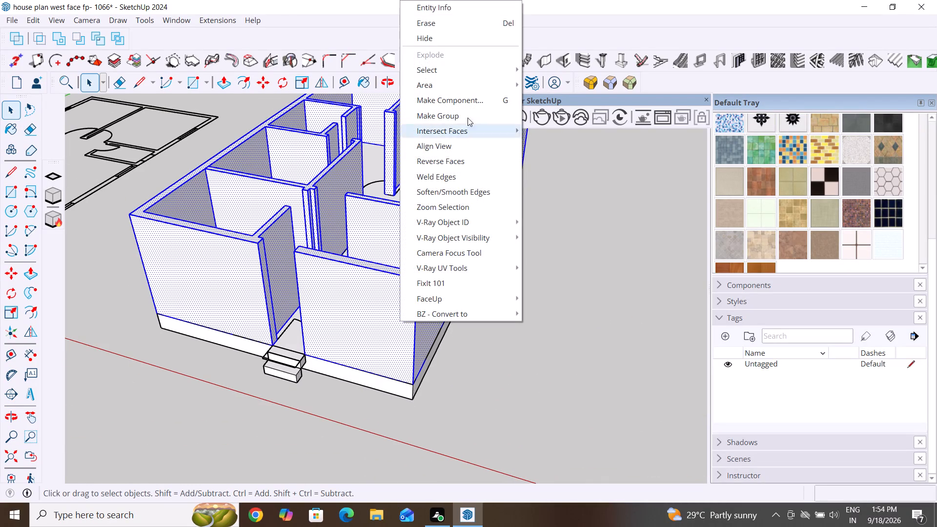
pyautogui.click(468, 116)
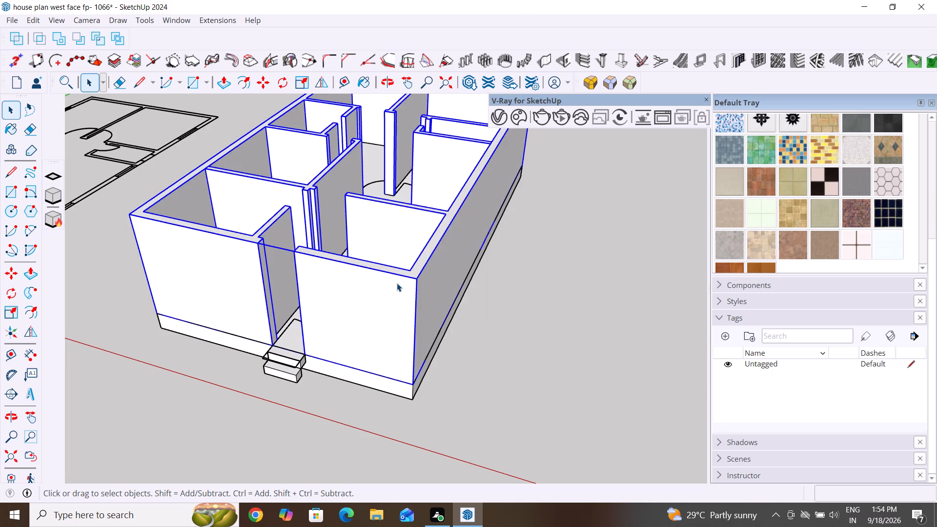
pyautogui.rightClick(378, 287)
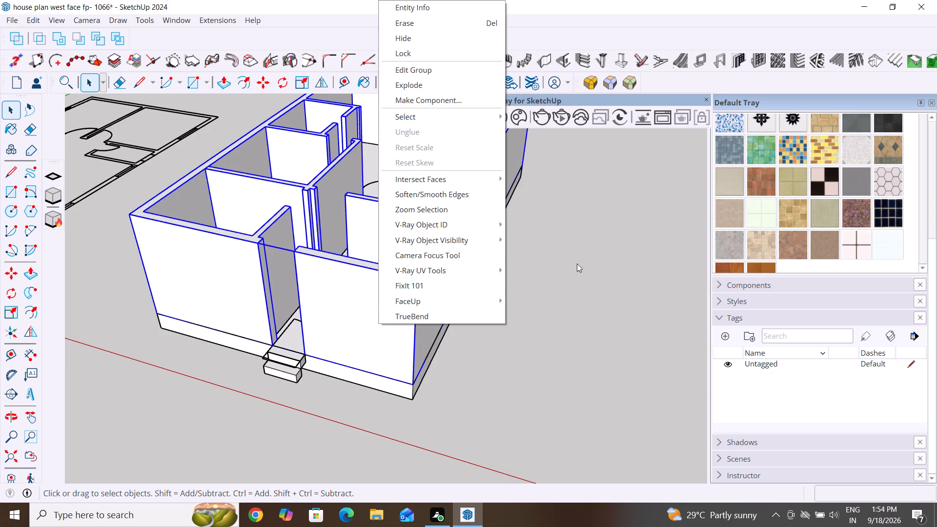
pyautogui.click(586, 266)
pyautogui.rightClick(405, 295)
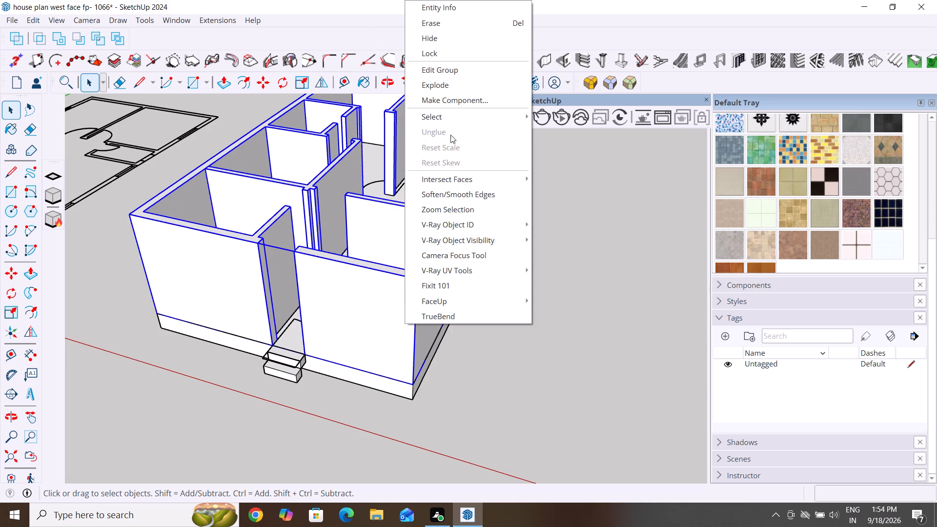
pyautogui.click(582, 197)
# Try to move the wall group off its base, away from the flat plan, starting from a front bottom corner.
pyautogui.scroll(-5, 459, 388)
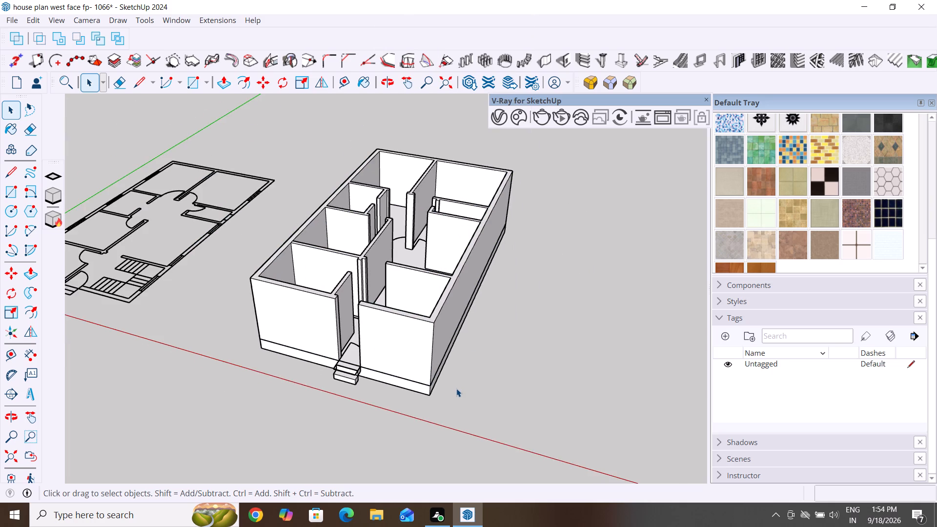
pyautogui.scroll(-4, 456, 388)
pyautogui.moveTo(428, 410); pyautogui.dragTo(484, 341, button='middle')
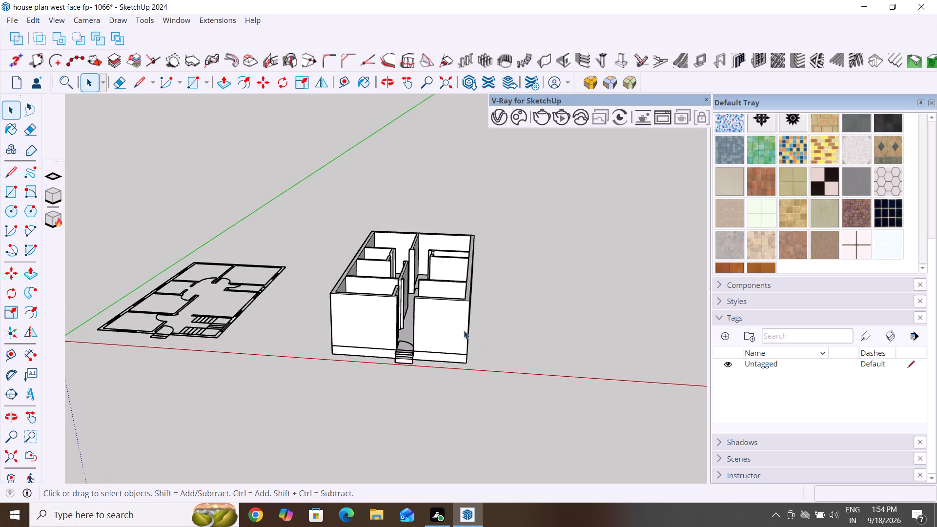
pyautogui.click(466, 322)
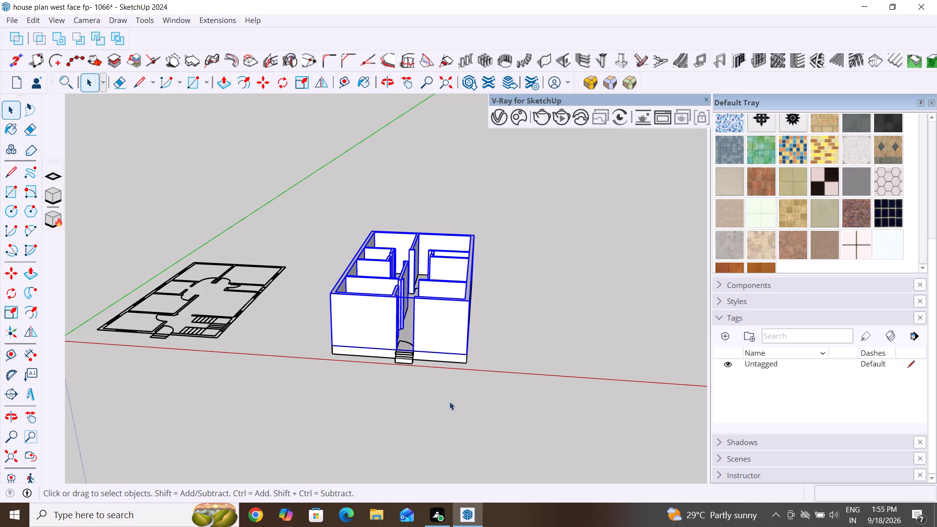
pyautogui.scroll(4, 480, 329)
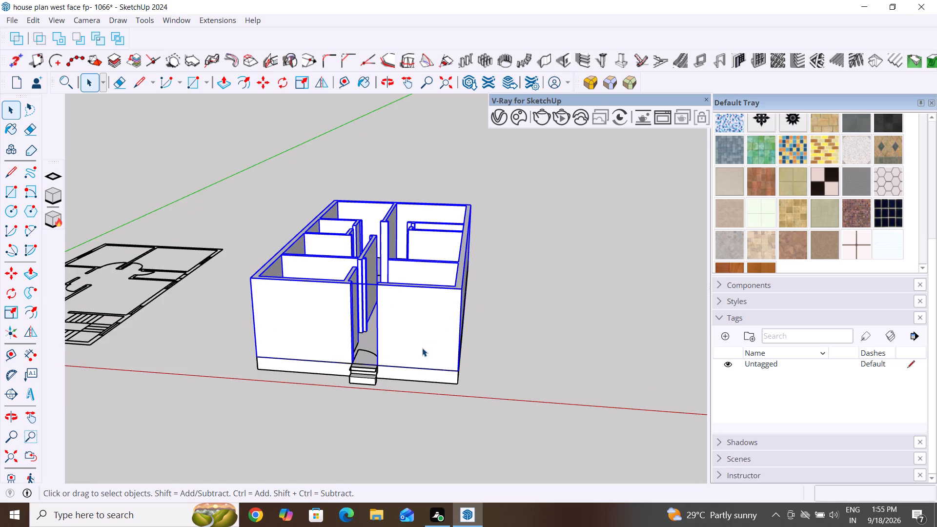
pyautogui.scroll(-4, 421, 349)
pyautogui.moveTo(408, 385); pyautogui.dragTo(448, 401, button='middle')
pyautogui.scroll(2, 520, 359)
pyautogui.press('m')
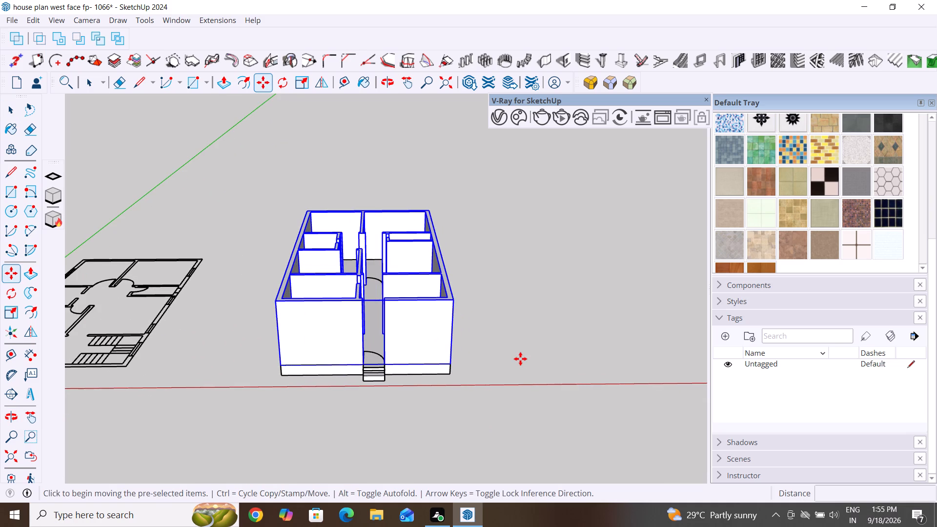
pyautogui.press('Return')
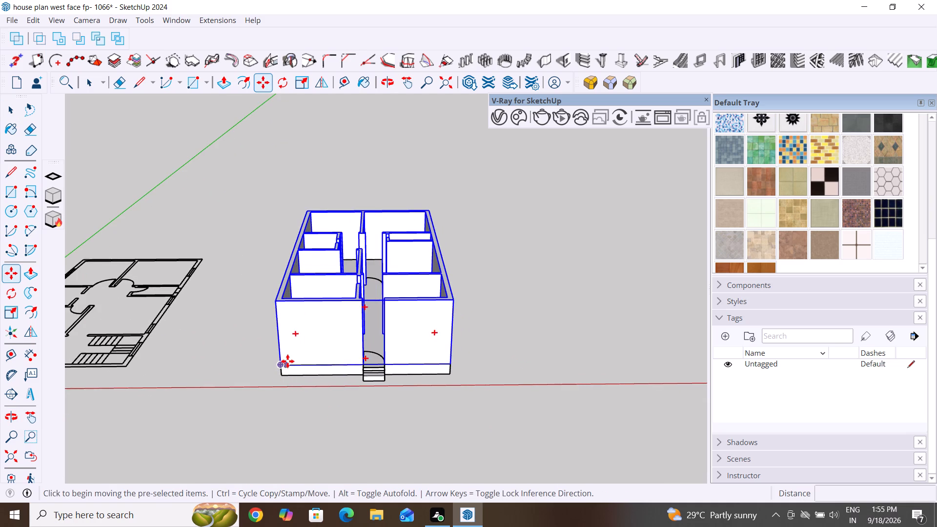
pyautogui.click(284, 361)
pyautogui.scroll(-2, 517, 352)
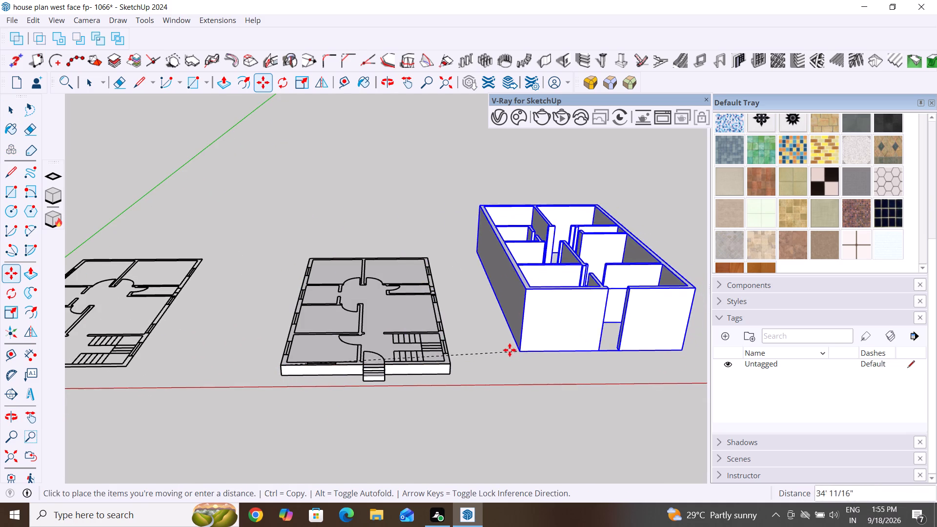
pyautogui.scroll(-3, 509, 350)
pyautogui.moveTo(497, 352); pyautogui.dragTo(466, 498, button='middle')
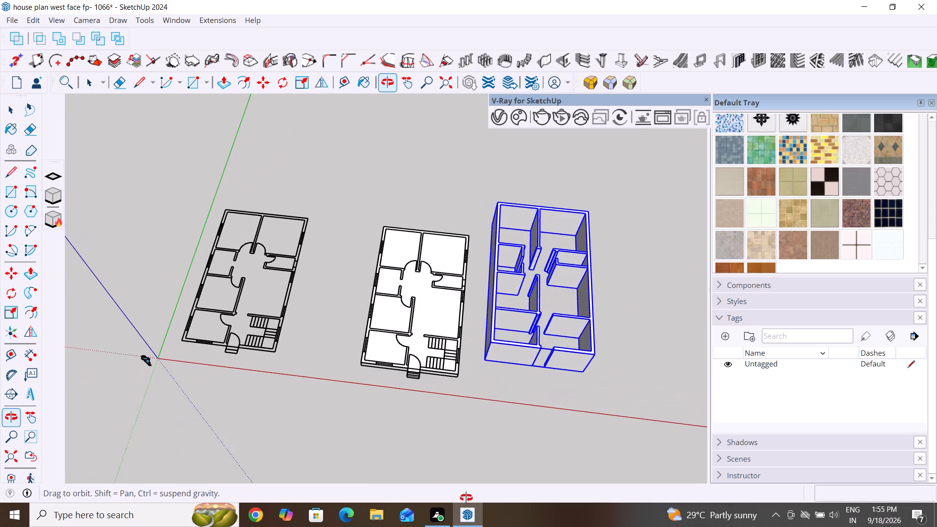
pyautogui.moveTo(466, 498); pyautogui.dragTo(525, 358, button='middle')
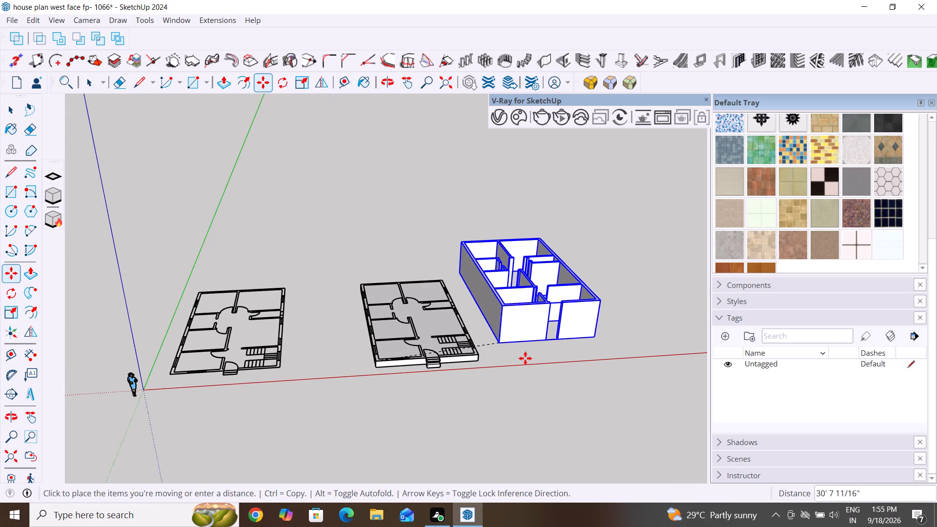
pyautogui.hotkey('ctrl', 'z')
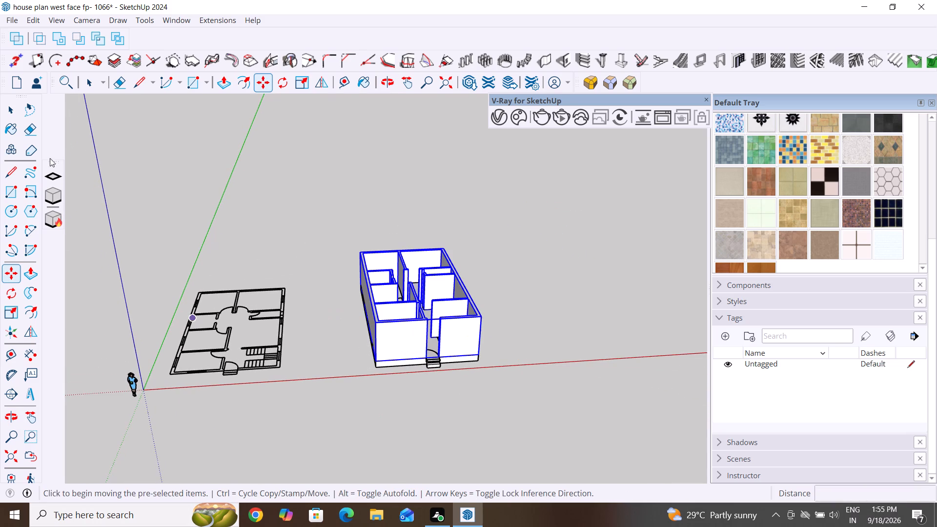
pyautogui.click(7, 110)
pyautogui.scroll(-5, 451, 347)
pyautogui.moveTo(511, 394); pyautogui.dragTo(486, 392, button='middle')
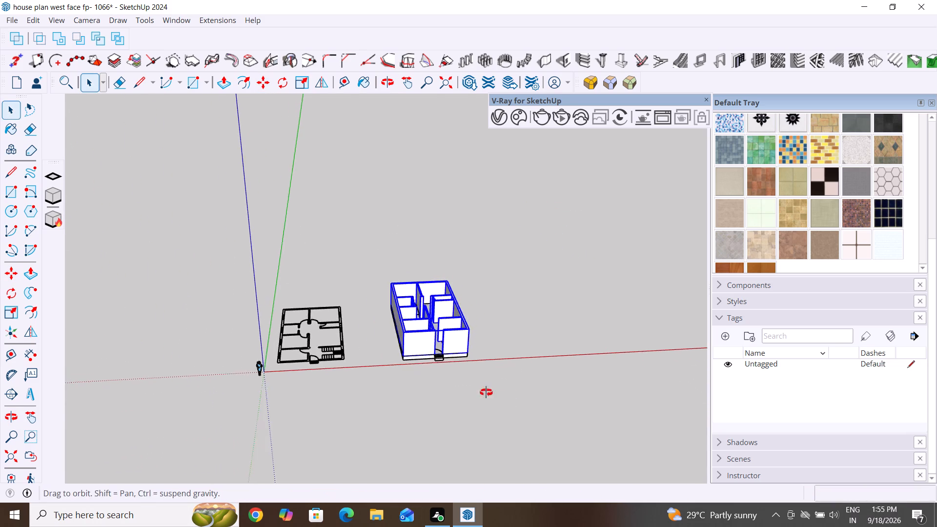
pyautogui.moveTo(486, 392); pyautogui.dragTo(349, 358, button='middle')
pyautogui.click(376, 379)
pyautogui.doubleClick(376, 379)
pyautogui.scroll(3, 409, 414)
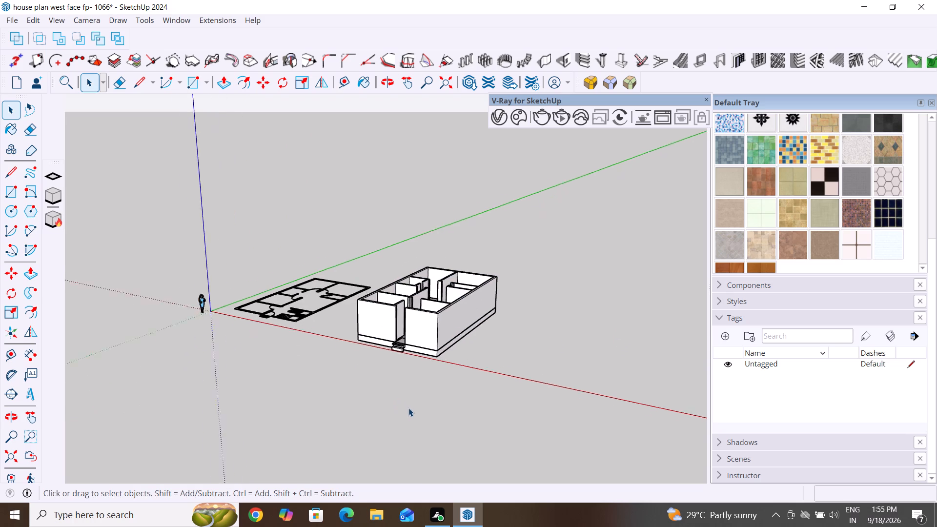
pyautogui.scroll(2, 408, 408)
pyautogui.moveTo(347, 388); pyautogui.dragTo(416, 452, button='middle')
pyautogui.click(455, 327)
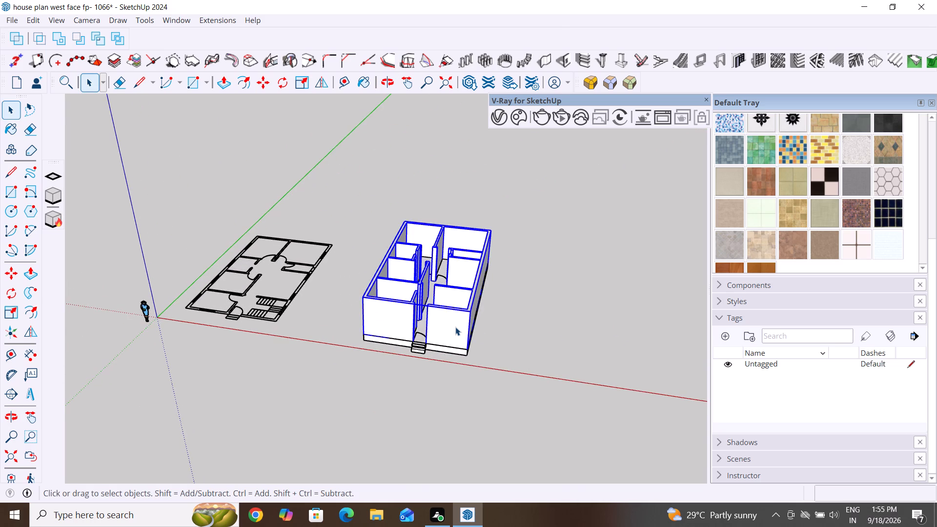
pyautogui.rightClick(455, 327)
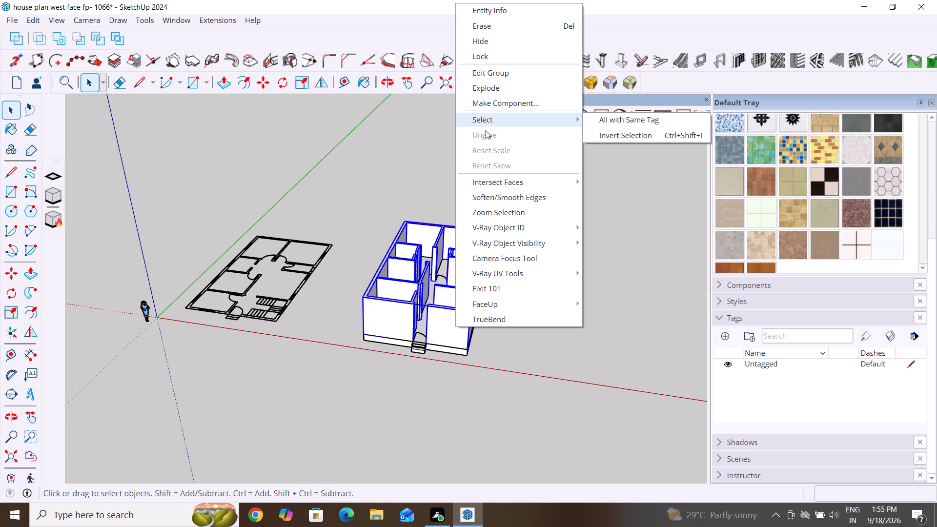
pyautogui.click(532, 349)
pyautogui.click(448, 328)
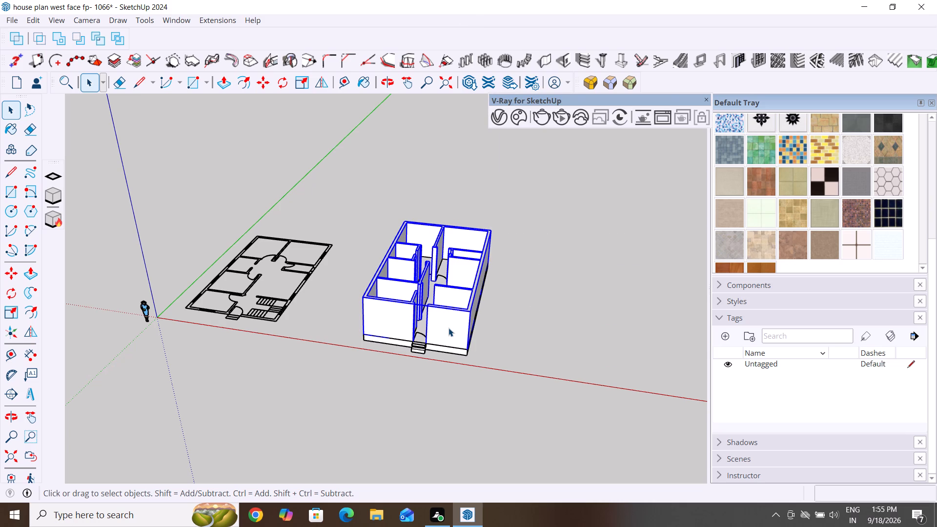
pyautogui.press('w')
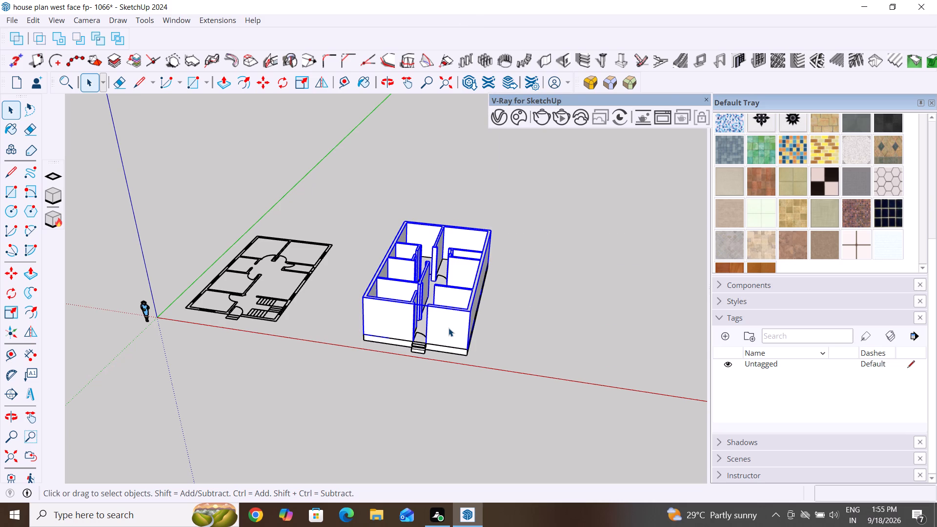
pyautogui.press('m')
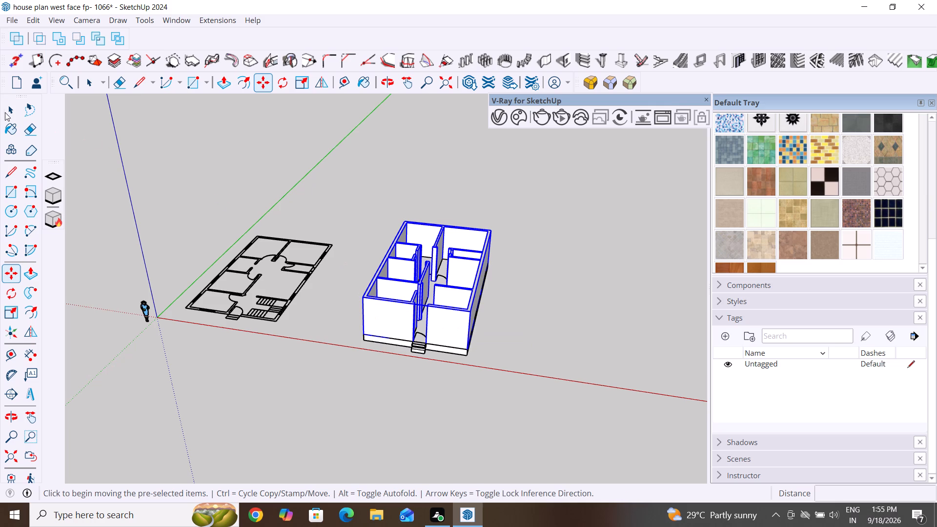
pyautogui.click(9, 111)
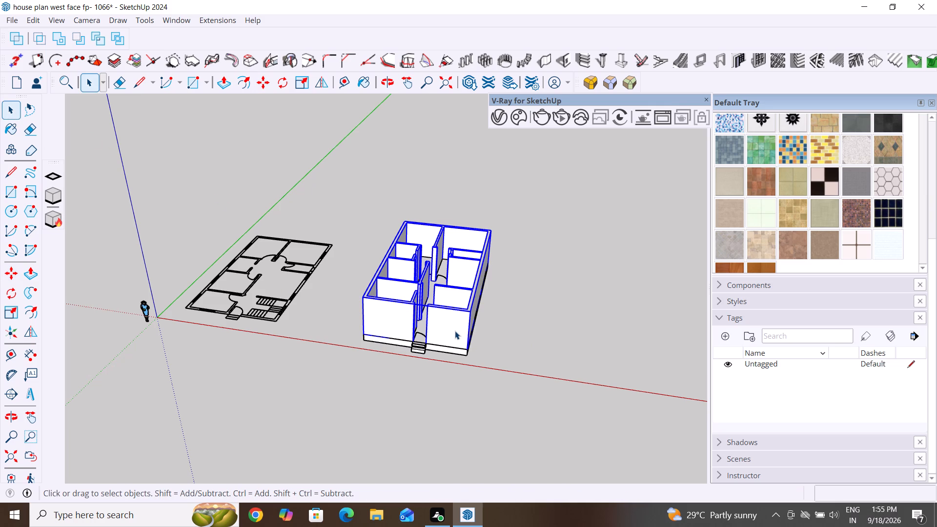
# Select the wall group and turn on the back-edge display so the plan lines on the base show through.
pyautogui.click(455, 331)
pyautogui.press('k')
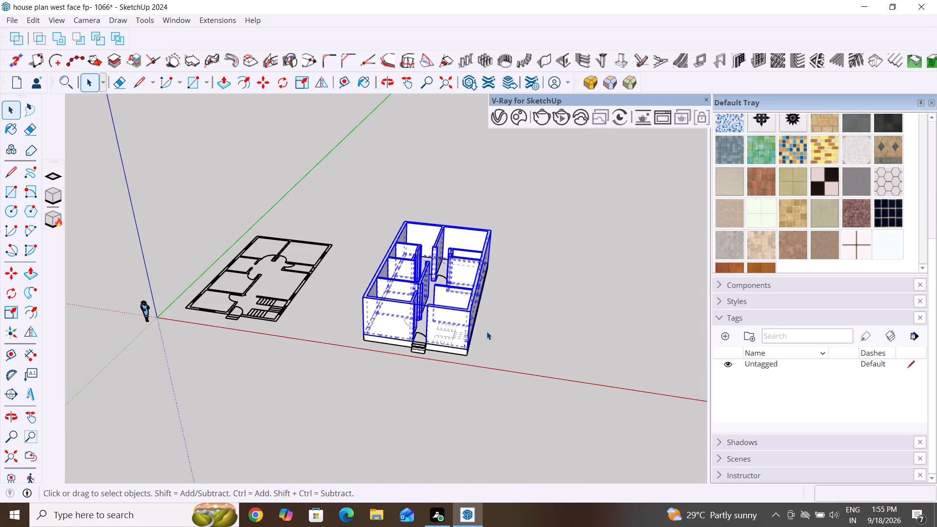
# Examine the long outer wall beside the staircase from outside, looking for the window marks along its bottom.
pyautogui.scroll(5, 458, 332)
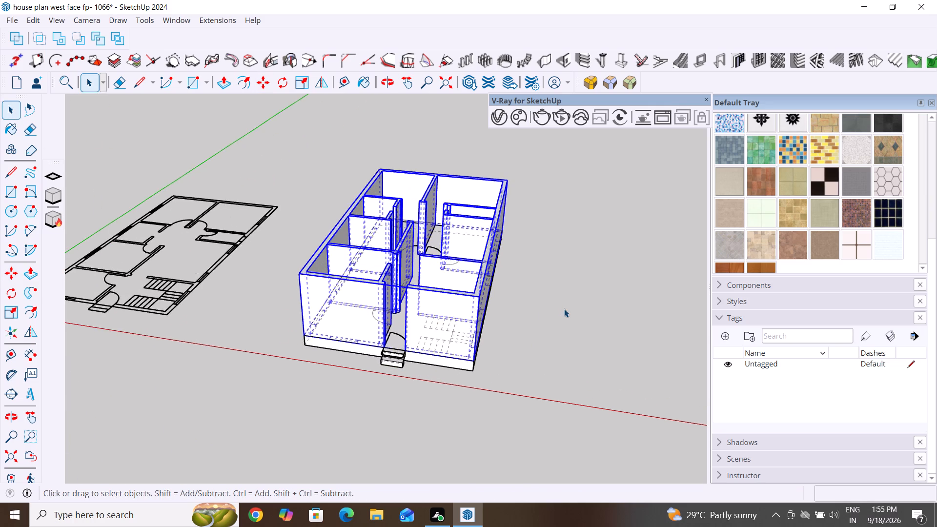
pyautogui.scroll(1, 564, 310)
pyautogui.moveTo(561, 319); pyautogui.dragTo(365, 439, button='middle')
pyautogui.scroll(10, 370, 394)
pyautogui.moveTo(458, 386); pyautogui.dragTo(391, 366, button='middle')
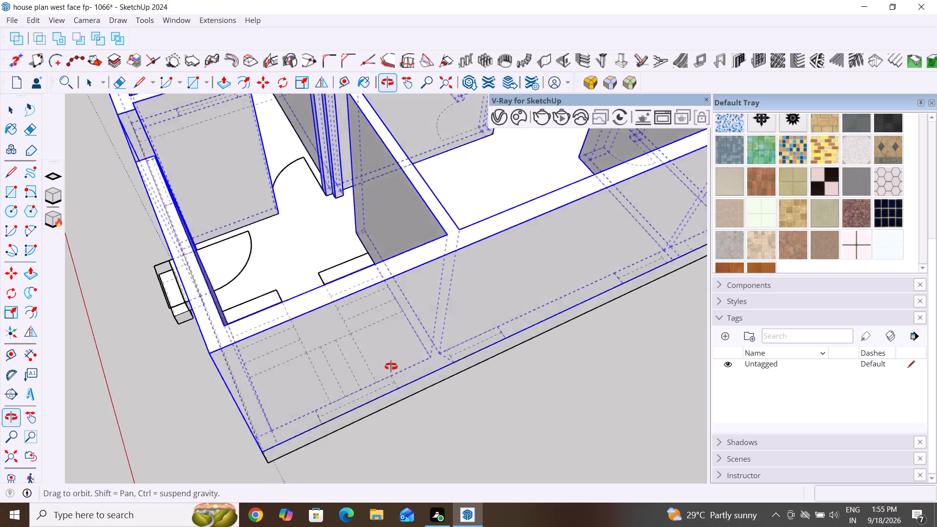
pyautogui.moveTo(391, 366); pyautogui.dragTo(322, 268, button='middle')
pyautogui.scroll(3, 247, 349)
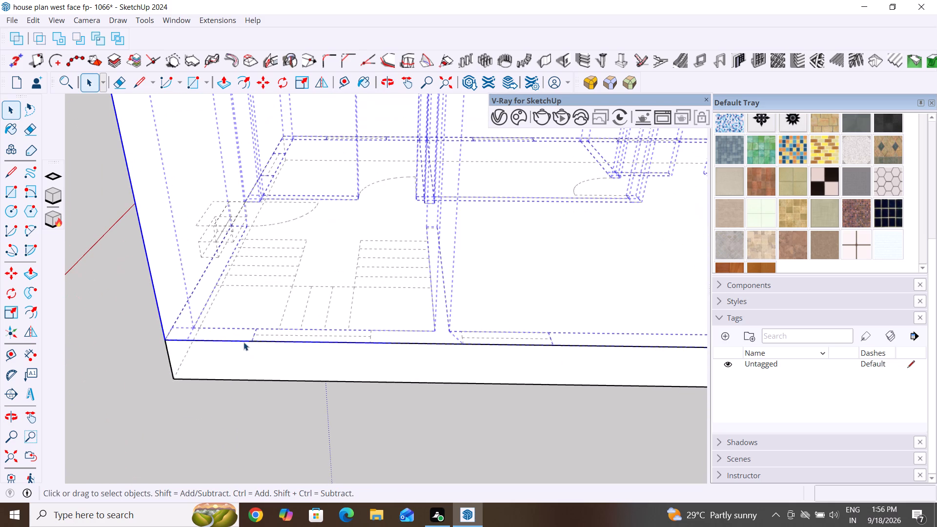
pyautogui.scroll(-5, 223, 333)
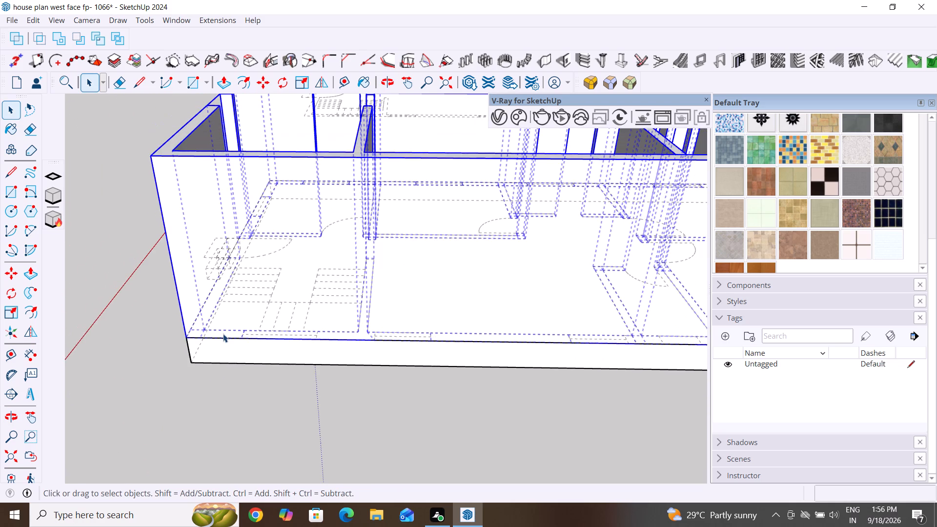
pyautogui.scroll(-5, 223, 334)
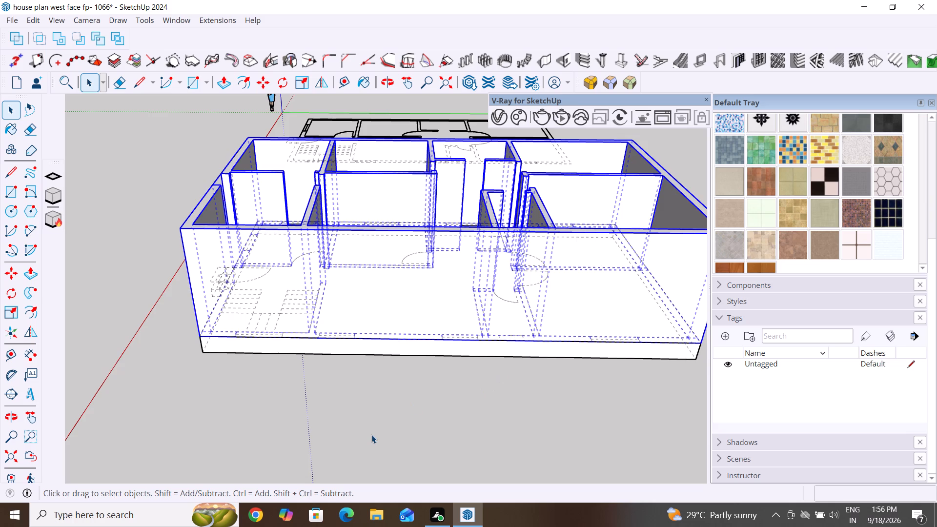
# Draw a 9" by 4' rectangle over the window mark beside the staircase, at the foot of the long outer wall.
pyautogui.scroll(-4, 371, 435)
pyautogui.moveTo(308, 375); pyautogui.dragTo(303, 423, button='middle')
pyautogui.scroll(2, 306, 387)
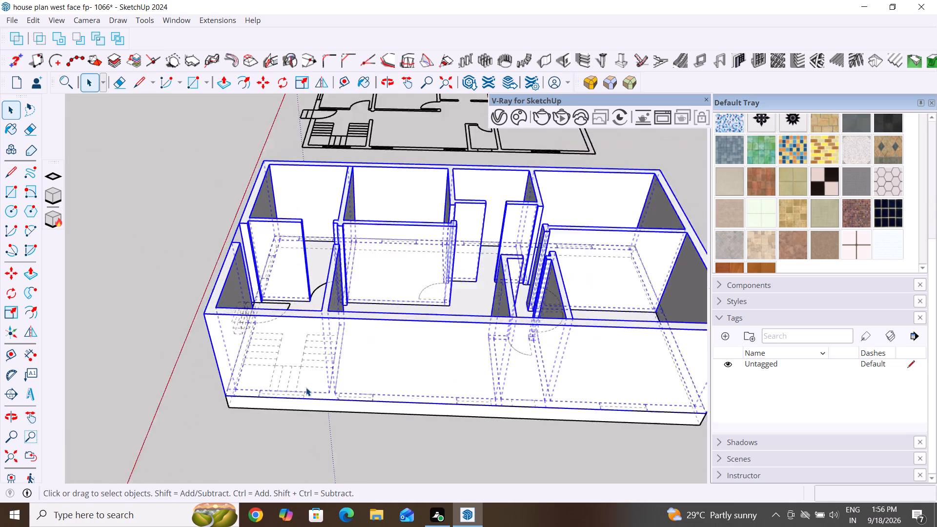
pyautogui.scroll(9, 306, 387)
pyautogui.scroll(3, 401, 397)
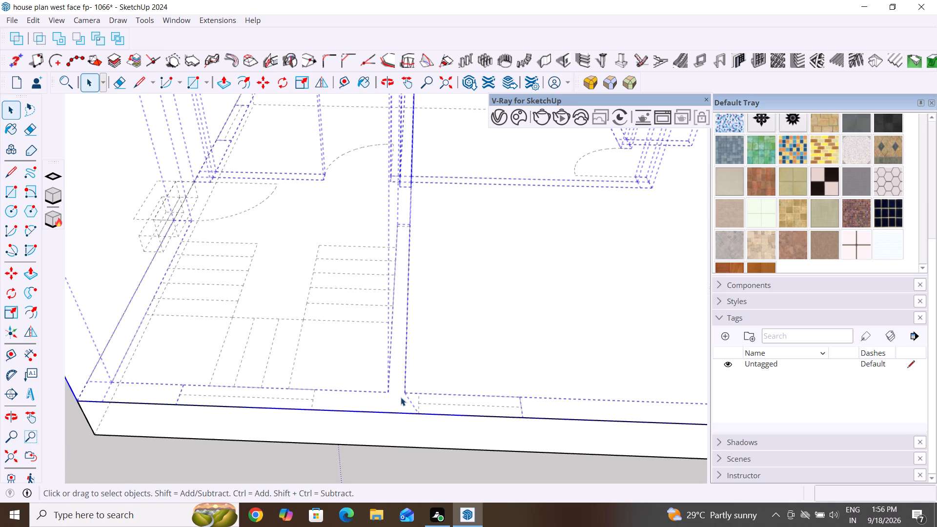
pyautogui.moveTo(609, 300); pyautogui.dragTo(604, 342, button='middle')
pyautogui.scroll(-5, 647, 287)
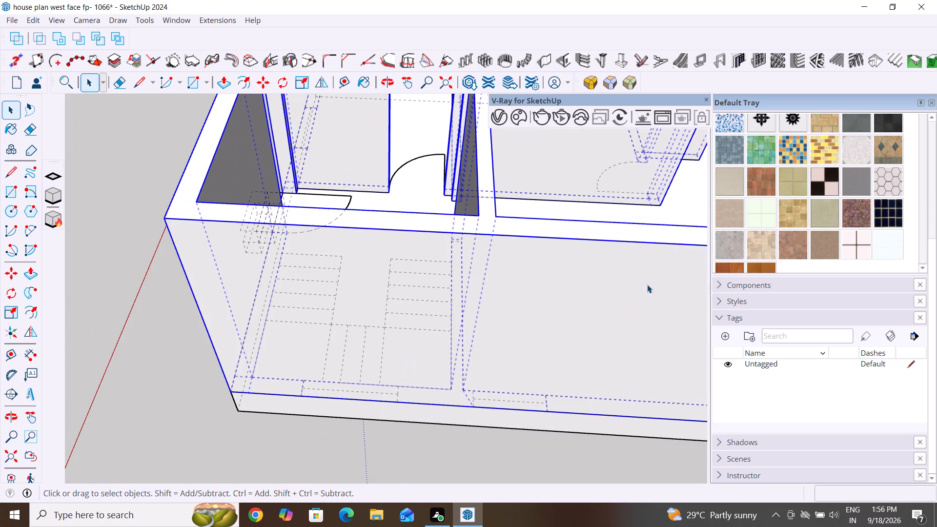
pyautogui.moveTo(646, 294); pyautogui.dragTo(623, 338, button='middle')
pyautogui.scroll(4, 391, 457)
pyautogui.scroll(4, 368, 423)
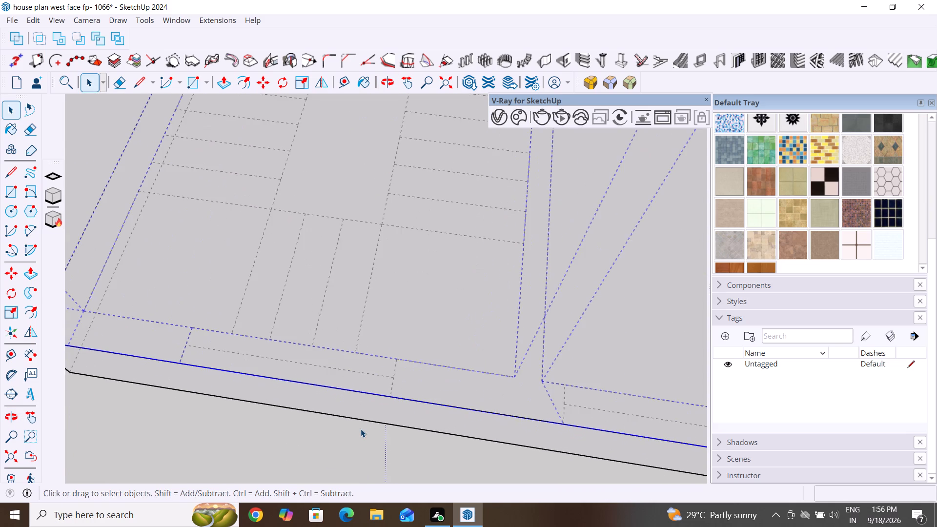
pyautogui.scroll(1, 361, 429)
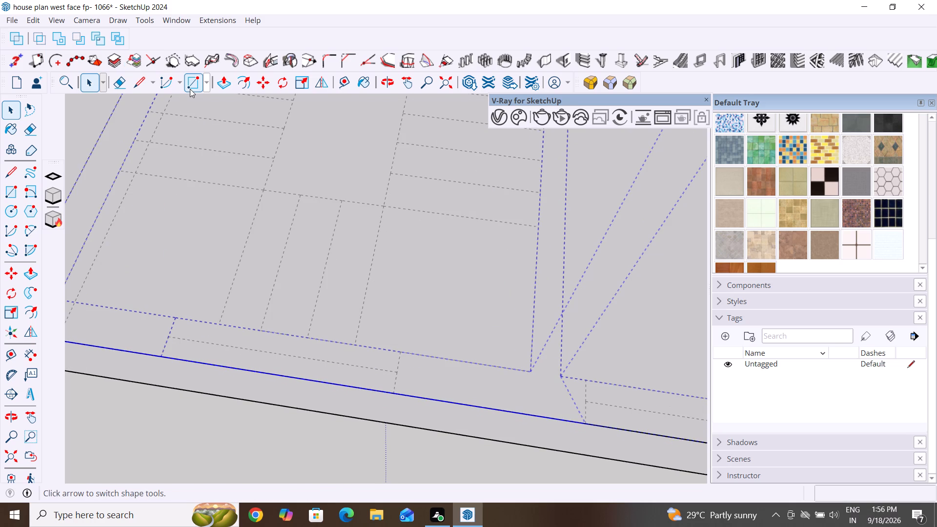
pyautogui.click(190, 89)
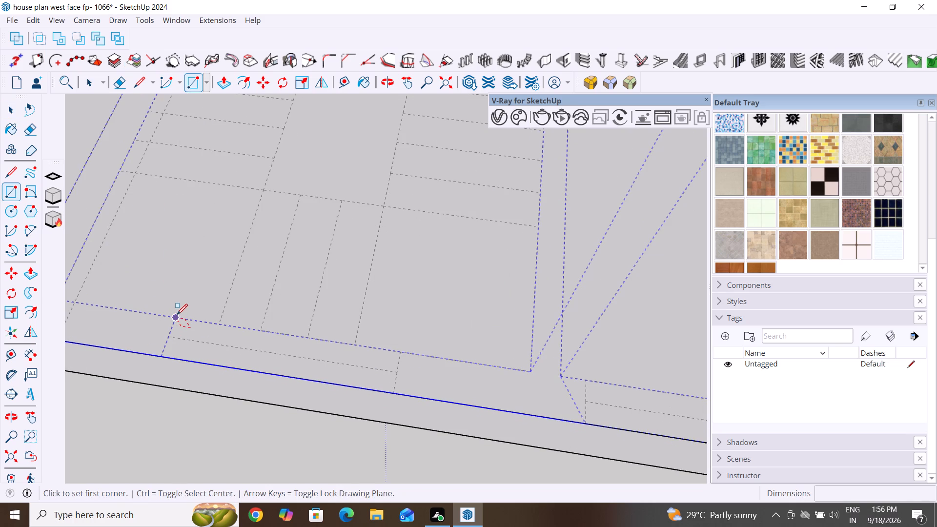
pyautogui.click(177, 315)
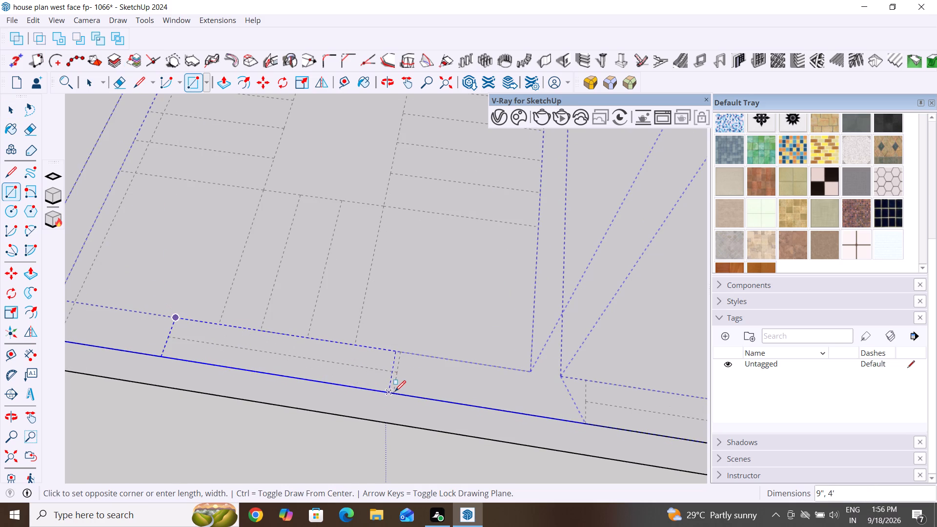
pyautogui.click(398, 390)
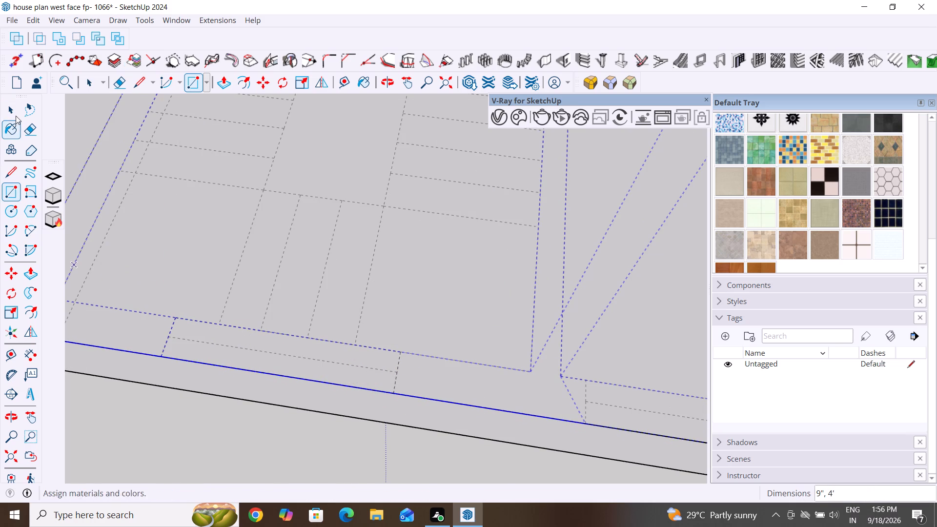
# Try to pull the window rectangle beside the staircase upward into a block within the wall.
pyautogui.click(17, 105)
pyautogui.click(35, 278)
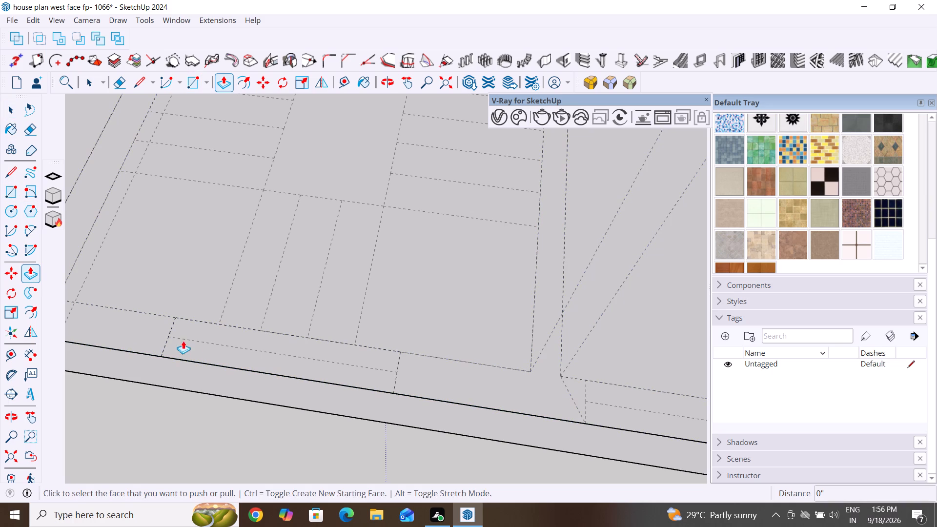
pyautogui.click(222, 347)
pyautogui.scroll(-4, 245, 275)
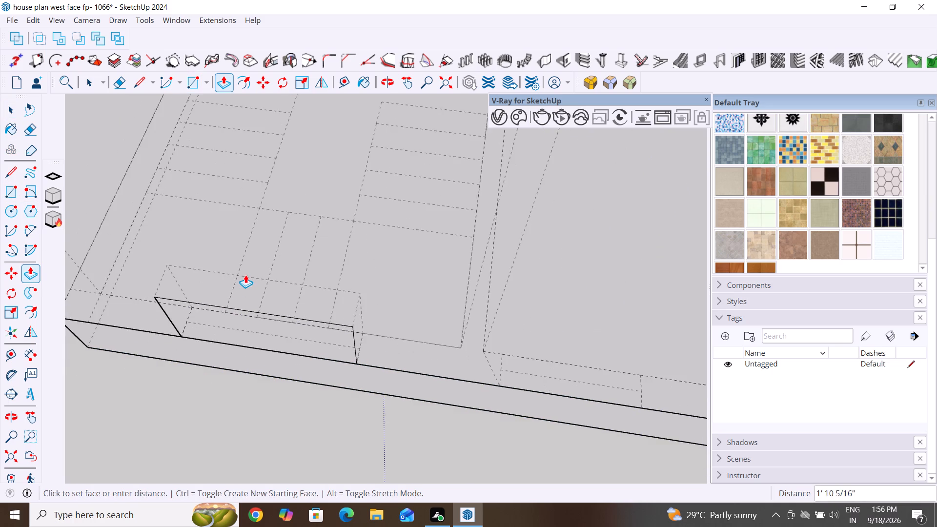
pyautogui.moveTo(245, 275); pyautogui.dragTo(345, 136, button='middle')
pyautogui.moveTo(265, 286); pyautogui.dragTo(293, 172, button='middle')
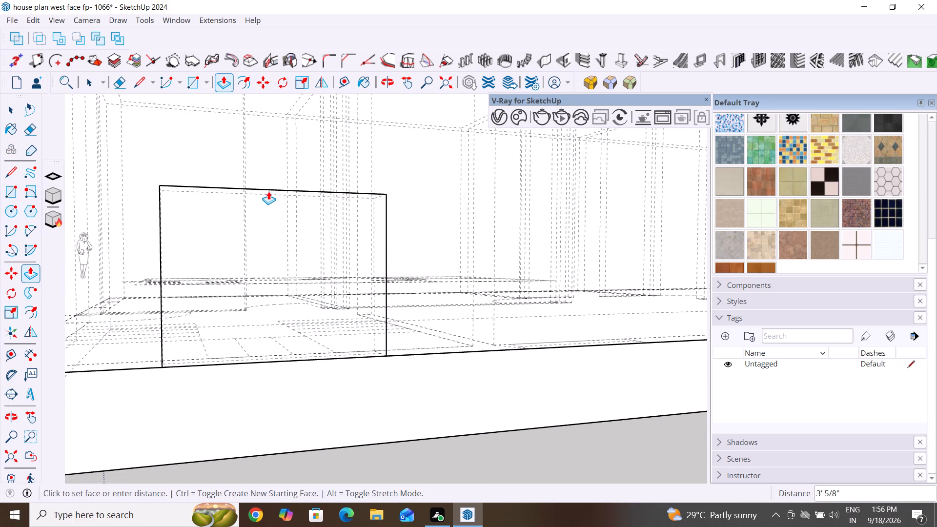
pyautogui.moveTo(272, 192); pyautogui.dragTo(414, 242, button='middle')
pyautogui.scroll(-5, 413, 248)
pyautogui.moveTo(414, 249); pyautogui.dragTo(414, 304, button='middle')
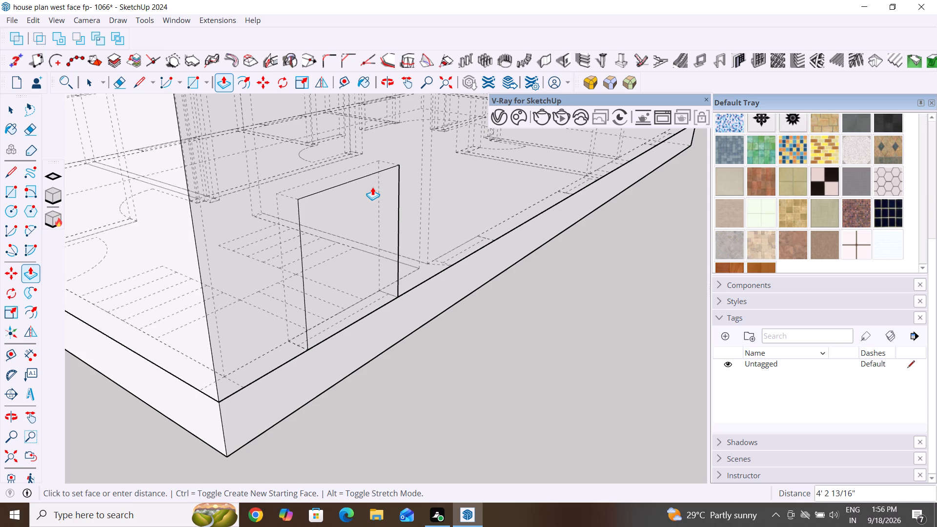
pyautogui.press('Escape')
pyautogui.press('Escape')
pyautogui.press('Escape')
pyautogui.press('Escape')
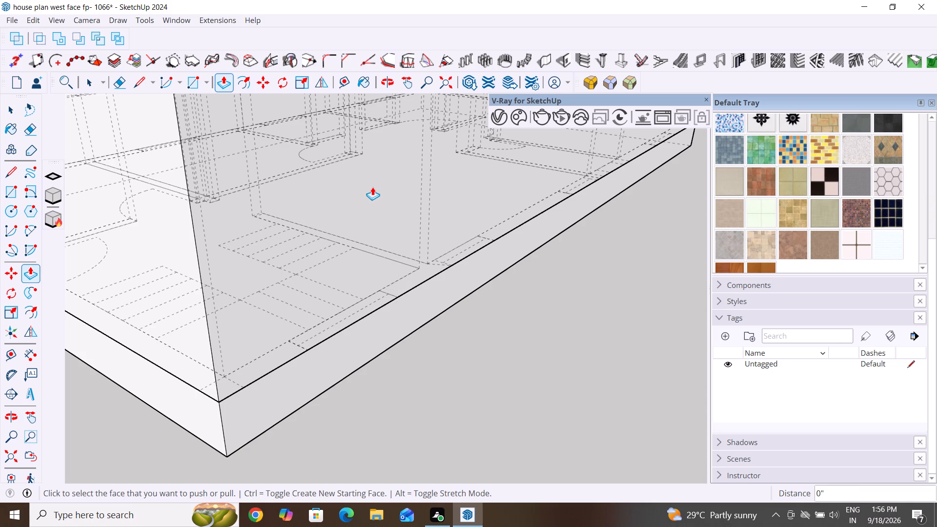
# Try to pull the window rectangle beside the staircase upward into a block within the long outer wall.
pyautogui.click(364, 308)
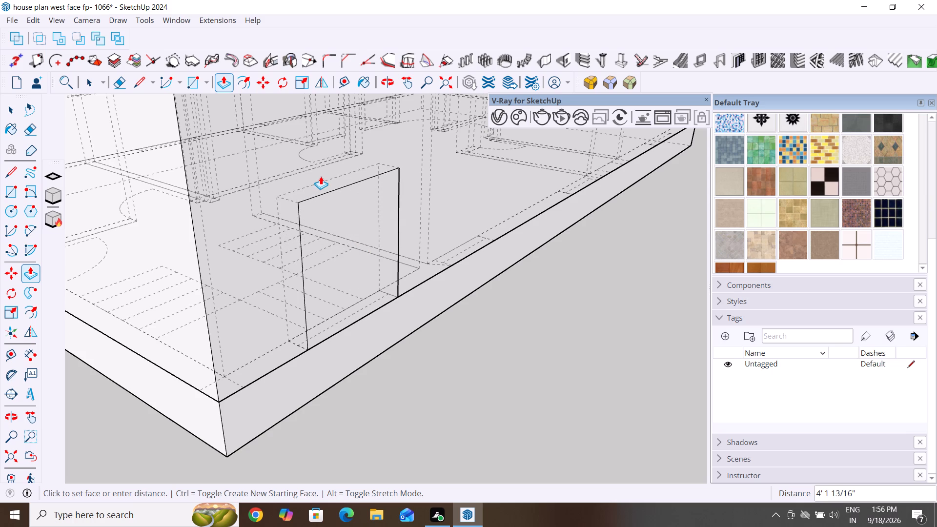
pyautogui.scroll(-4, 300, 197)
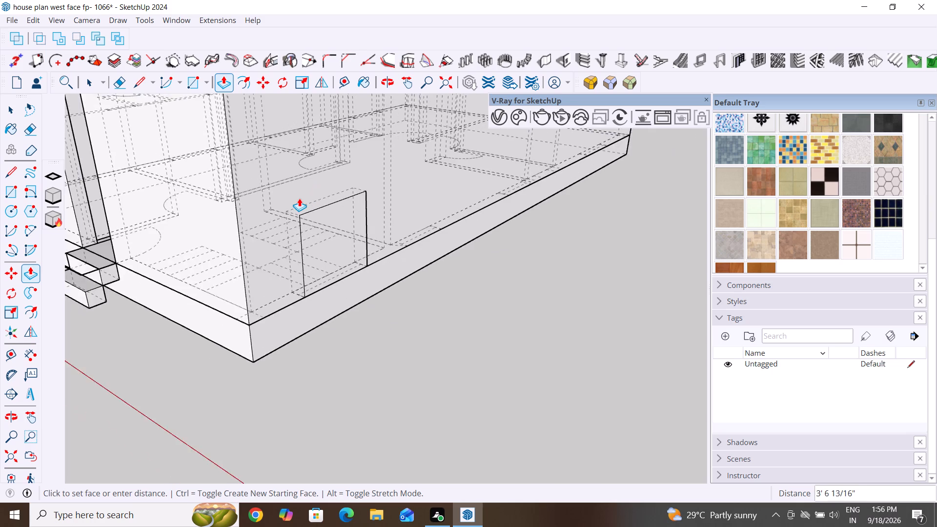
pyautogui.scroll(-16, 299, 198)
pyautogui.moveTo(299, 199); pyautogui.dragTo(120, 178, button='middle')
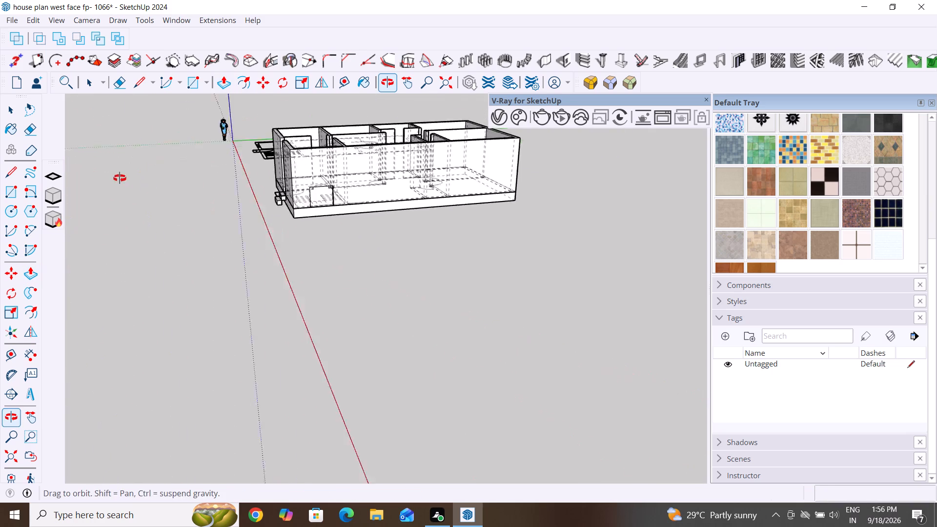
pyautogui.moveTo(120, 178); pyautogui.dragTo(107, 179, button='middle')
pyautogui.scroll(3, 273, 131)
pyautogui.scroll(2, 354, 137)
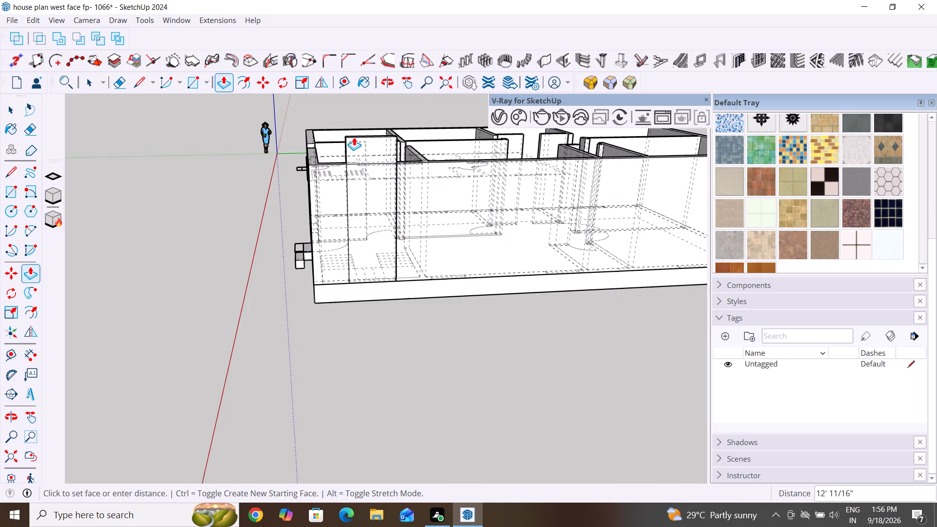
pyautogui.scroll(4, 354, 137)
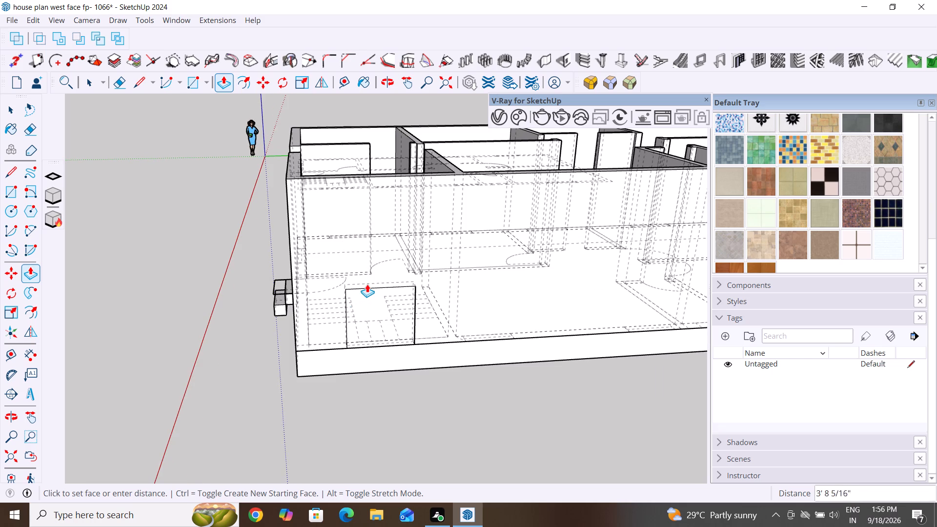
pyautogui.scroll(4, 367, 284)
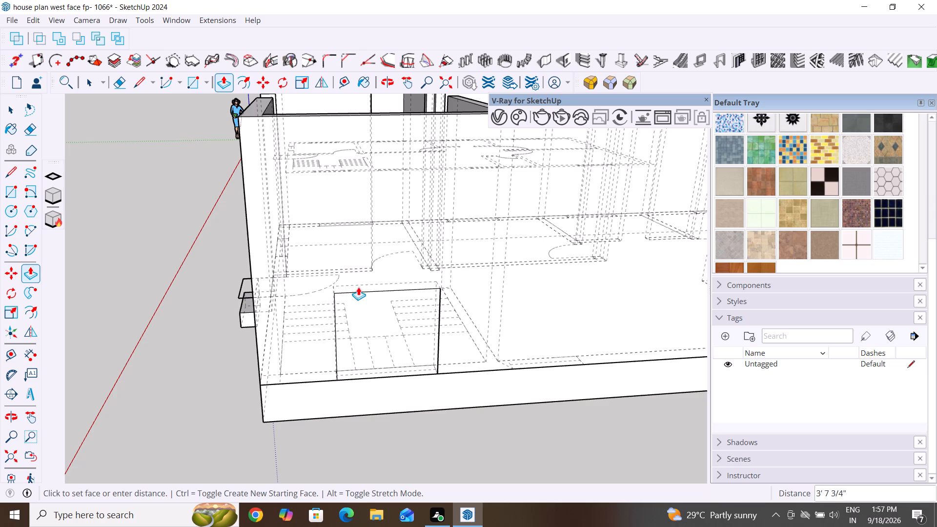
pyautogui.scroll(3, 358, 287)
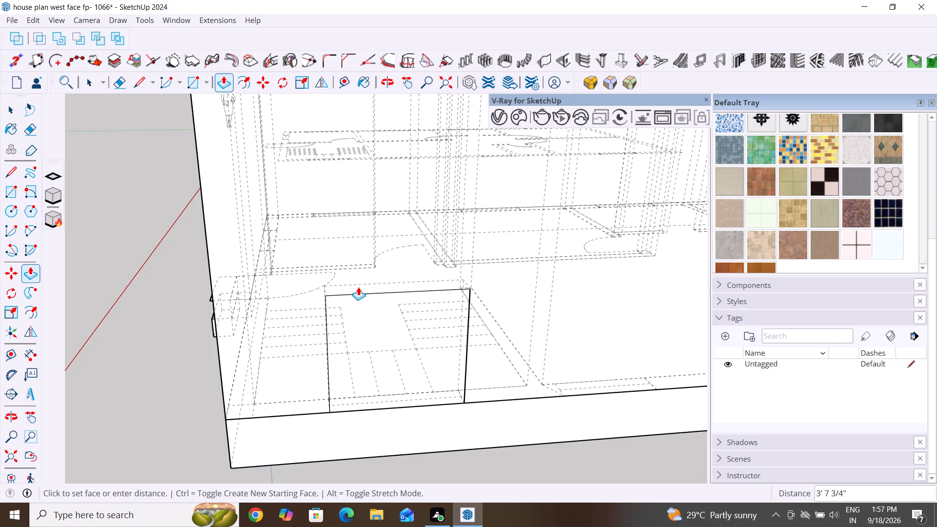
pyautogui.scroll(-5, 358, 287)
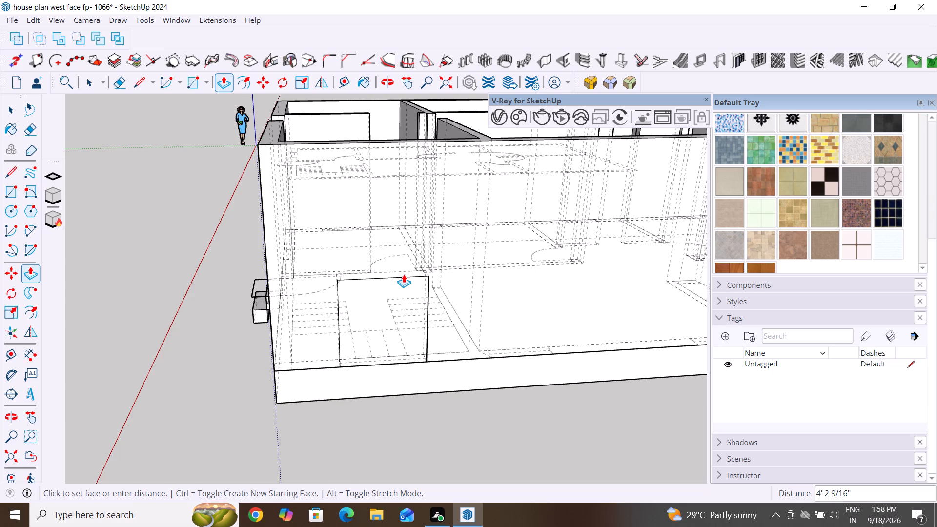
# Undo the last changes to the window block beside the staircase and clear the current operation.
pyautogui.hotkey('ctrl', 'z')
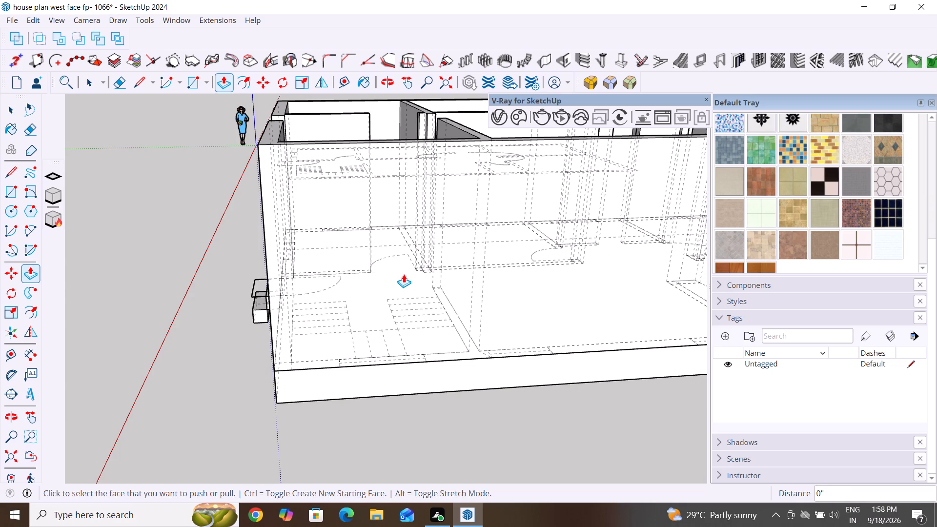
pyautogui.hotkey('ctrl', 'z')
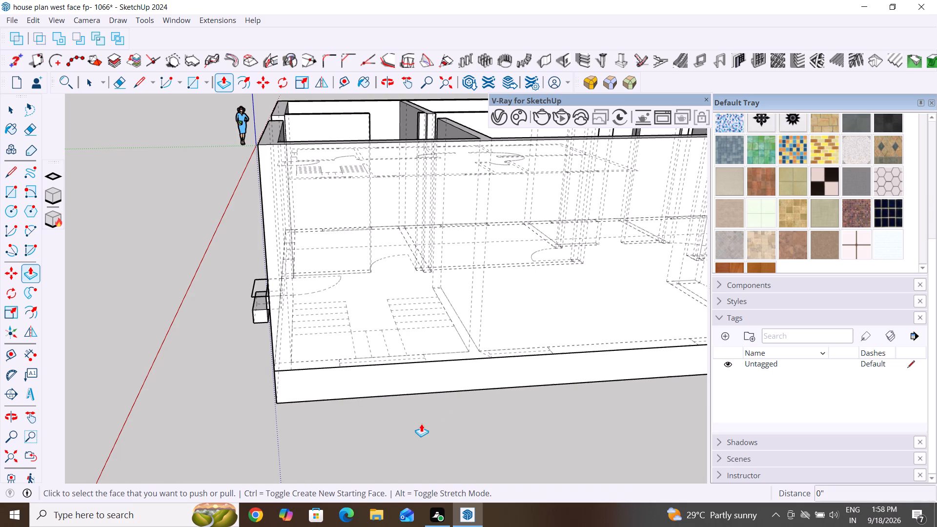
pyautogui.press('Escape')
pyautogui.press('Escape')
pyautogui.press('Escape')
# Switch to File Explorer and look through the Desktop, Documents and Downloads folders for the house plan PDF.
pyautogui.click(378, 521)
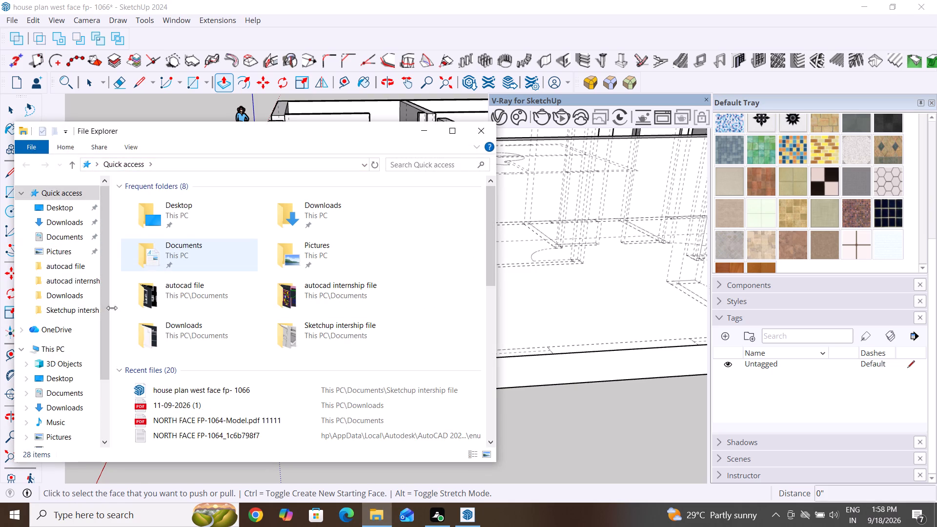
pyautogui.click(61, 209)
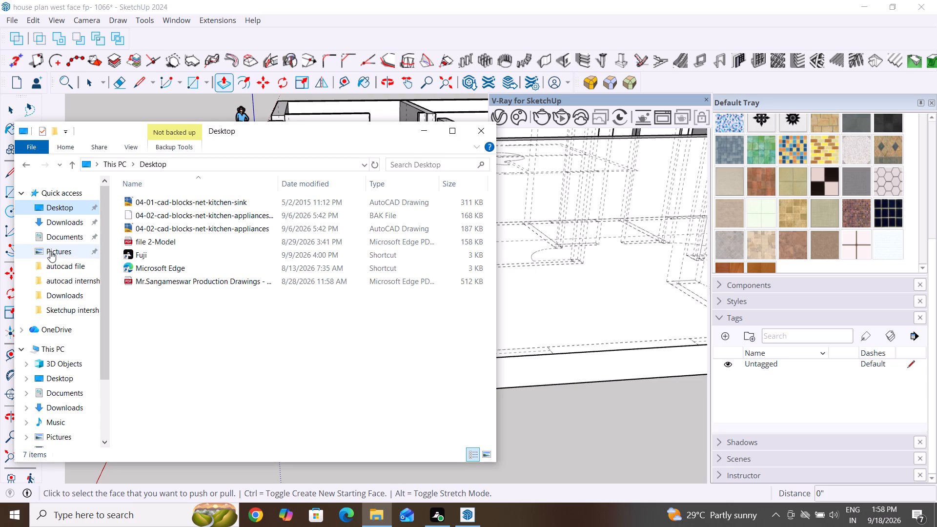
pyautogui.click(61, 239)
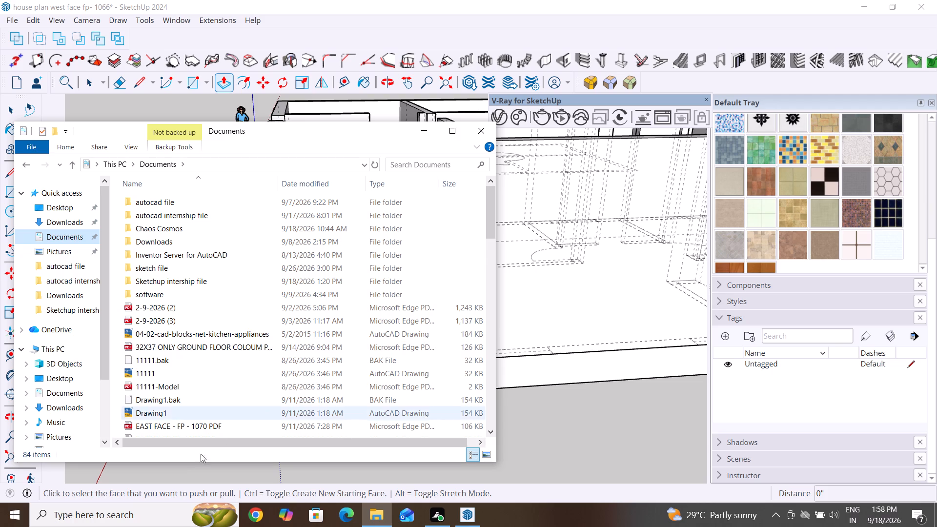
pyautogui.scroll(8, 177, 397)
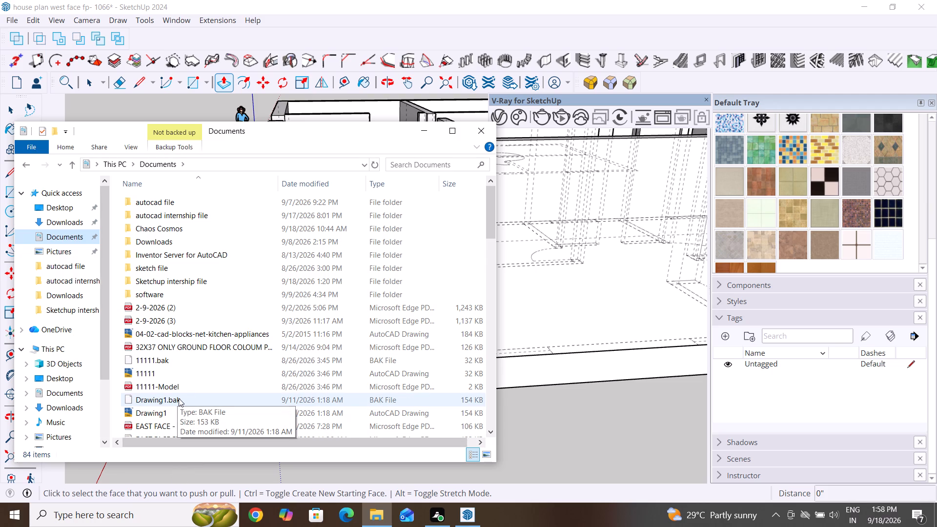
pyautogui.scroll(3, 196, 386)
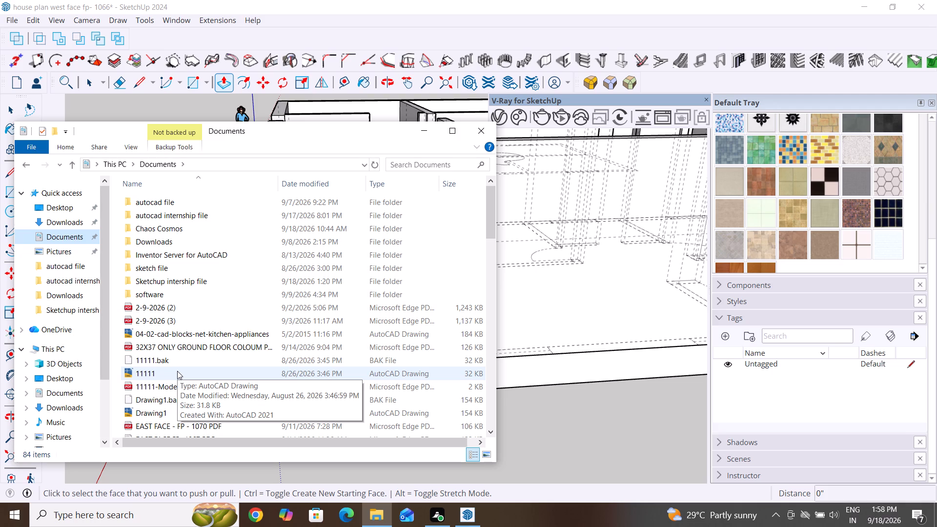
pyautogui.scroll(4, 203, 371)
pyautogui.scroll(-5, 188, 378)
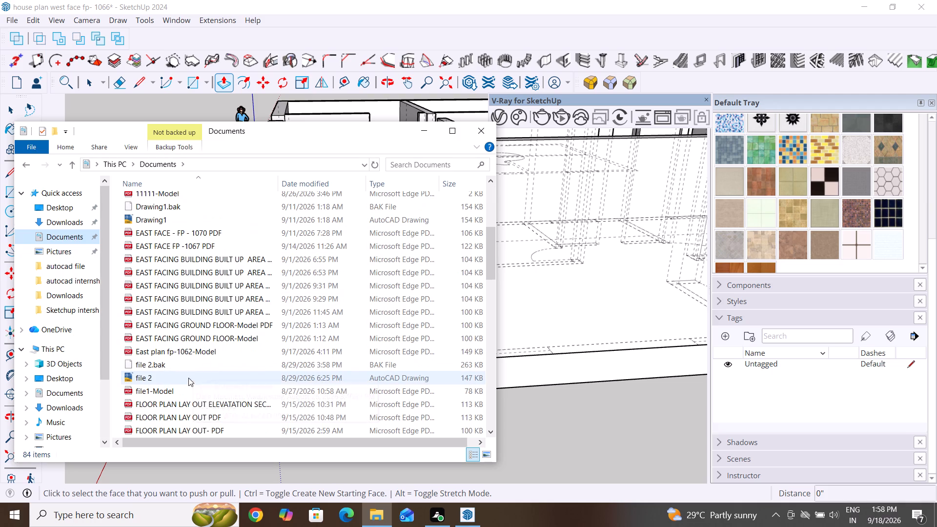
pyautogui.doubleClick(74, 226)
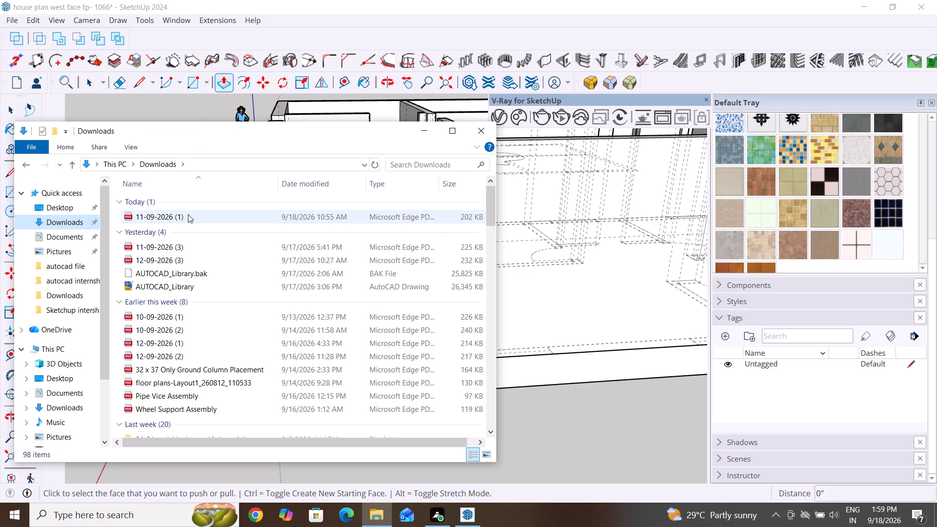
pyautogui.scroll(-3, 202, 382)
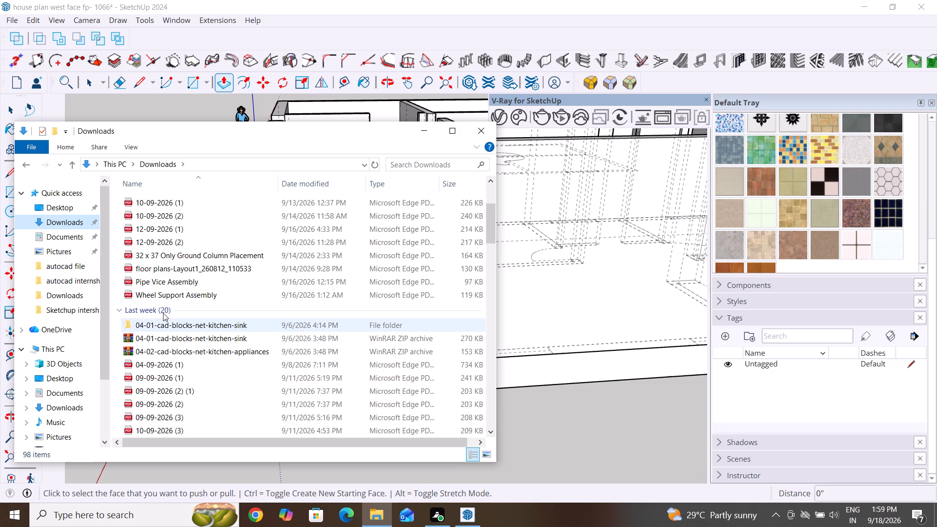
pyautogui.scroll(4, 173, 296)
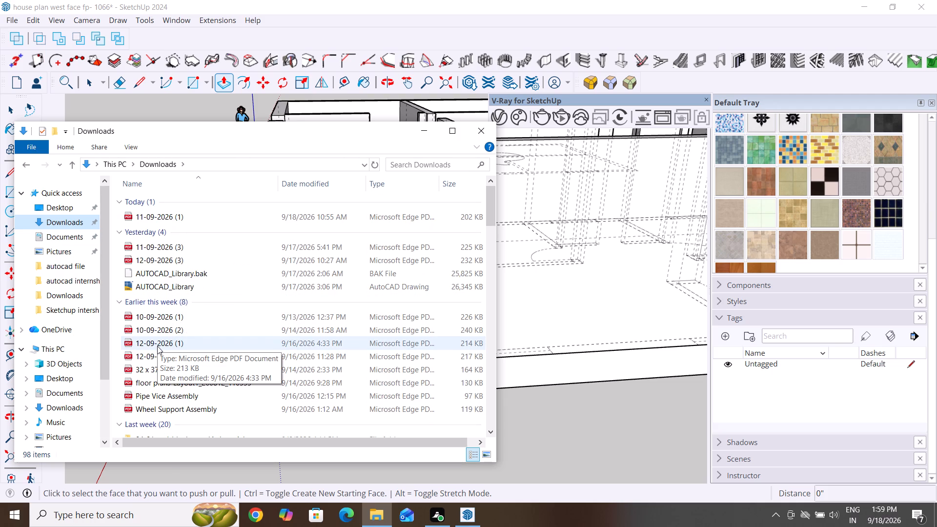
pyautogui.scroll(3, 213, 350)
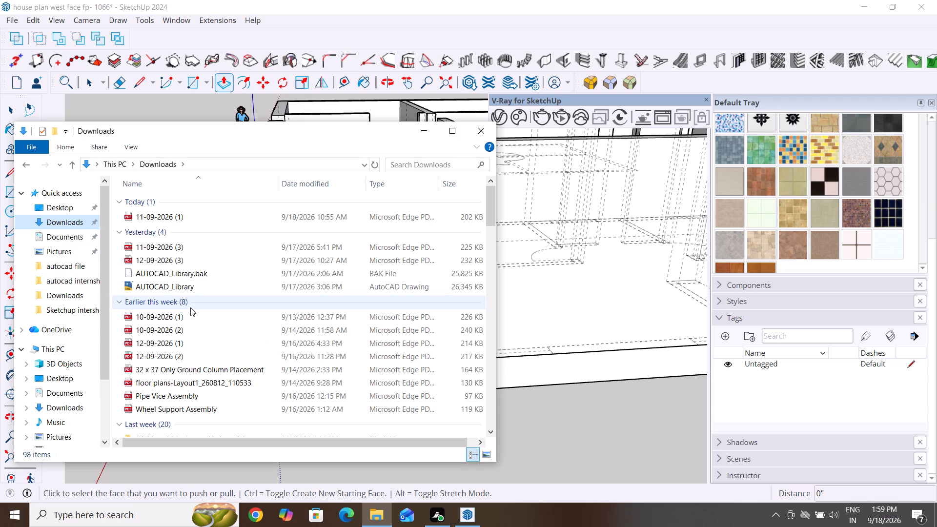
# Open the PDF 10-09-2026 (1) from Downloads, check its title and floor plan layout, and close it.
pyautogui.click(197, 320)
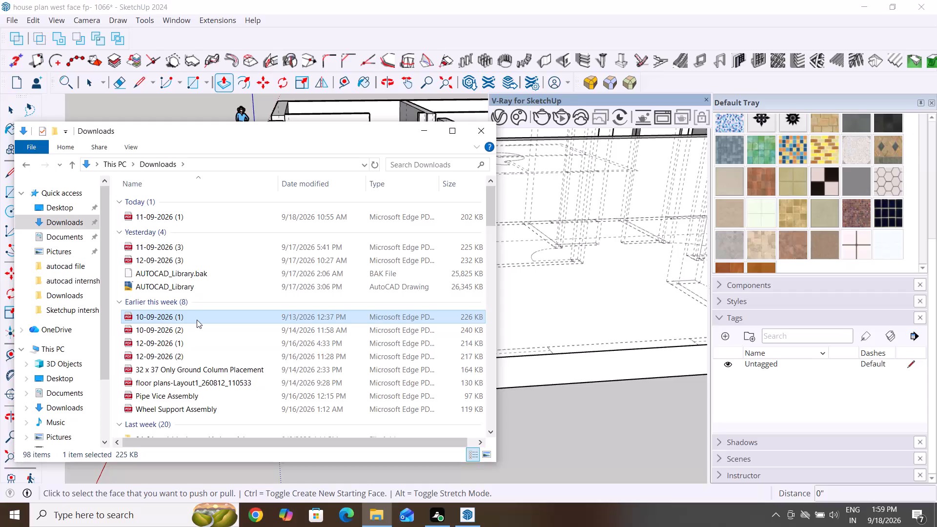
pyautogui.doubleClick(197, 320)
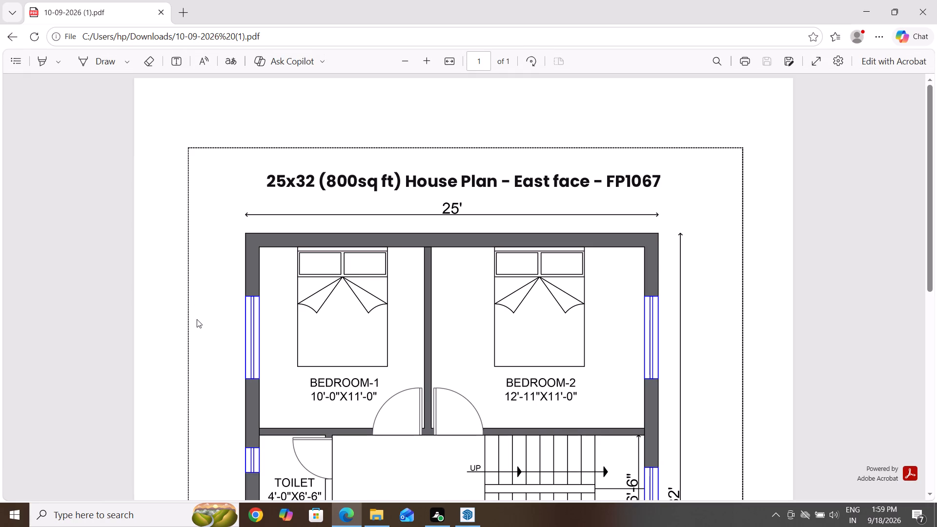
pyautogui.scroll(1, 202, 316)
pyautogui.scroll(-11, 209, 289)
pyautogui.scroll(4, 212, 289)
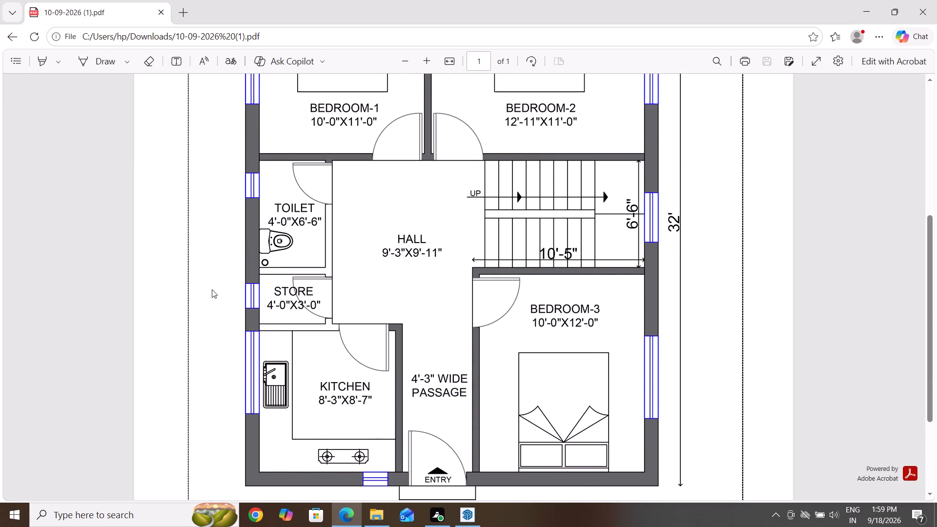
pyautogui.scroll(2, 212, 289)
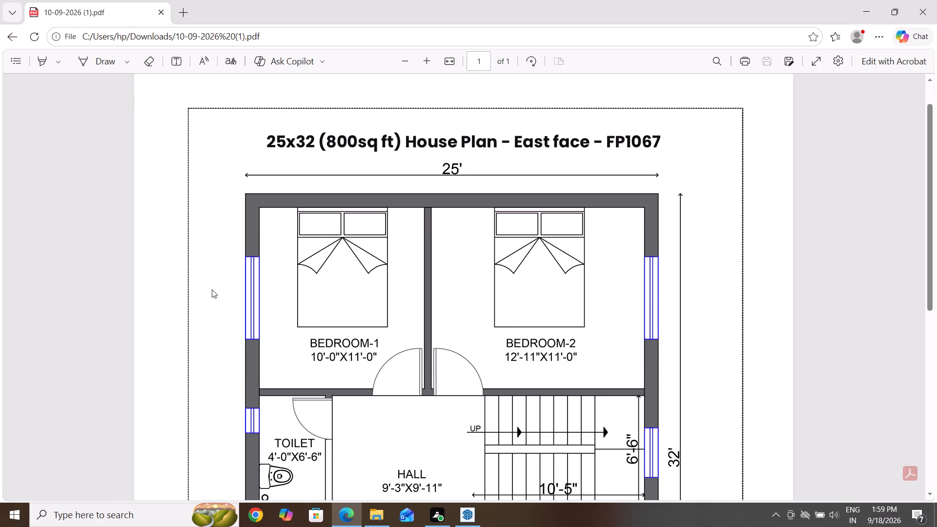
pyautogui.scroll(4, 212, 289)
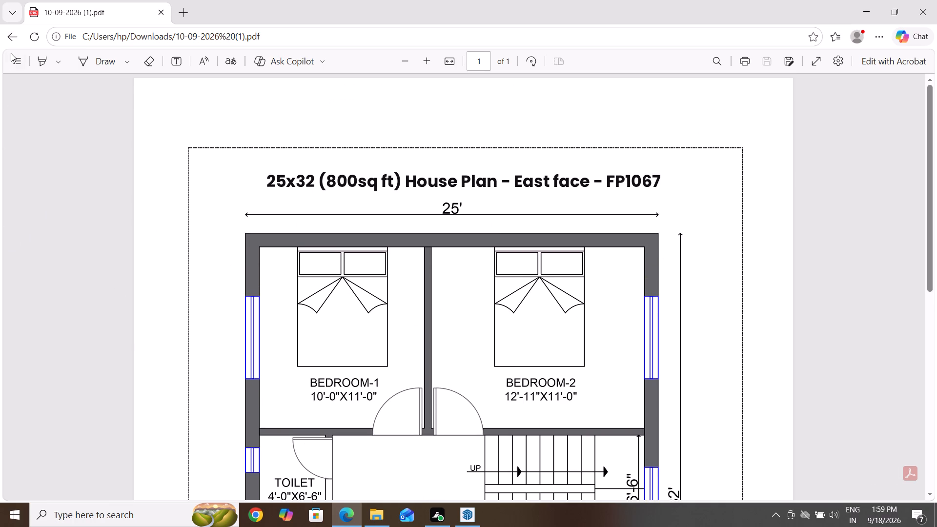
pyautogui.click(10, 37)
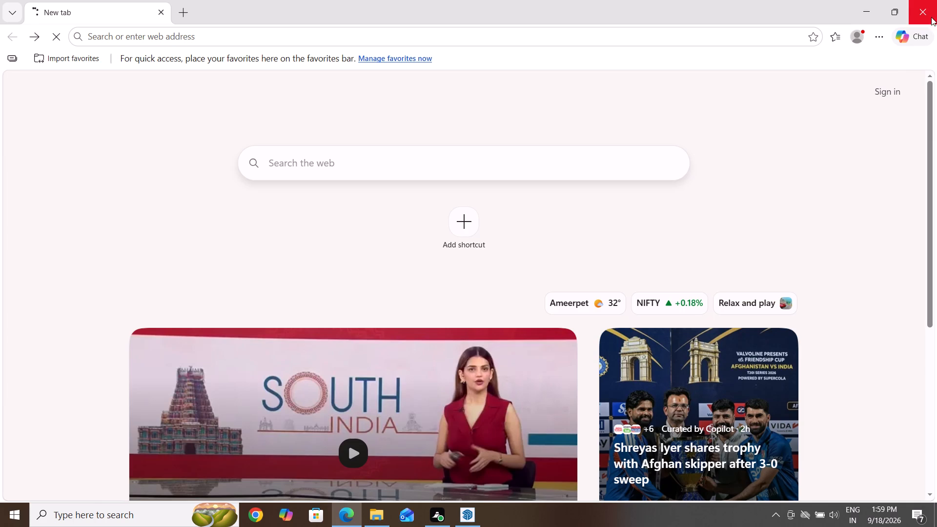
pyautogui.click(931, 16)
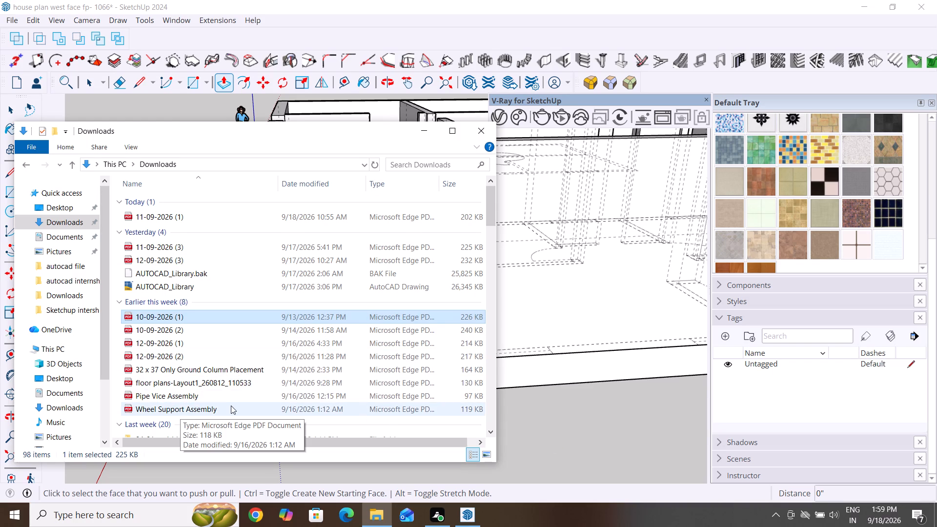
# Open the PDF 11-09-2026 (3) from Downloads and look over its ground floor plan from the entry up to the title.
pyautogui.scroll(-5, 231, 405)
pyautogui.scroll(9, 231, 405)
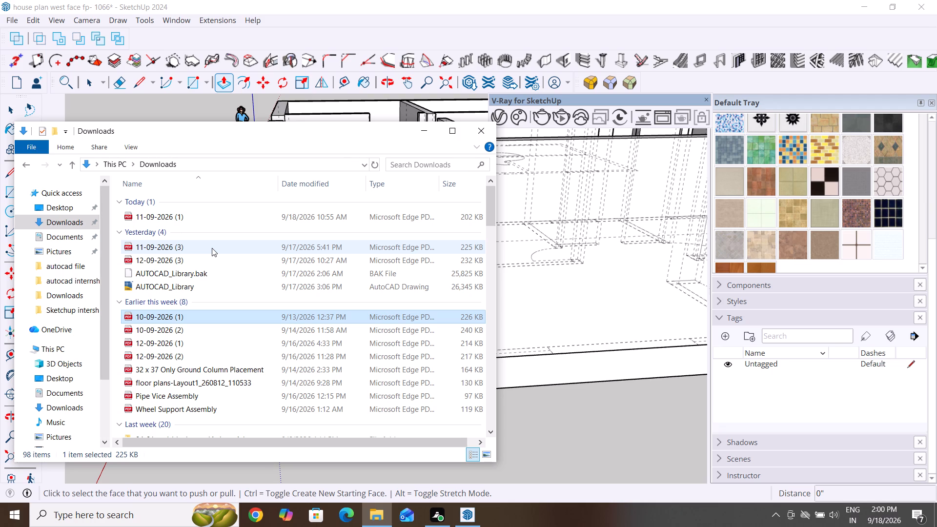
pyautogui.doubleClick(212, 248)
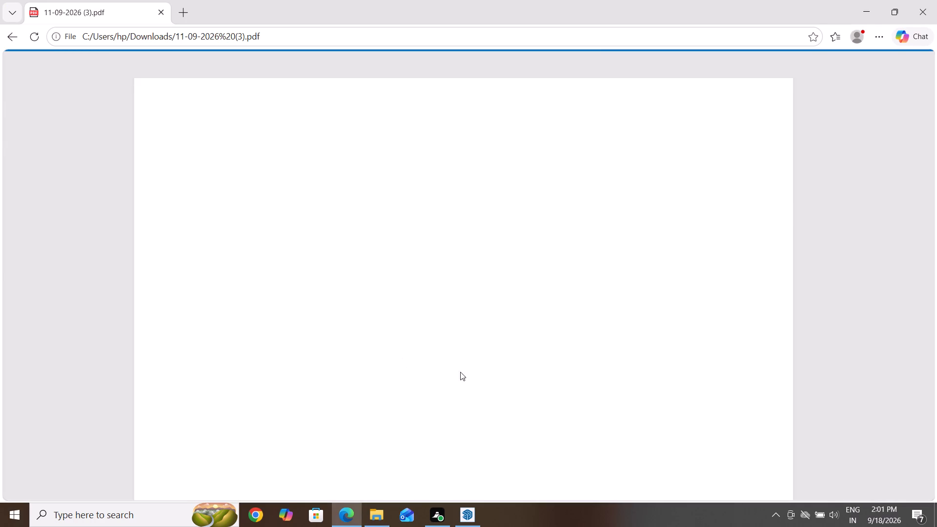
pyautogui.scroll(-5, 483, 381)
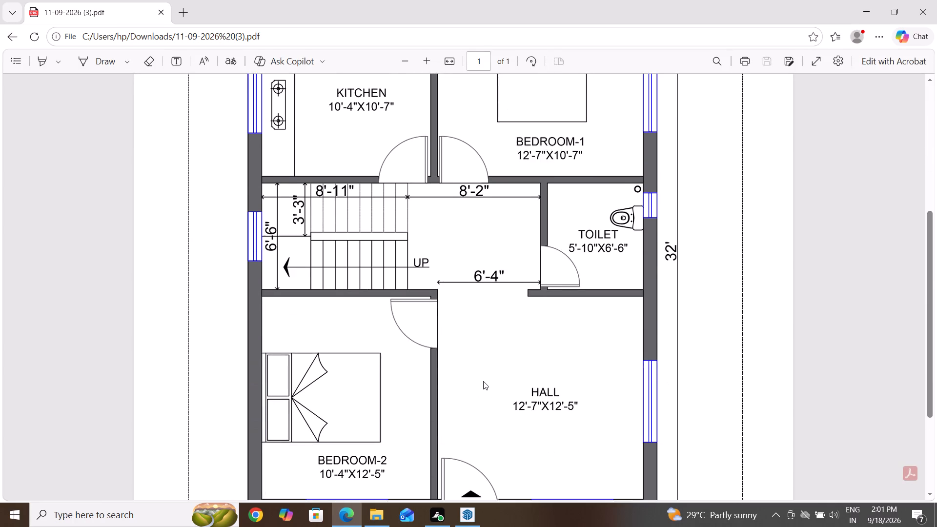
pyautogui.scroll(-3, 483, 381)
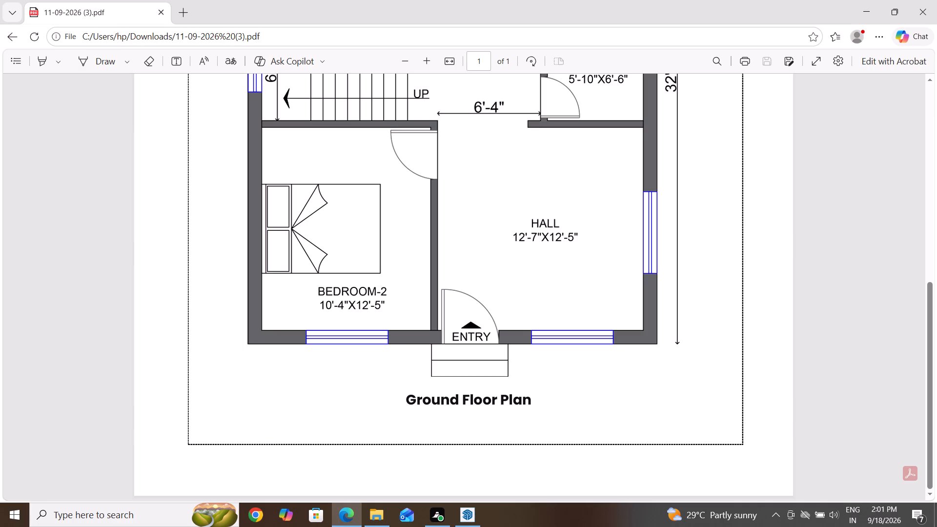
pyautogui.scroll(-2, 433, 415)
pyautogui.scroll(4, 433, 418)
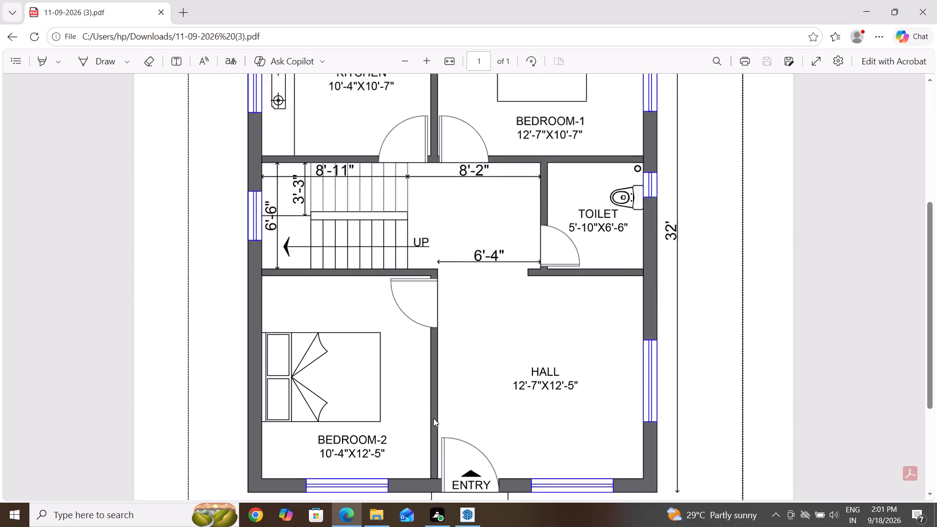
pyautogui.scroll(4, 433, 418)
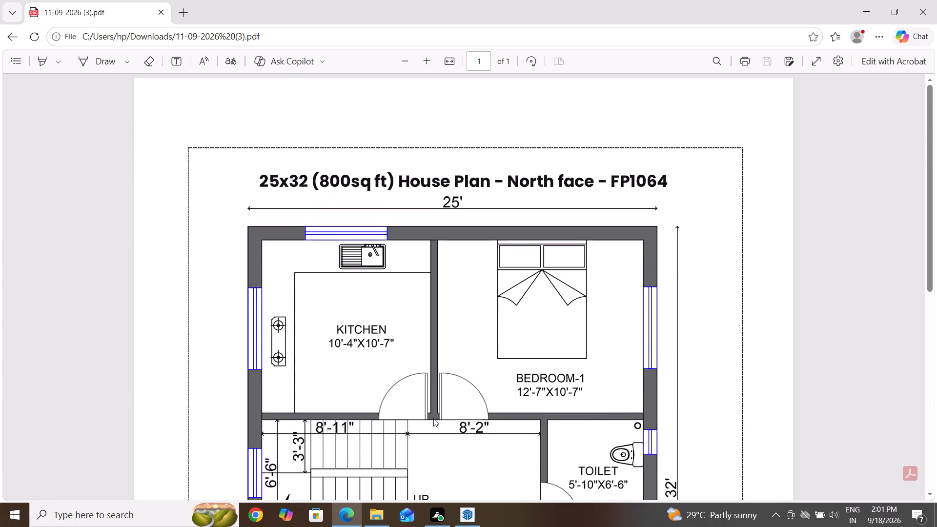
pyautogui.scroll(4, 433, 418)
# Examine the full ground floor plan again, comparing its room layout, window positions, staircase and entry.
pyautogui.scroll(-3, 443, 412)
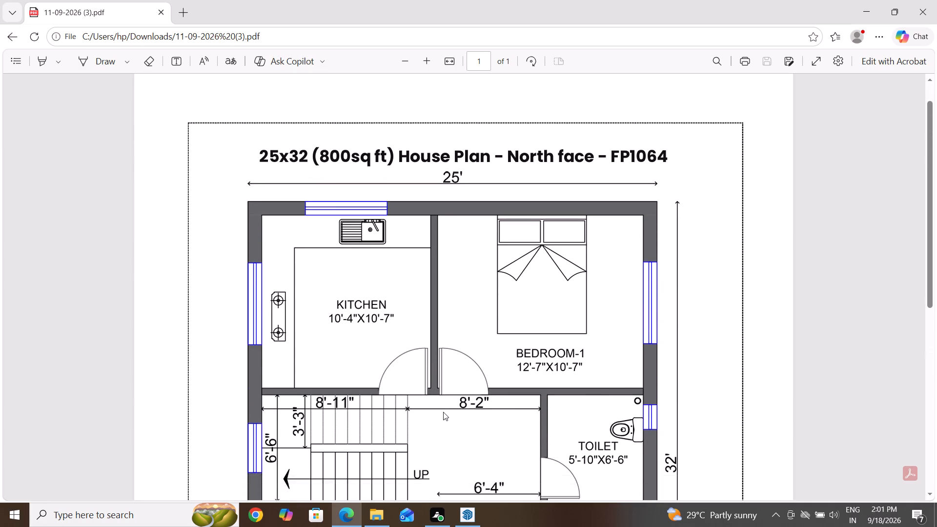
pyautogui.scroll(-9, 443, 412)
pyautogui.scroll(2, 443, 410)
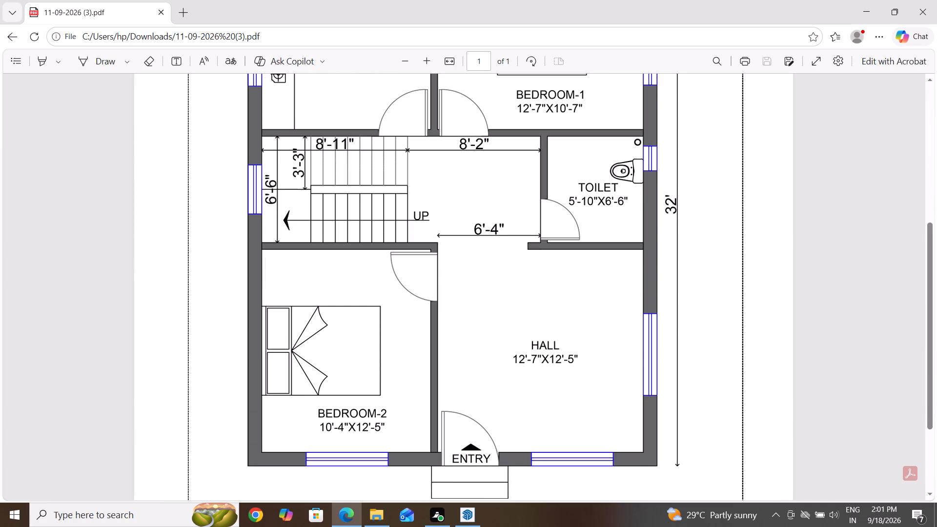
pyautogui.scroll(1, 443, 410)
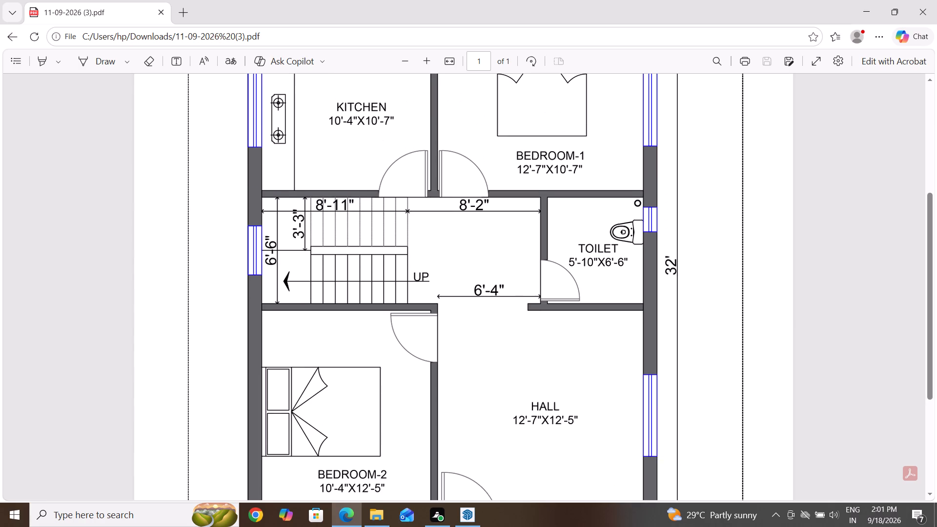
pyautogui.scroll(6, 443, 410)
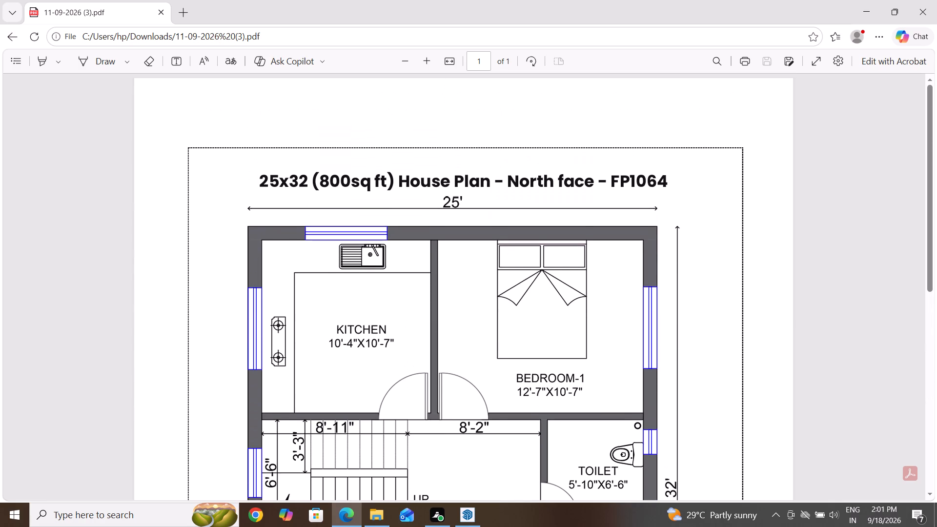
pyautogui.scroll(6, 443, 410)
pyautogui.scroll(-10, 443, 410)
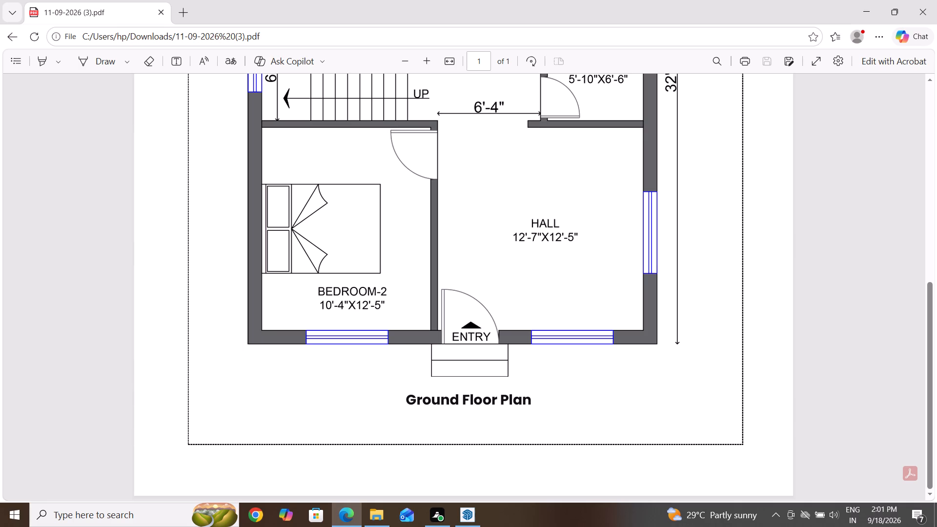
pyautogui.scroll(3, 474, 403)
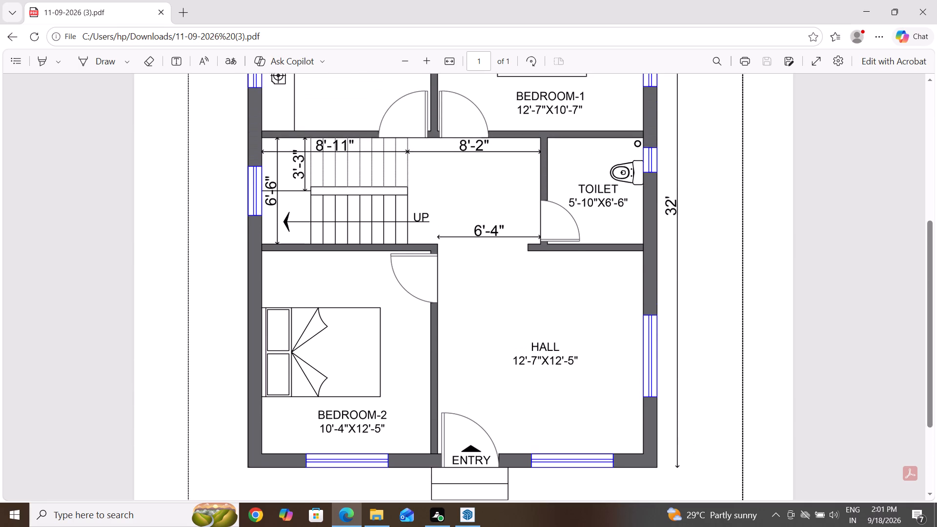
pyautogui.scroll(3, 474, 403)
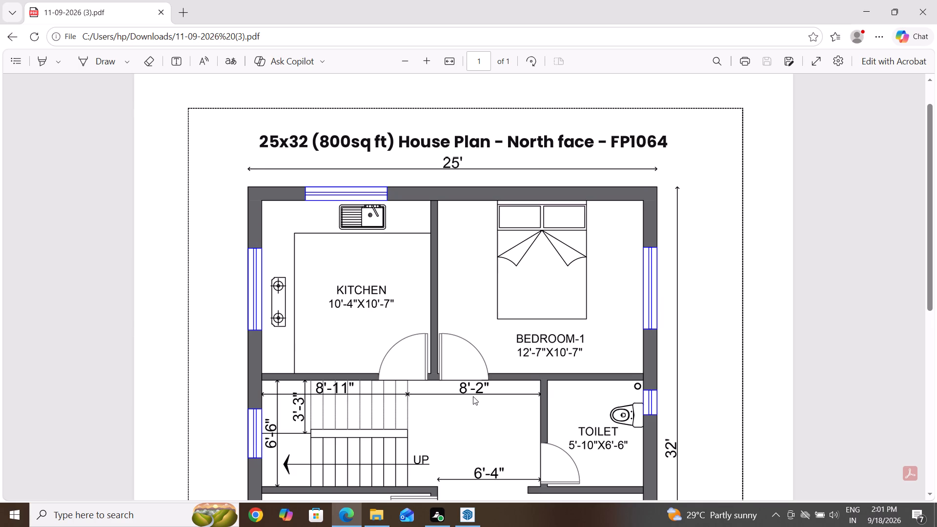
pyautogui.scroll(5, 473, 396)
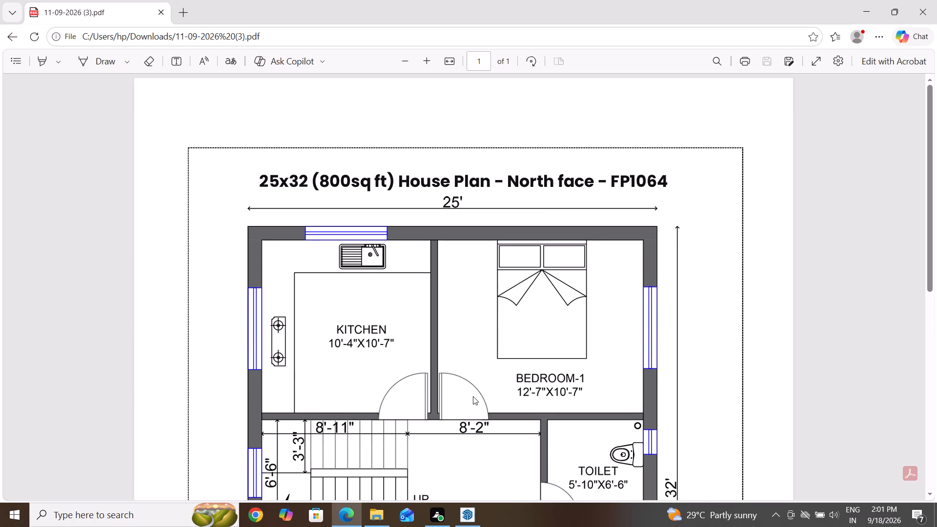
pyautogui.scroll(-7, 473, 396)
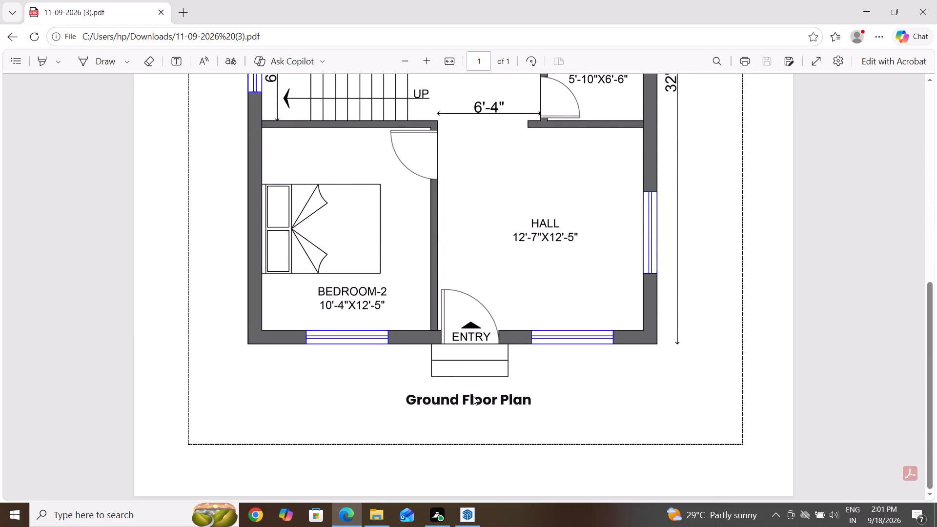
pyautogui.scroll(5, 473, 396)
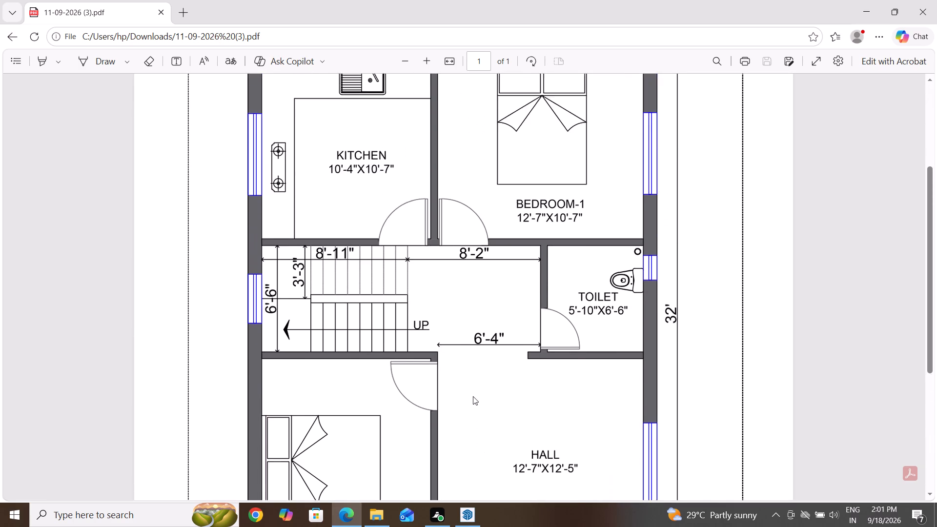
pyautogui.scroll(4, 473, 396)
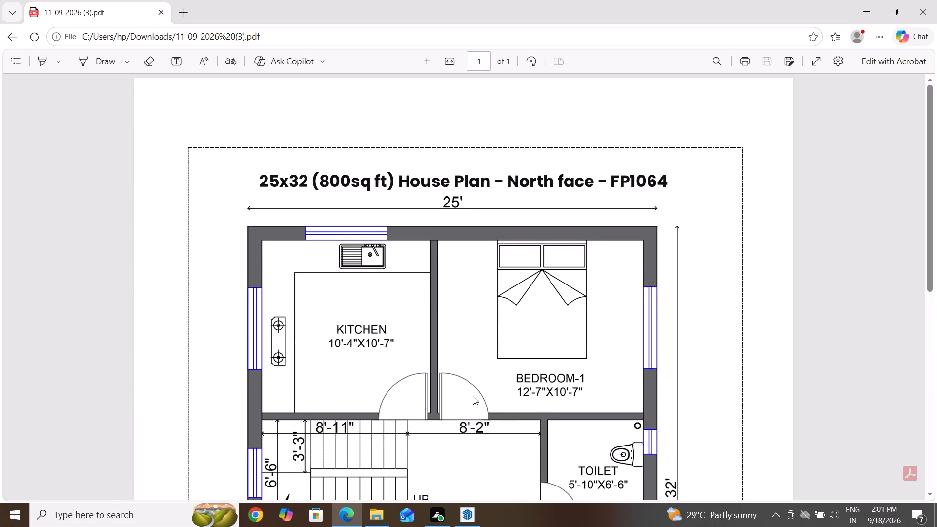
pyautogui.scroll(5, 473, 396)
# Recheck the title, kitchen and Bedroom-1, and the staircase, toilet and hall areas of the plan.
pyautogui.scroll(-2, 473, 396)
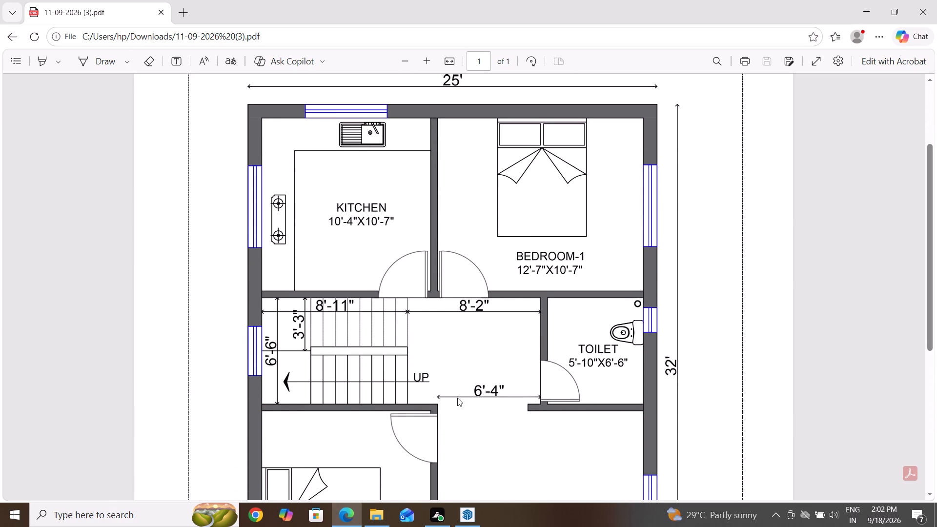
pyautogui.scroll(-4, 457, 398)
pyautogui.scroll(4, 457, 398)
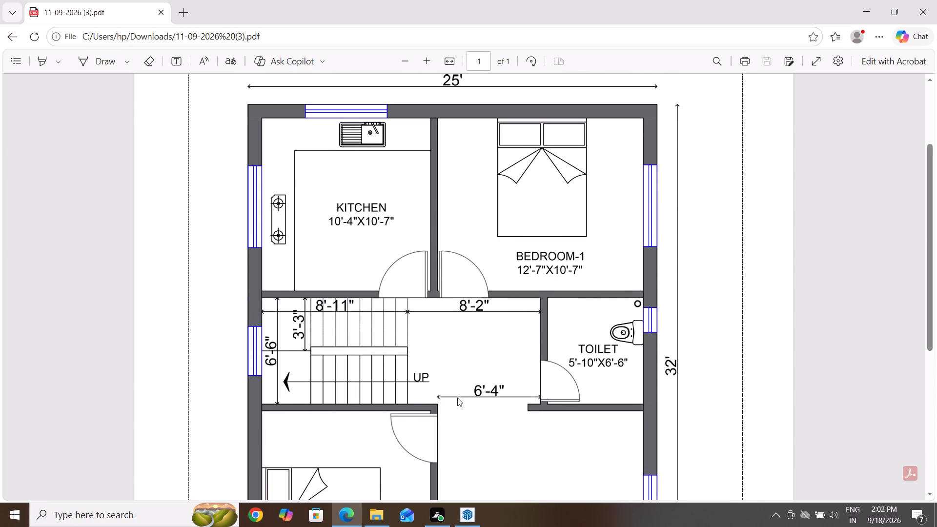
pyautogui.scroll(5, 457, 398)
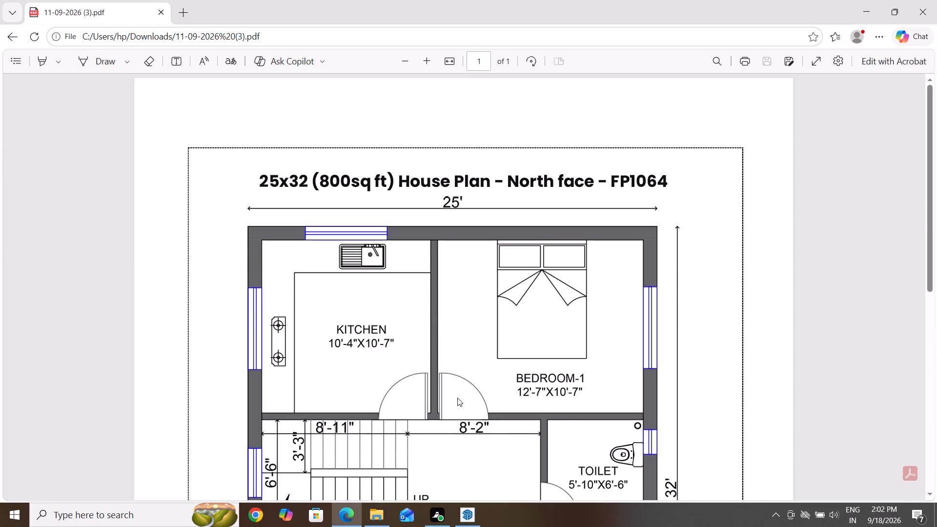
pyautogui.scroll(5, 457, 398)
pyautogui.scroll(-2, 457, 398)
pyautogui.scroll(2, 457, 398)
pyautogui.scroll(-2, 457, 398)
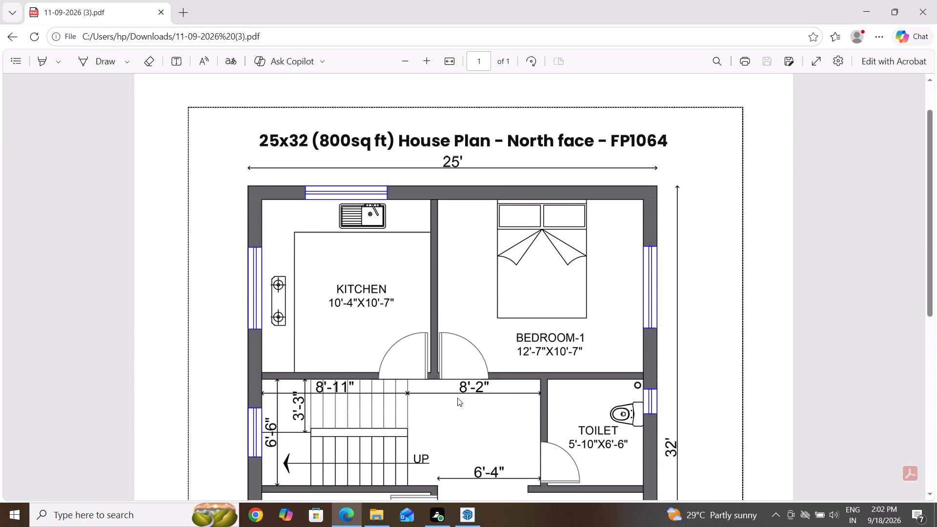
pyautogui.scroll(-1, 457, 398)
pyautogui.scroll(4, 457, 398)
pyautogui.scroll(-2, 457, 398)
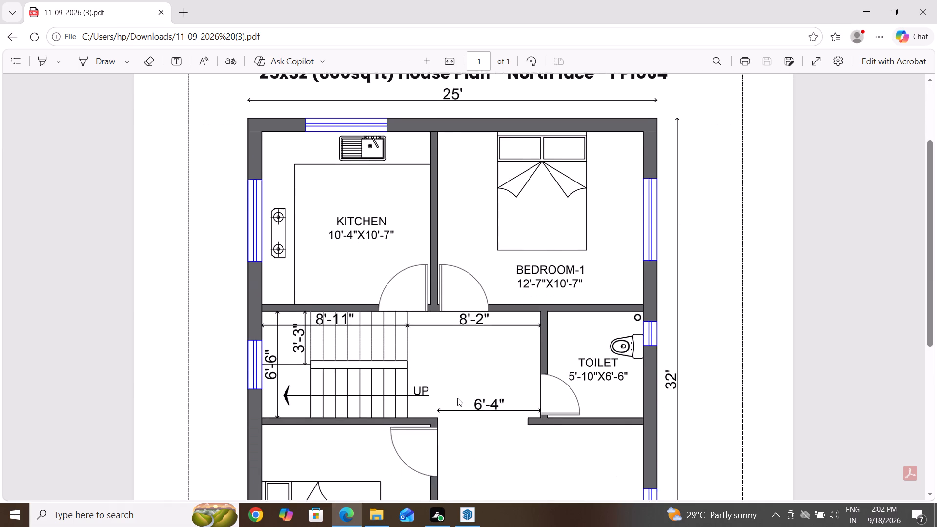
pyautogui.scroll(-2, 457, 398)
pyautogui.scroll(2, 450, 405)
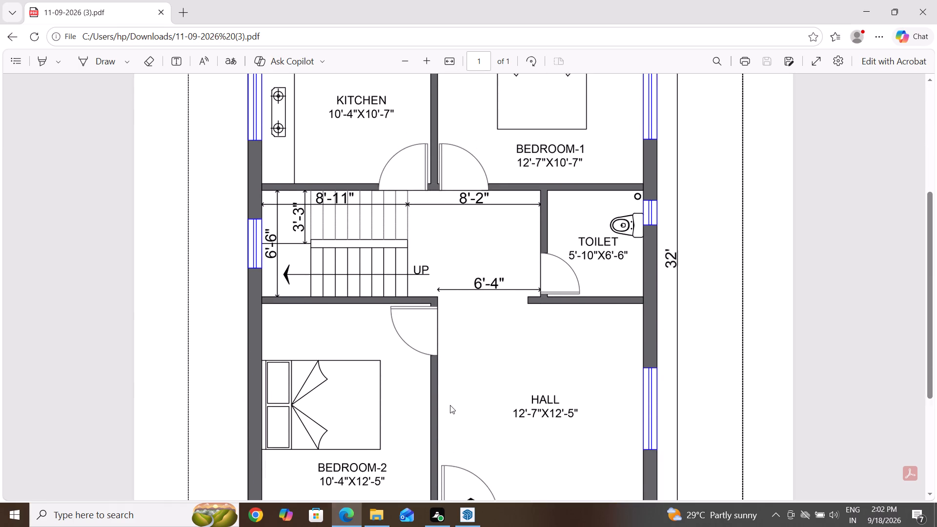
pyautogui.scroll(1, 450, 405)
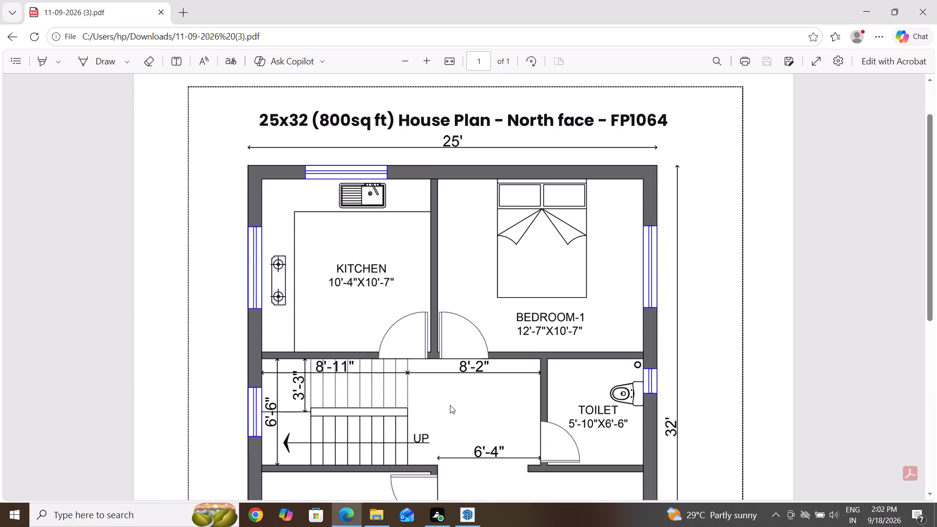
pyautogui.scroll(5, 450, 405)
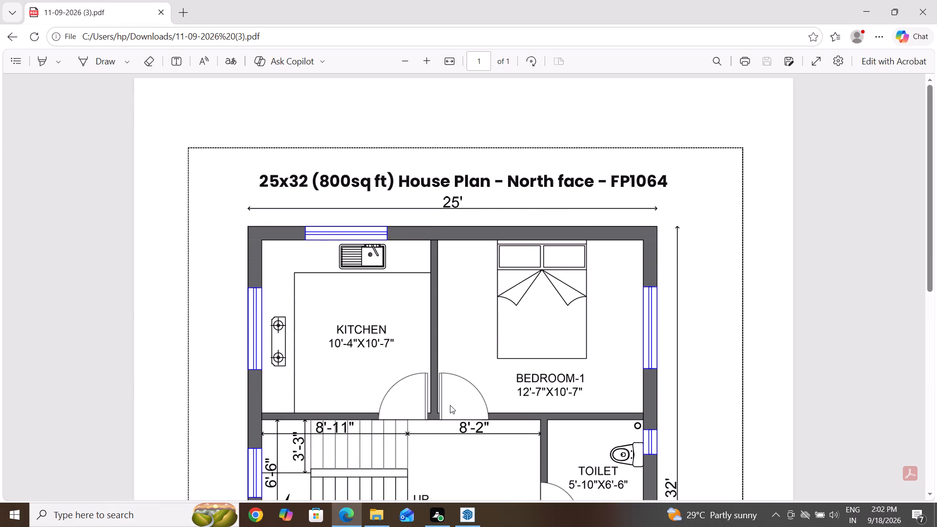
pyautogui.scroll(4, 450, 405)
pyautogui.scroll(-3, 450, 405)
pyautogui.scroll(2, 450, 405)
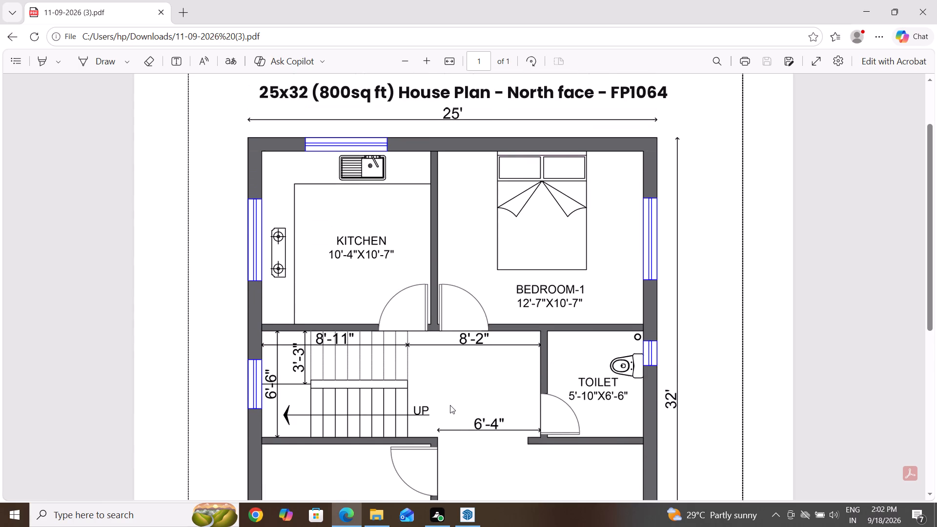
pyautogui.scroll(5, 450, 405)
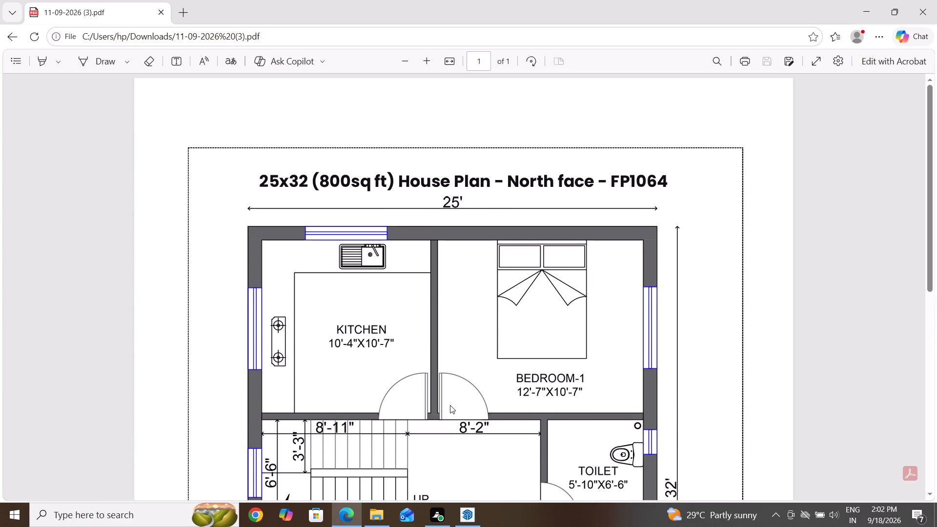
pyautogui.scroll(-4, 450, 405)
pyautogui.scroll(8, 450, 405)
pyautogui.scroll(-1, 450, 405)
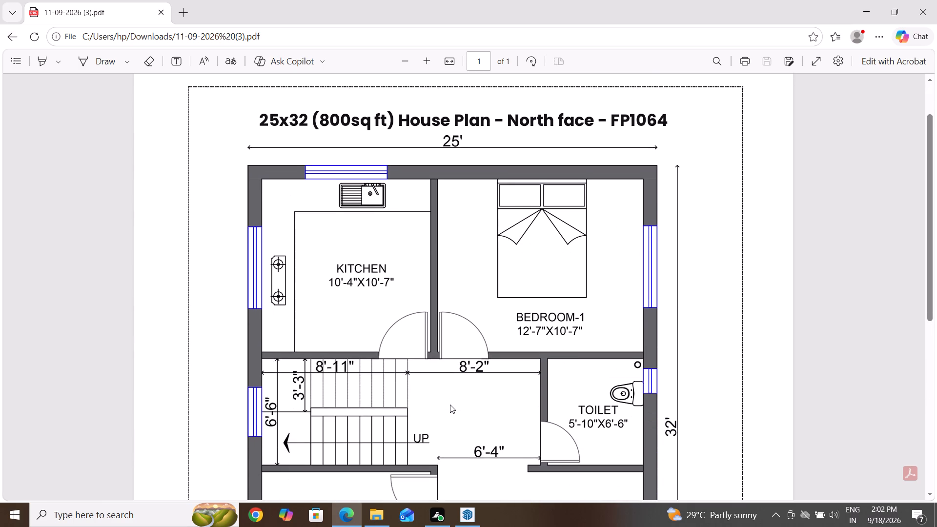
pyautogui.scroll(2, 450, 405)
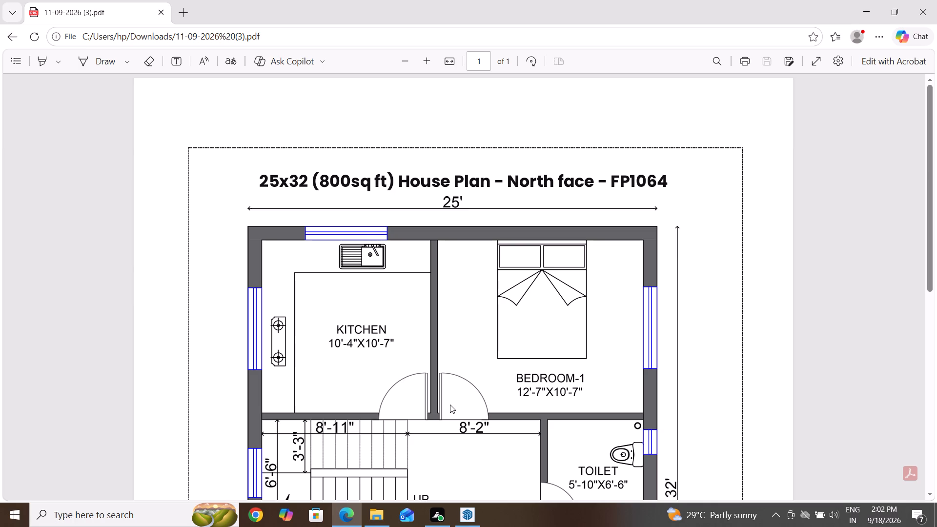
pyautogui.scroll(3, 453, 388)
pyautogui.scroll(-3, 452, 405)
pyautogui.scroll(1, 454, 404)
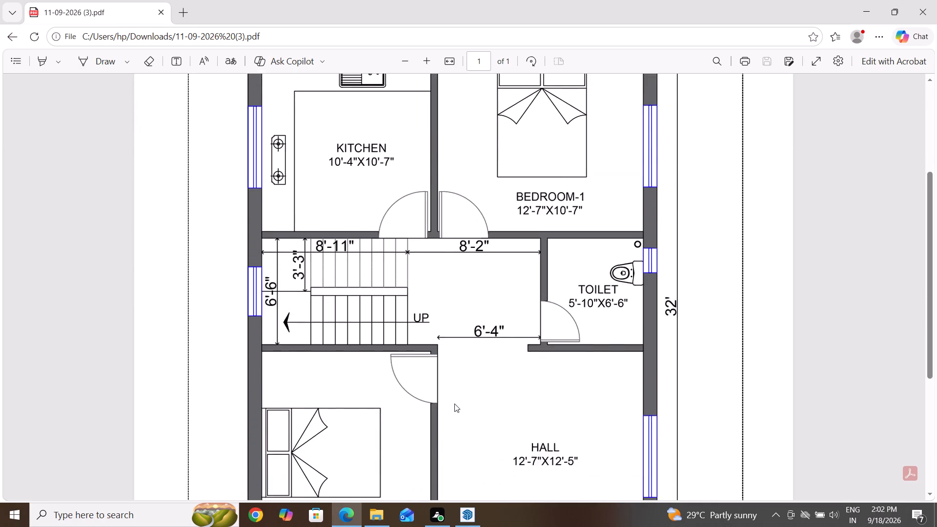
pyautogui.scroll(3, 454, 404)
pyautogui.scroll(-2, 454, 404)
pyautogui.scroll(2, 454, 404)
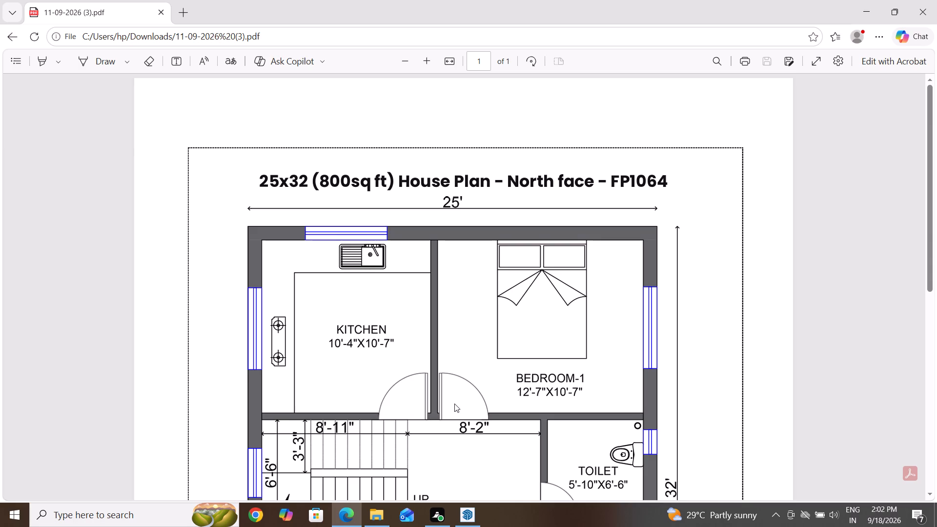
pyautogui.scroll(-3, 454, 404)
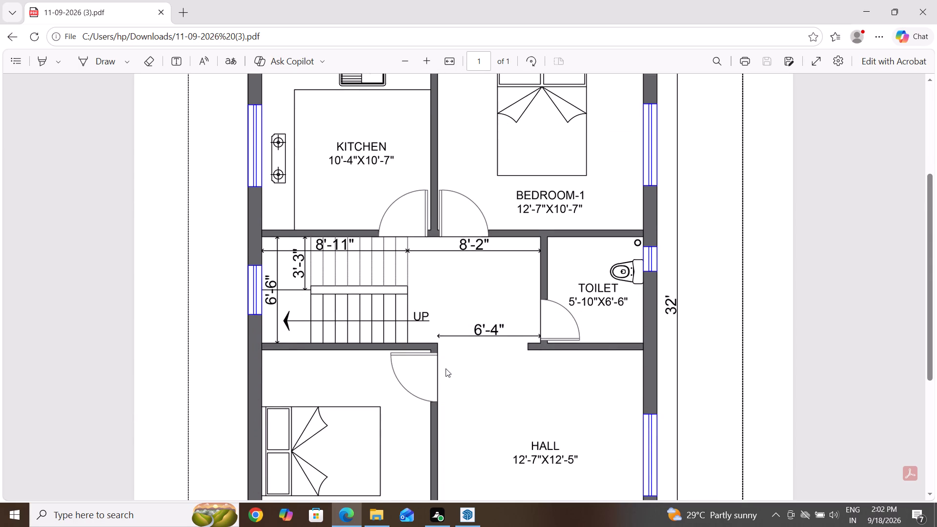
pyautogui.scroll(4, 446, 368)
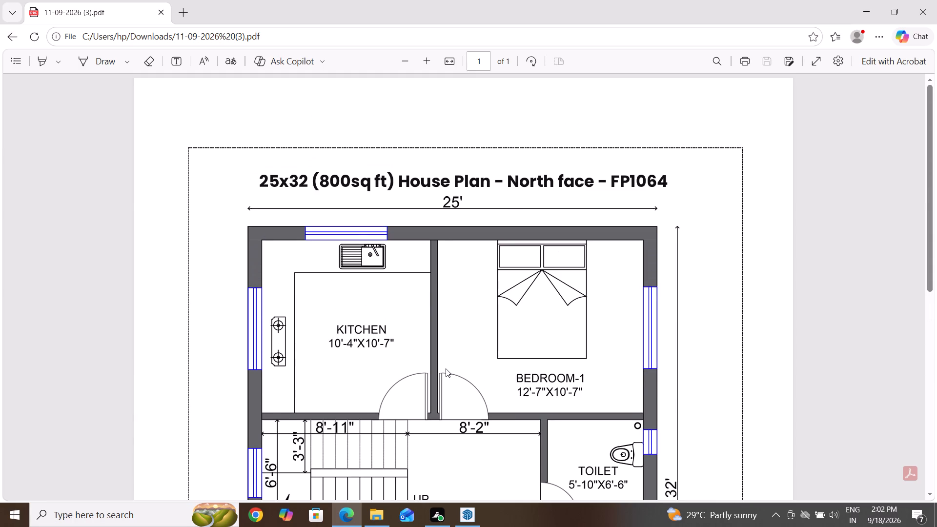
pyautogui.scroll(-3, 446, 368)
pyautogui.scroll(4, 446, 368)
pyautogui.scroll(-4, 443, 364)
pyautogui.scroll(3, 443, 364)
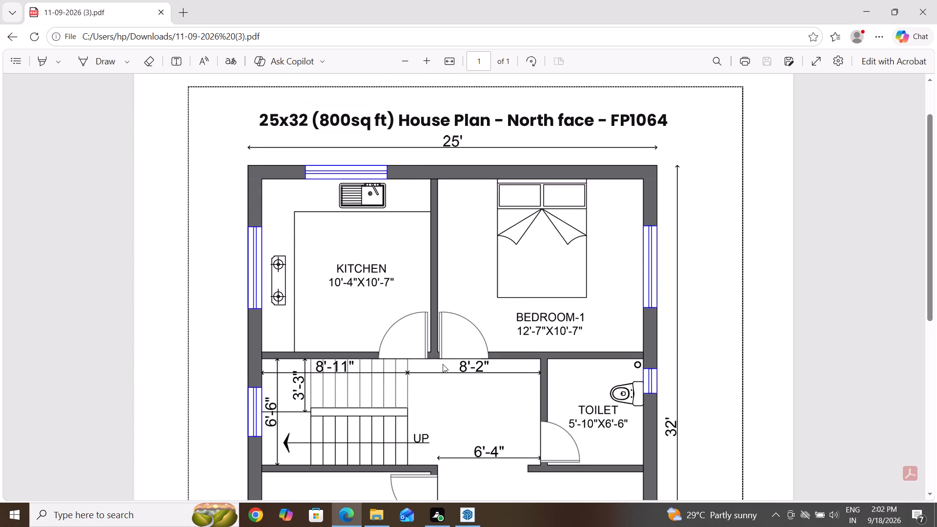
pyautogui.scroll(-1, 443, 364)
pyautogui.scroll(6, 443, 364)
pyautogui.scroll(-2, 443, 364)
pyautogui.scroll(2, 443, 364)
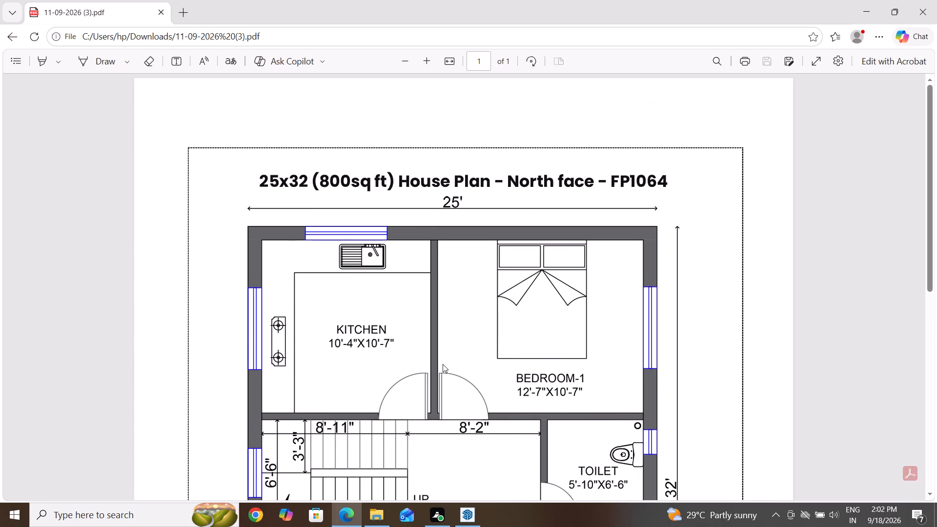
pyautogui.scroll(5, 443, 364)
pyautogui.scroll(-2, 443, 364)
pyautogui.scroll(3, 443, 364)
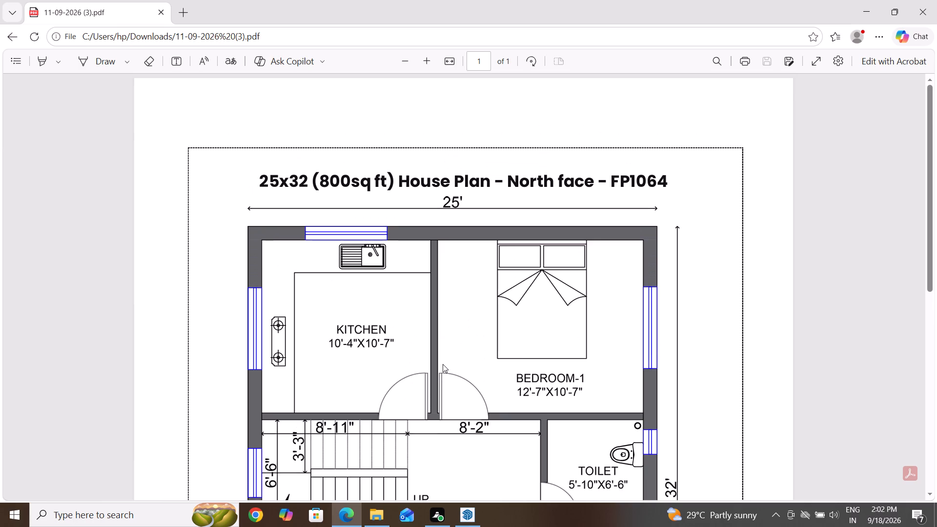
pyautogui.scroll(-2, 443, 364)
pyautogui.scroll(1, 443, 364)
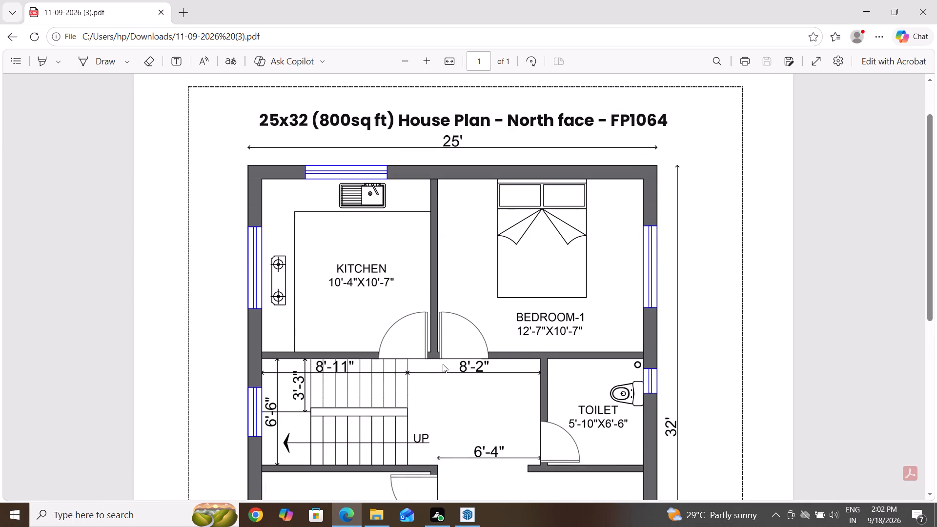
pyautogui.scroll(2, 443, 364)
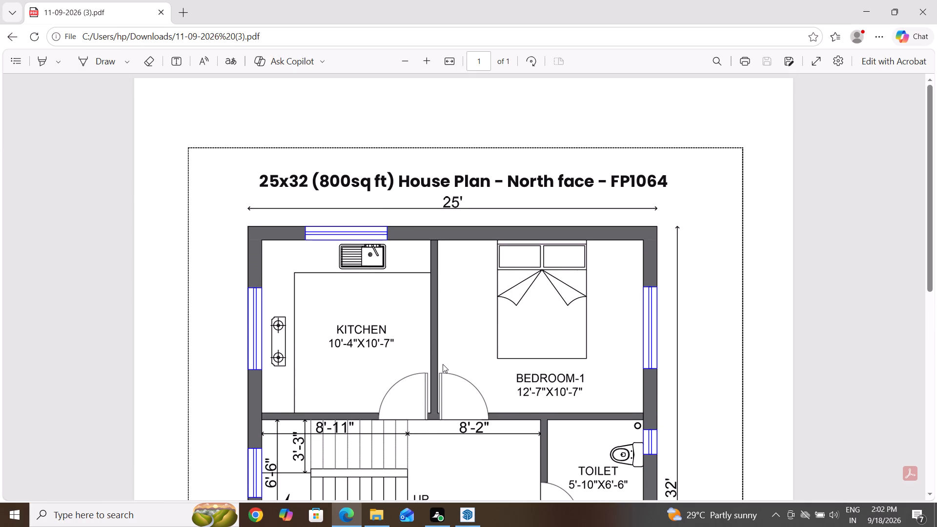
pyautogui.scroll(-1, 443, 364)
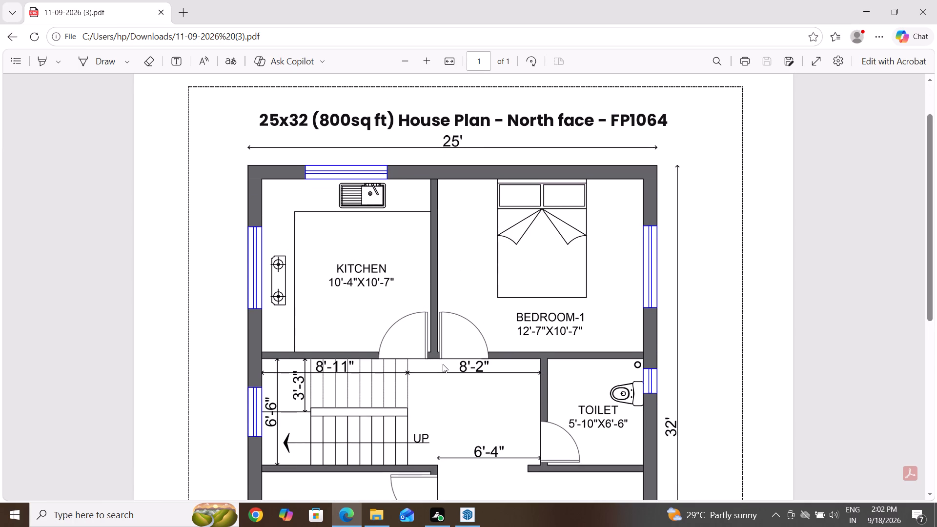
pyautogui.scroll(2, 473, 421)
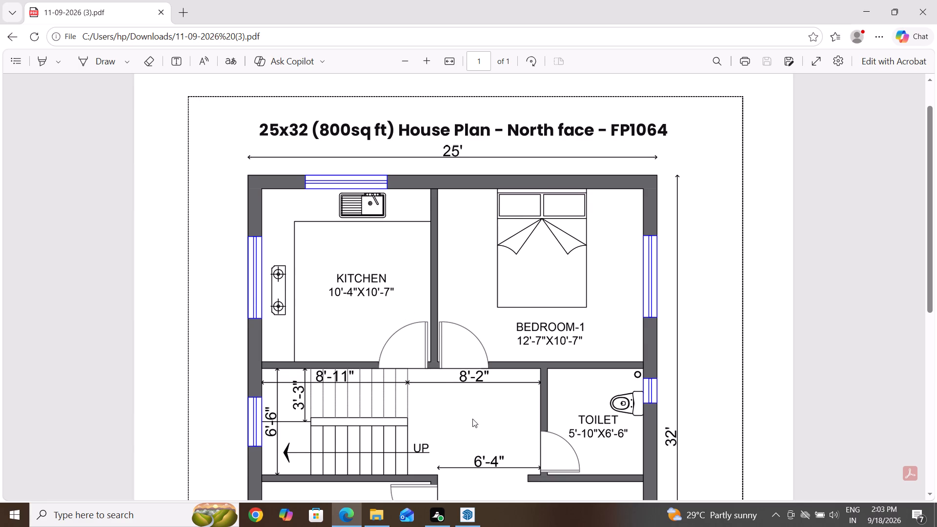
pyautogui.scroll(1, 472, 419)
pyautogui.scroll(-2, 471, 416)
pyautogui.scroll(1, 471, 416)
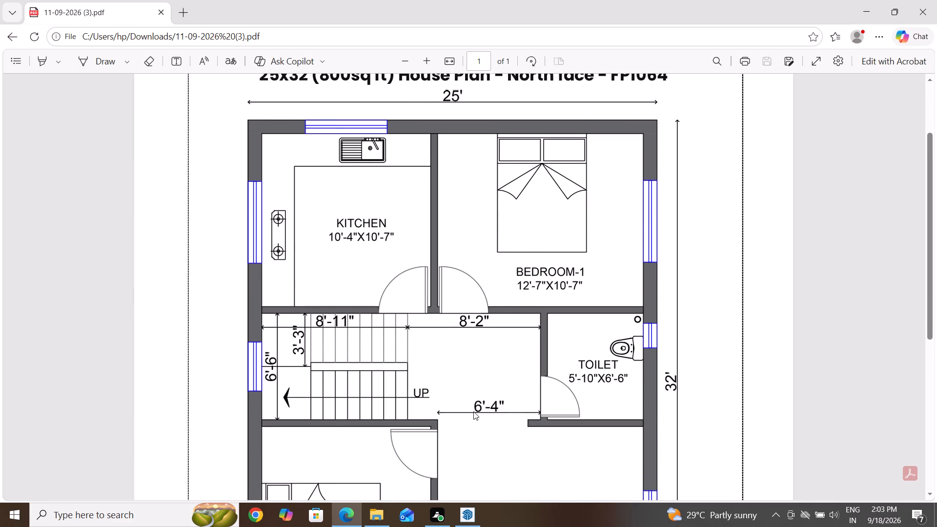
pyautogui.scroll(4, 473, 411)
# Examine the ground floor plan from the kitchen and Bedroom-1 down to Bedroom-2, the hall and the entry steps.
pyautogui.scroll(-2, 475, 409)
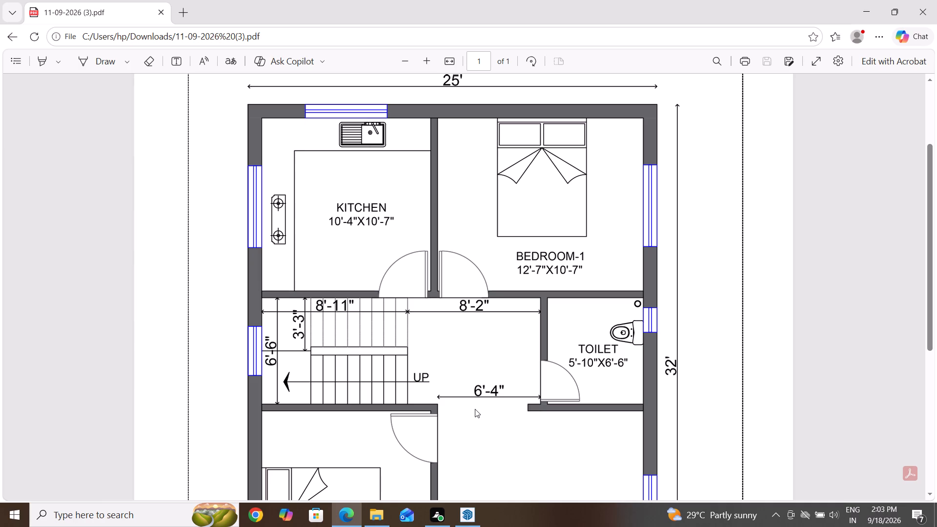
pyautogui.scroll(-5, 475, 409)
pyautogui.scroll(-6, 464, 466)
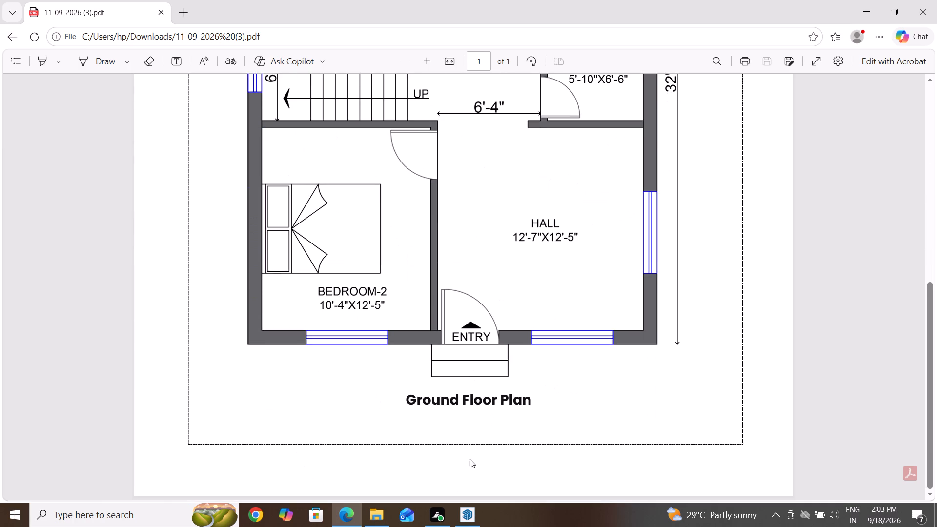
pyautogui.scroll(3, 483, 450)
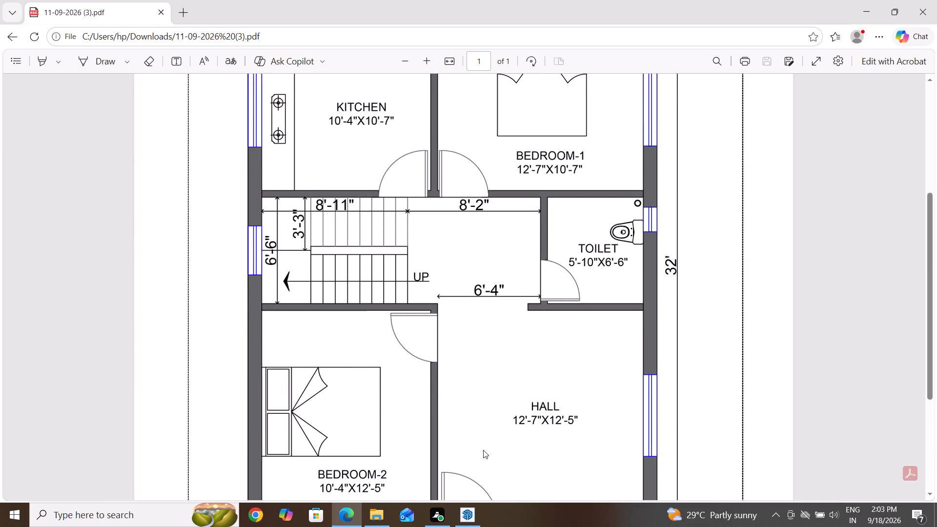
pyautogui.scroll(2, 483, 450)
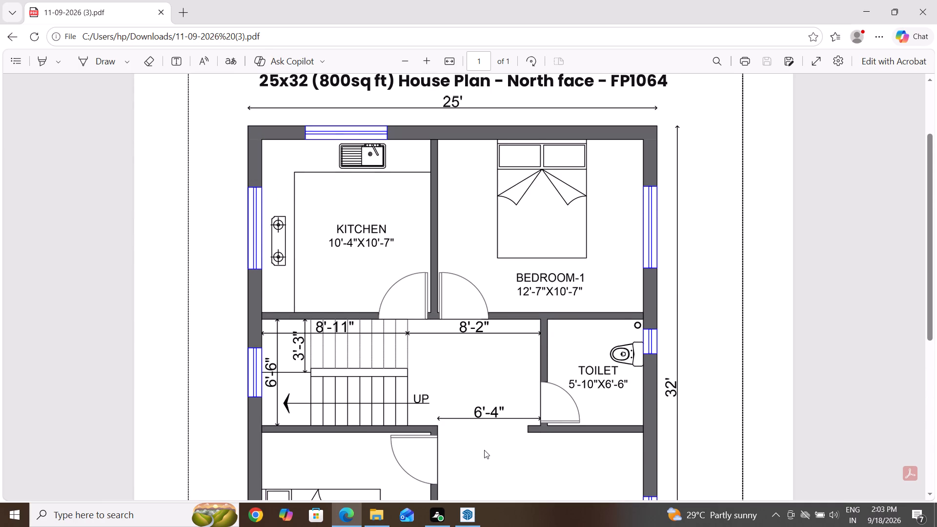
pyautogui.scroll(7, 484, 450)
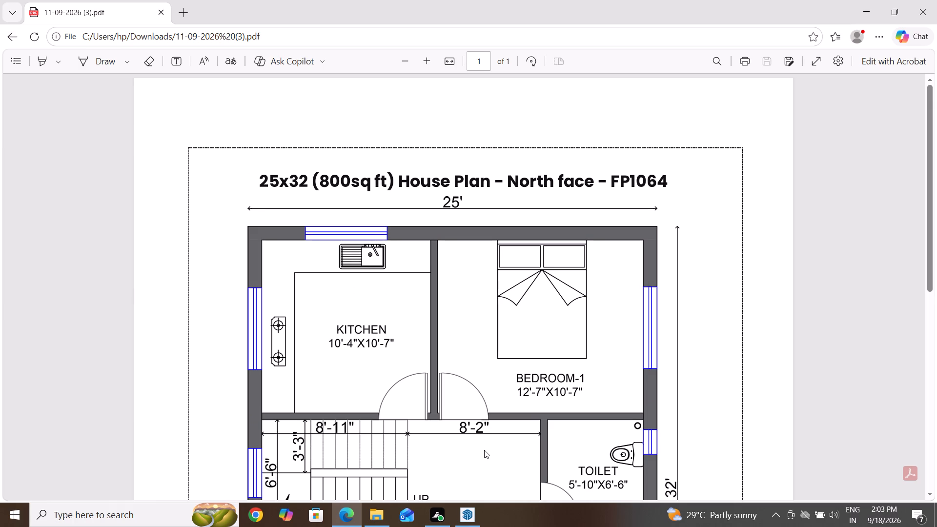
pyautogui.scroll(-5, 484, 450)
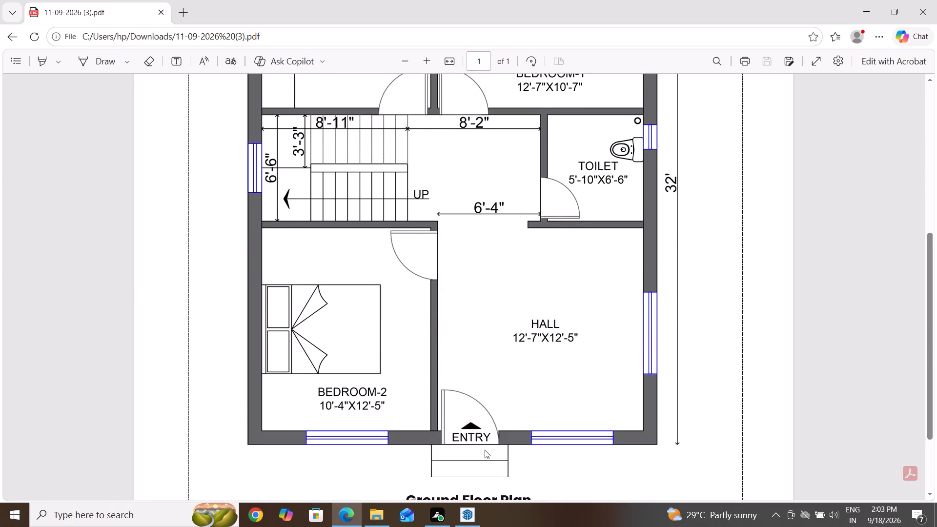
pyautogui.scroll(-7, 485, 450)
pyautogui.scroll(3, 485, 450)
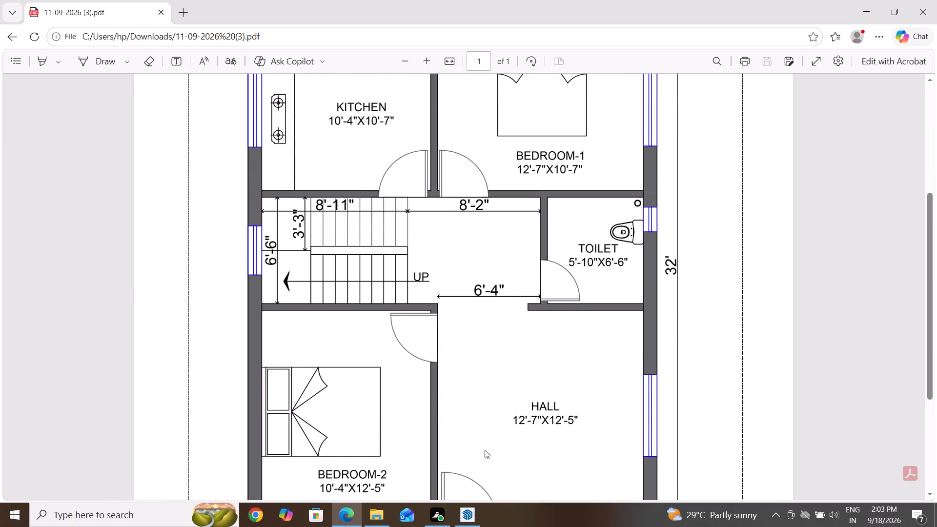
pyautogui.scroll(3, 485, 450)
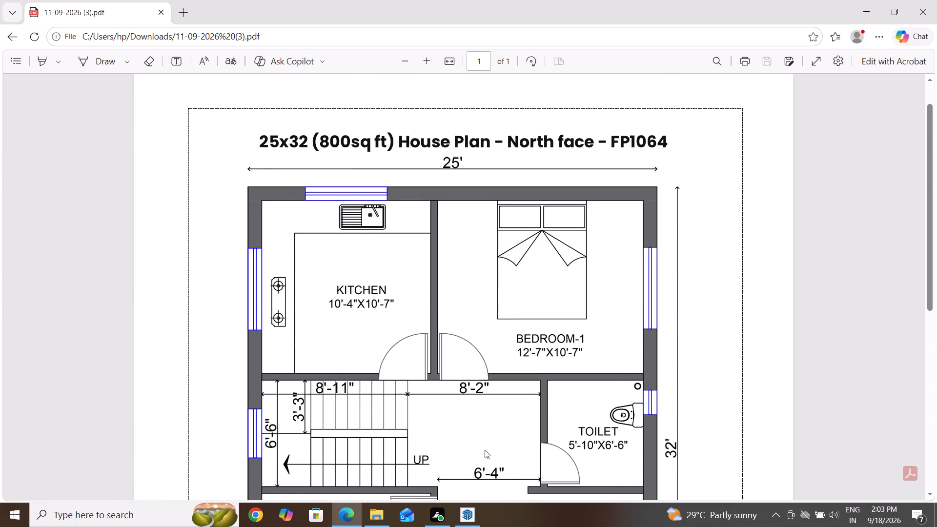
pyautogui.scroll(4, 485, 450)
# Recheck the plan's Bedroom-2, hall and entry, the staircase and toilet dimensions, and the overall width and title.
pyautogui.scroll(-6, 485, 450)
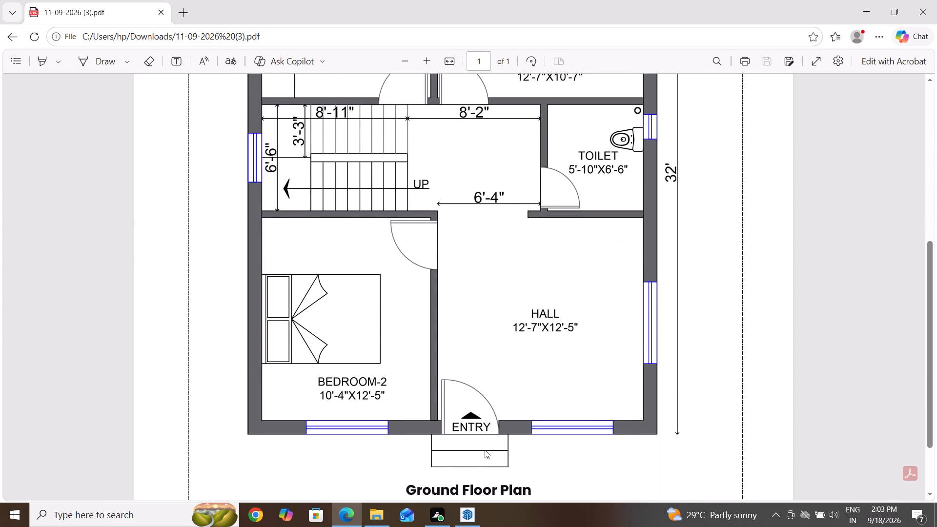
pyautogui.scroll(-6, 485, 450)
pyautogui.scroll(1, 485, 450)
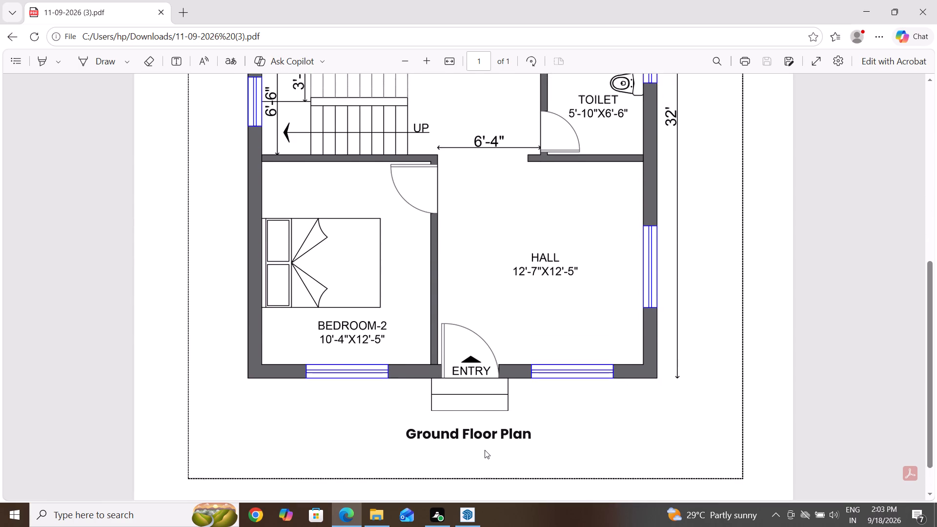
pyautogui.scroll(7, 485, 450)
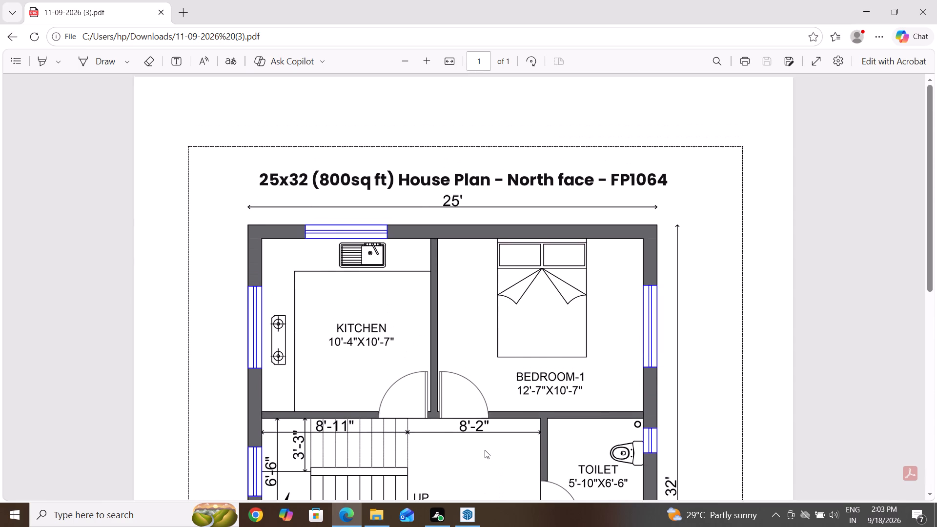
pyautogui.scroll(1, 485, 450)
pyautogui.scroll(-6, 485, 450)
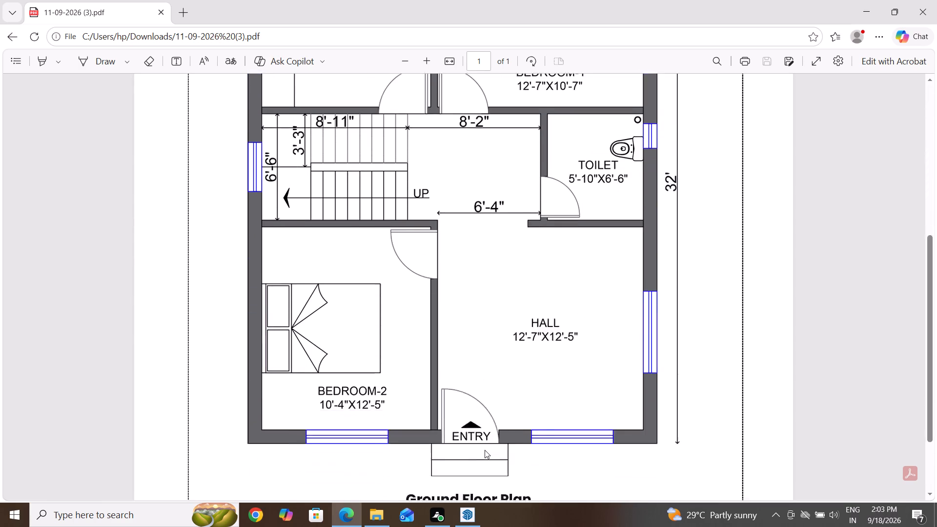
pyautogui.scroll(-1, 485, 450)
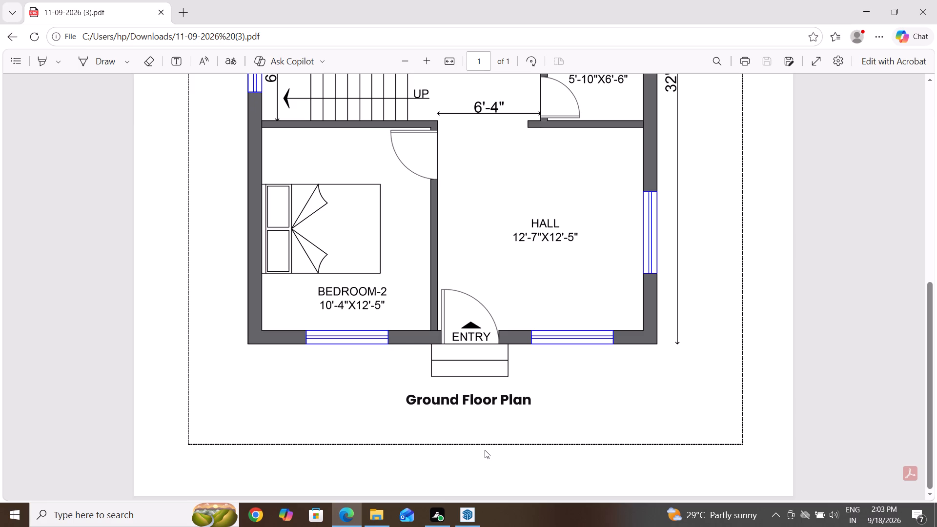
pyautogui.scroll(4, 486, 450)
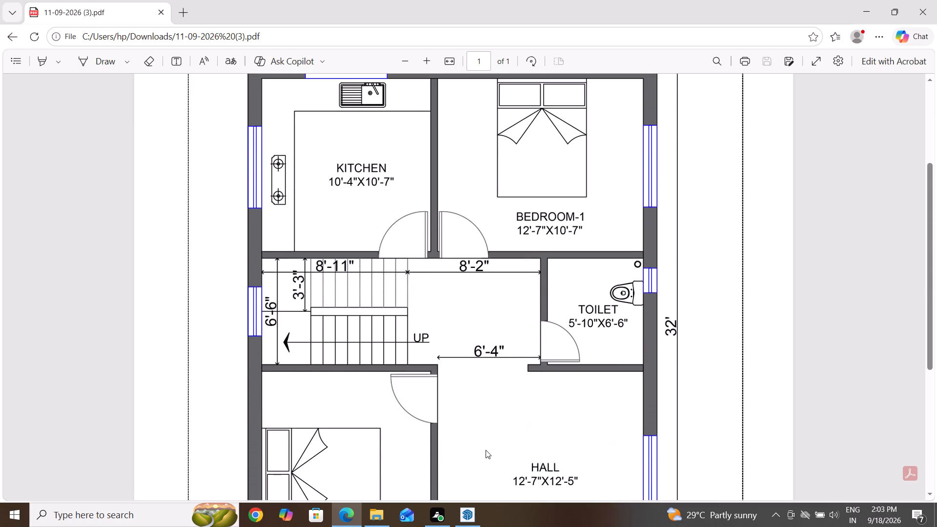
pyautogui.scroll(1, 486, 450)
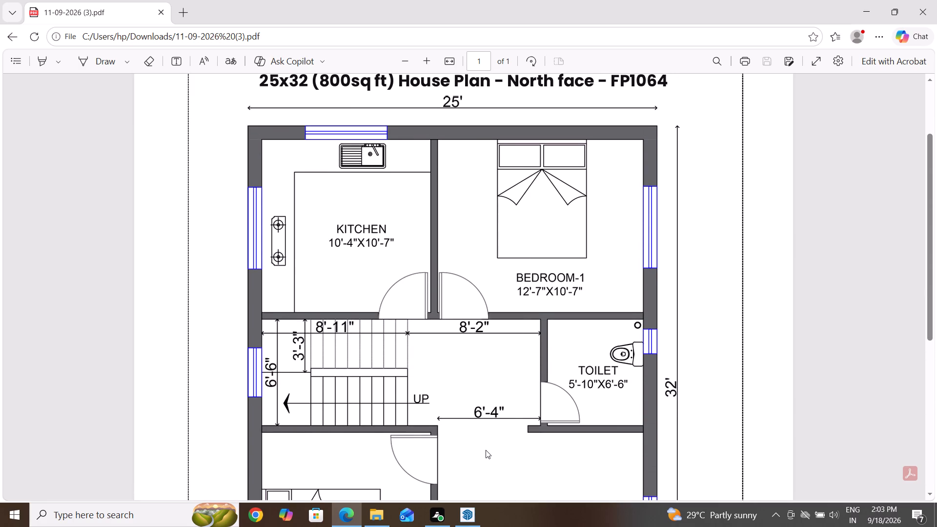
pyautogui.scroll(1, 488, 445)
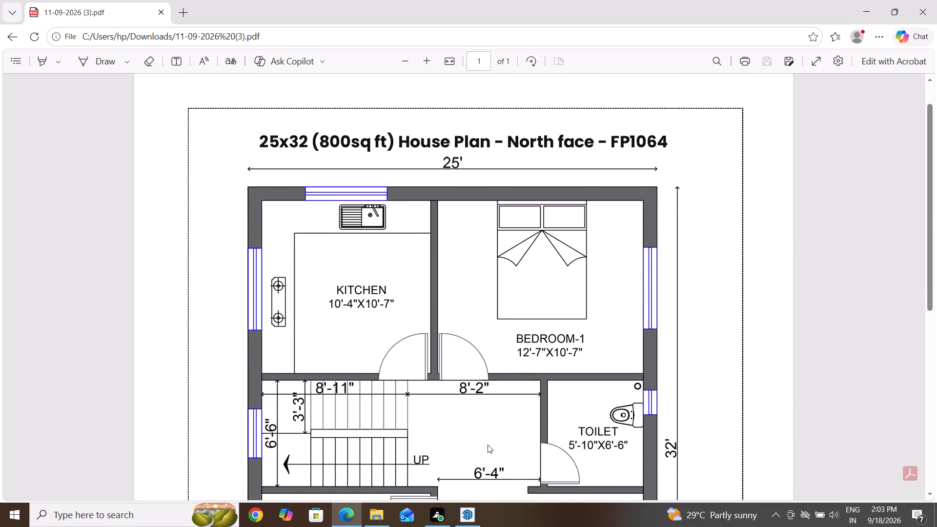
pyautogui.scroll(2, 488, 445)
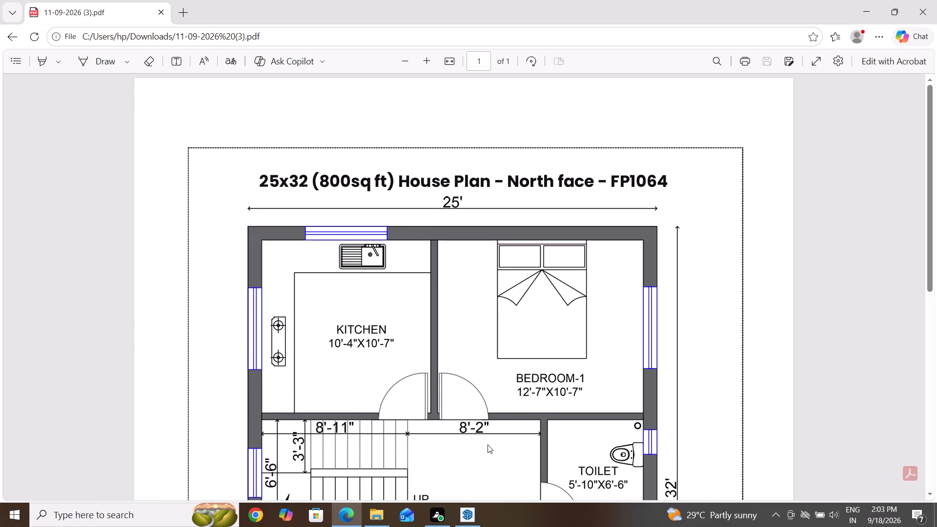
pyautogui.scroll(4, 488, 445)
pyautogui.scroll(-3, 488, 445)
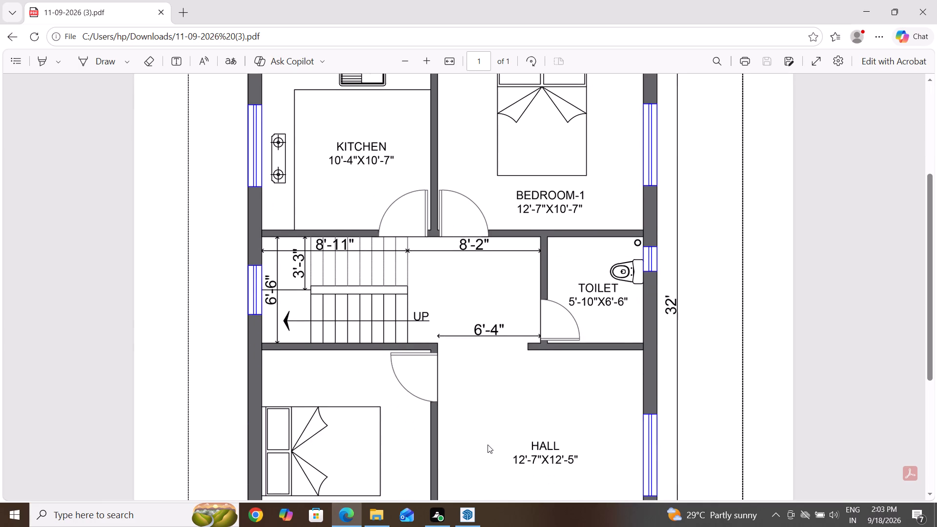
pyautogui.scroll(-6, 502, 453)
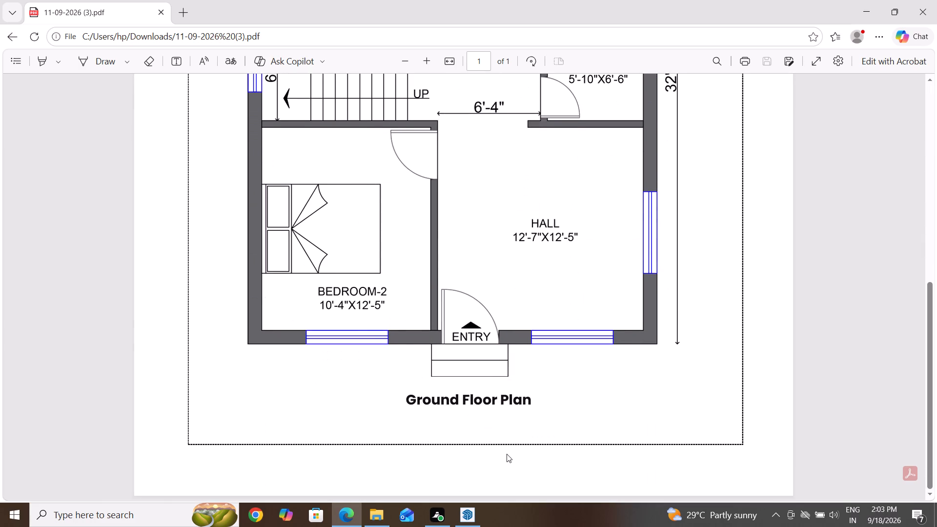
pyautogui.scroll(-5, 495, 457)
pyautogui.scroll(5, 495, 457)
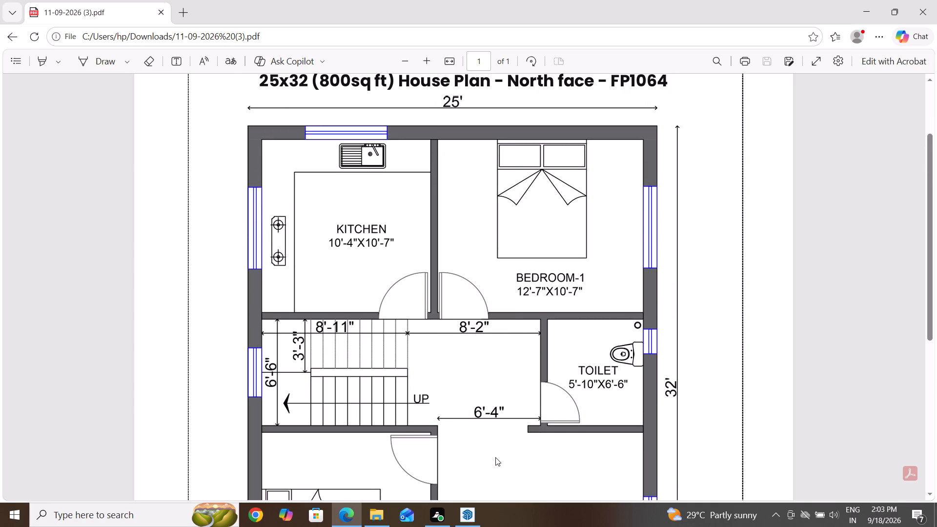
pyautogui.scroll(1, 495, 457)
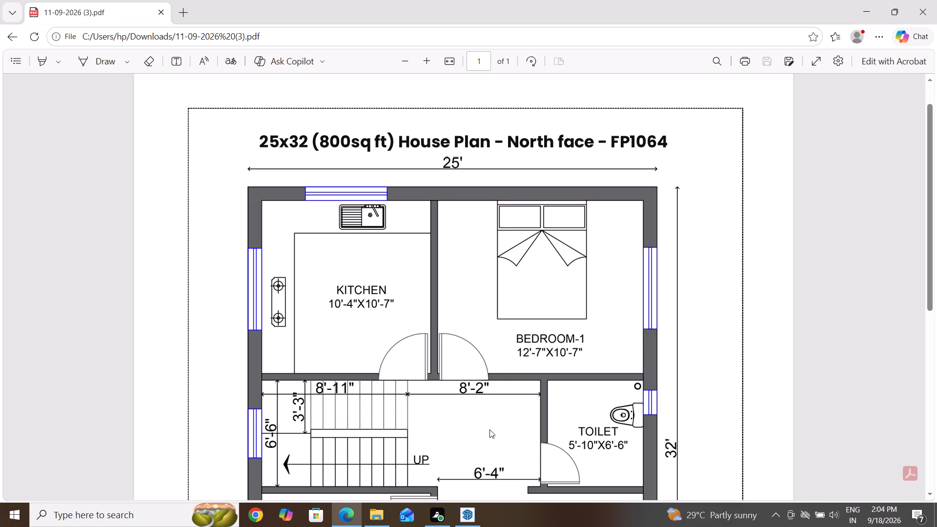
pyautogui.scroll(9, 455, 325)
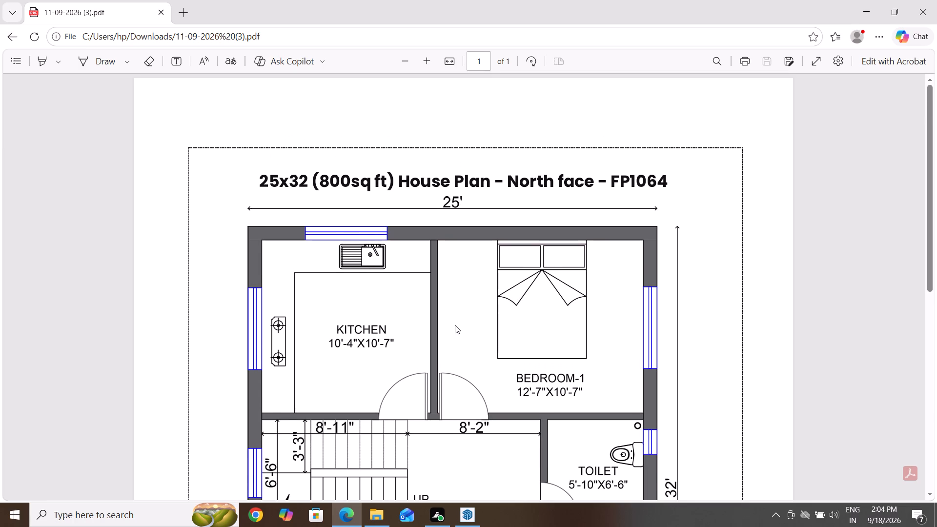
# Review the FP1064 ground floor plan from its title and upper rooms down to the hall and entry steps.
pyautogui.scroll(-18, 455, 325)
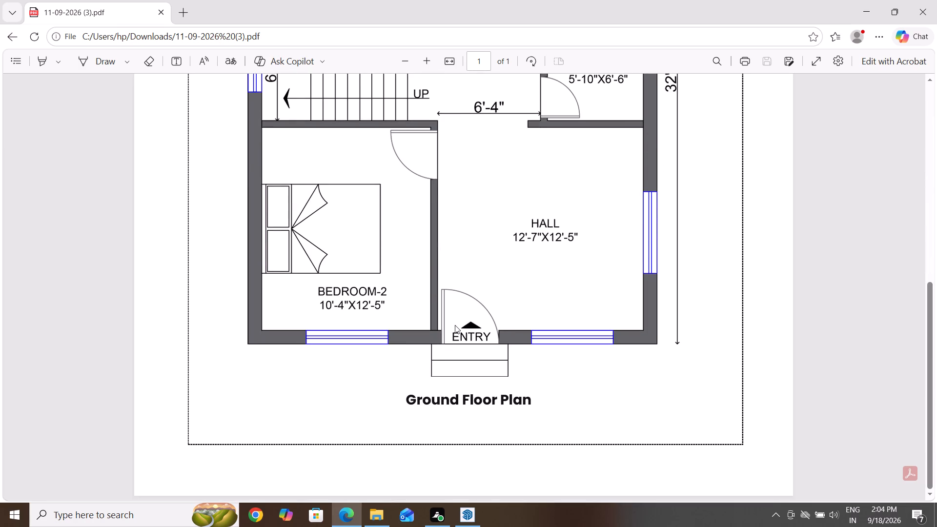
pyautogui.scroll(6, 455, 325)
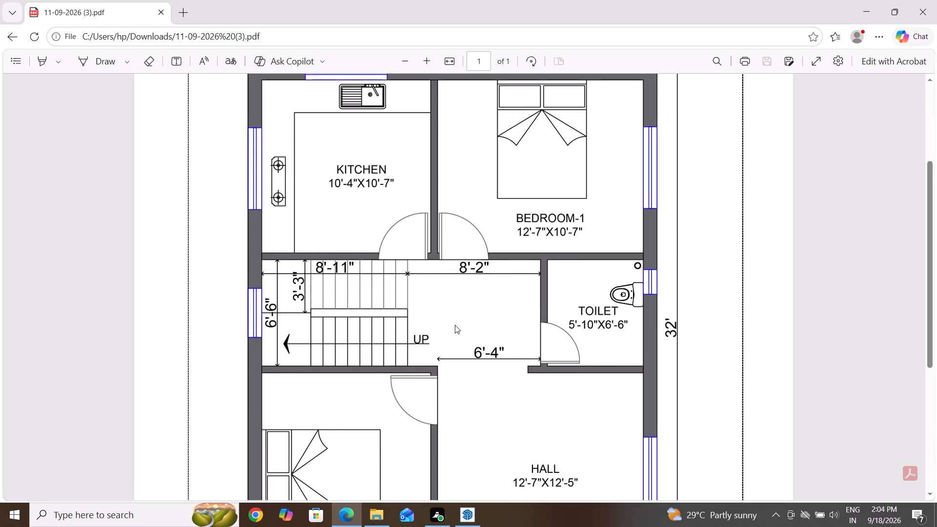
pyautogui.scroll(8, 455, 325)
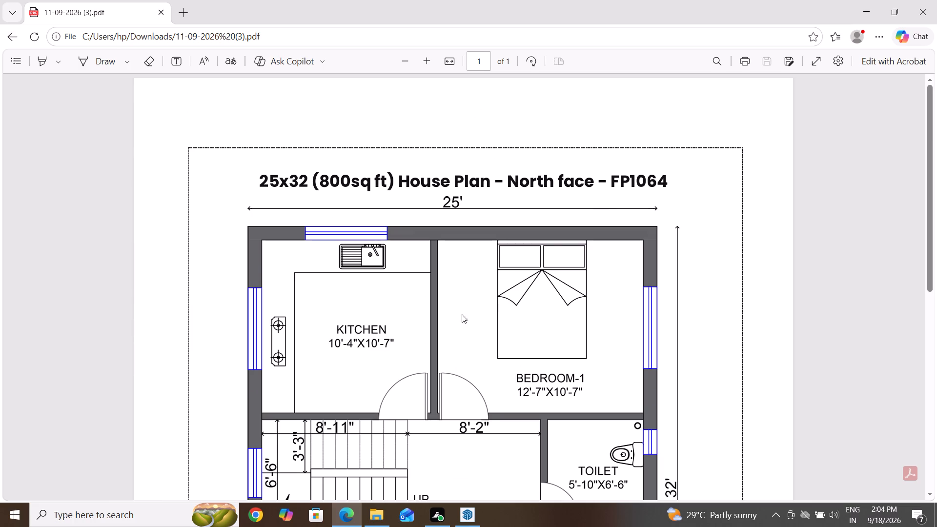
# Recheck the plan's staircase, passage and toilet dimensions, the kitchen and Bedroom-1 windows, and the title and overall width.
pyautogui.scroll(-6, 599, 203)
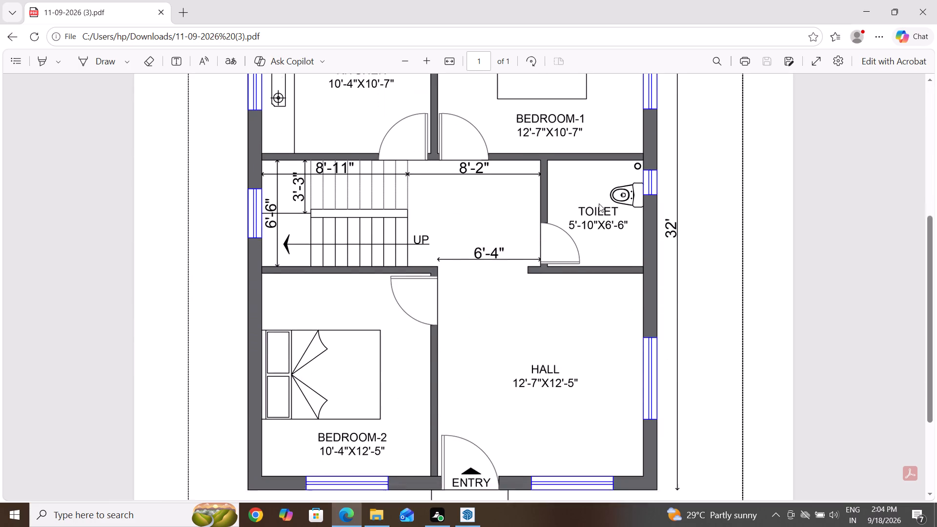
pyautogui.scroll(-1, 599, 203)
pyautogui.scroll(4, 599, 203)
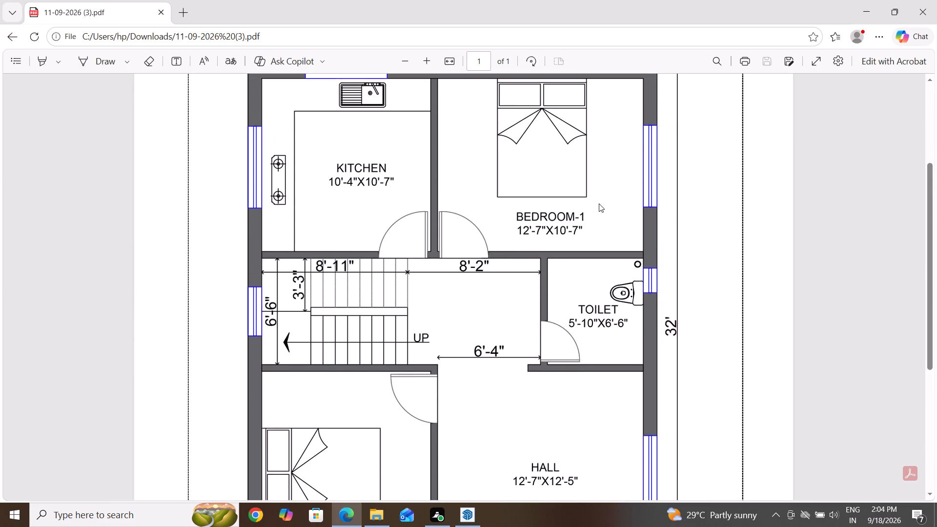
pyautogui.scroll(7, 599, 203)
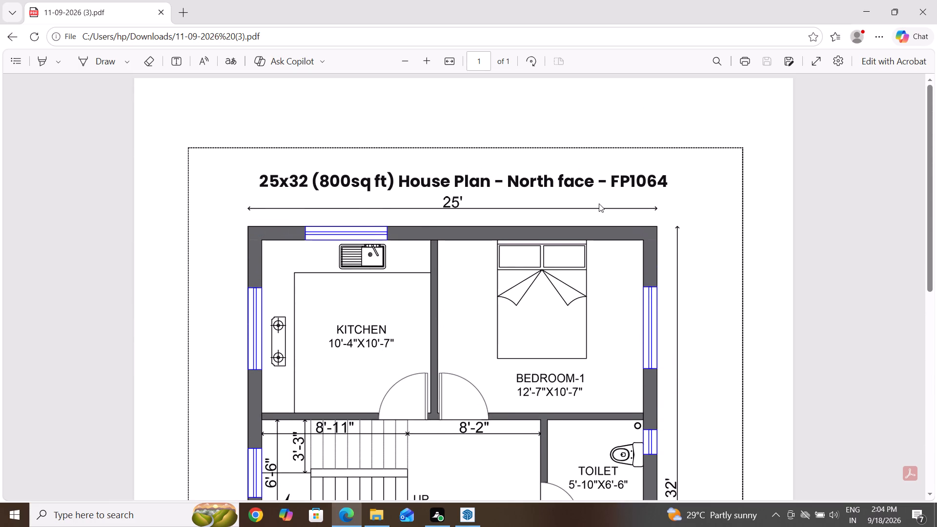
pyautogui.scroll(-1, 599, 203)
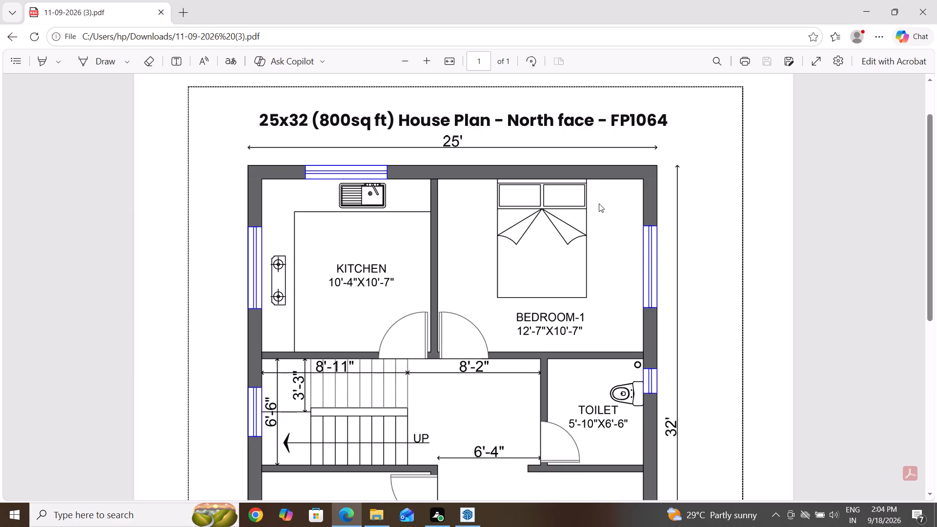
pyautogui.scroll(3, 599, 203)
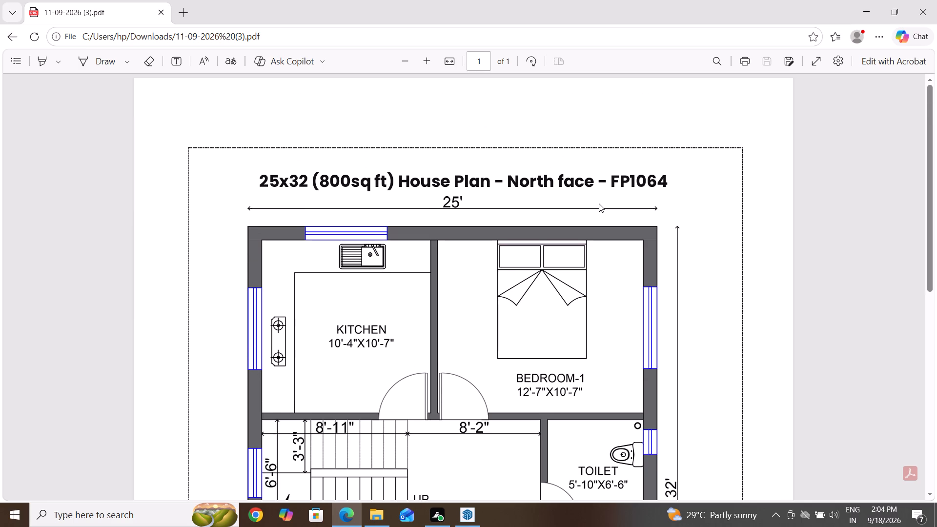
pyautogui.scroll(3, 599, 203)
pyautogui.scroll(-3, 619, 164)
pyautogui.scroll(2, 627, 159)
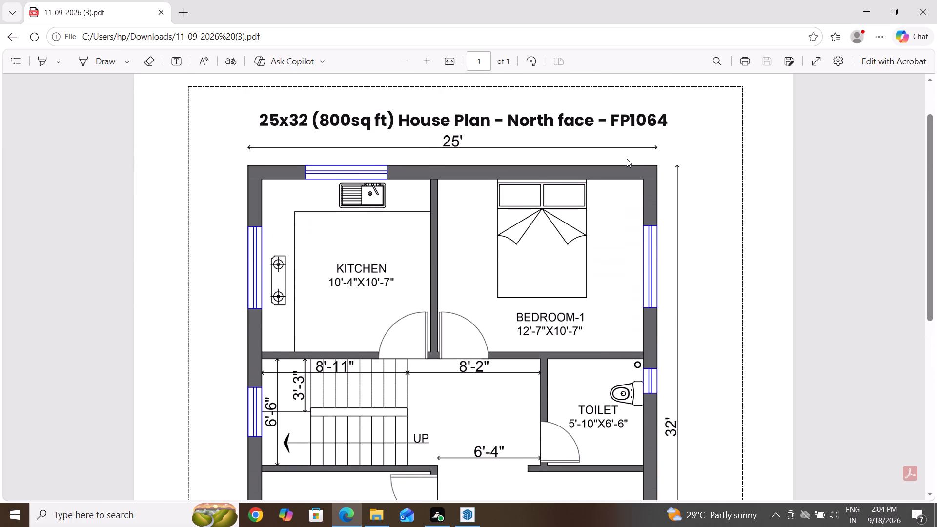
pyautogui.scroll(2, 627, 159)
# Compare the plan's Bedroom-2, hall, entry and window positions with the staircase and toilet area above them.
pyautogui.scroll(-7, 627, 159)
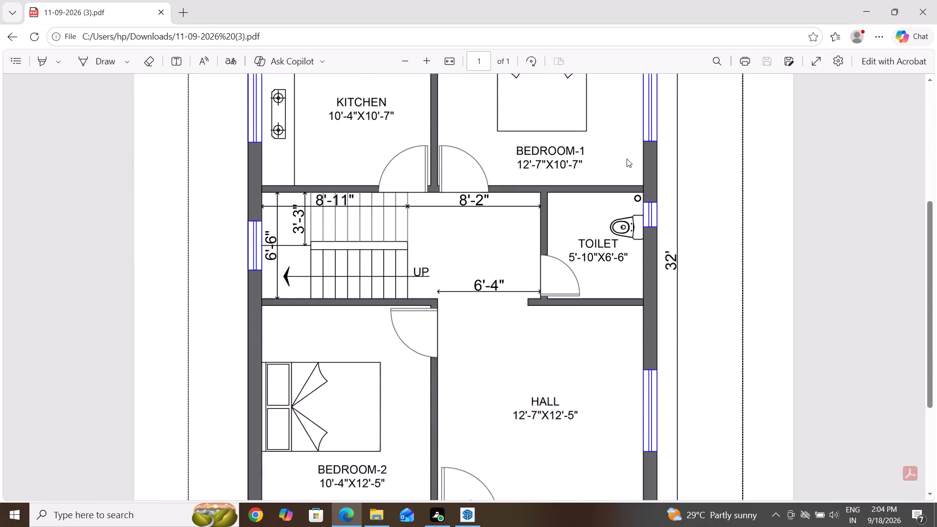
pyautogui.scroll(-5, 627, 159)
pyautogui.scroll(2, 627, 159)
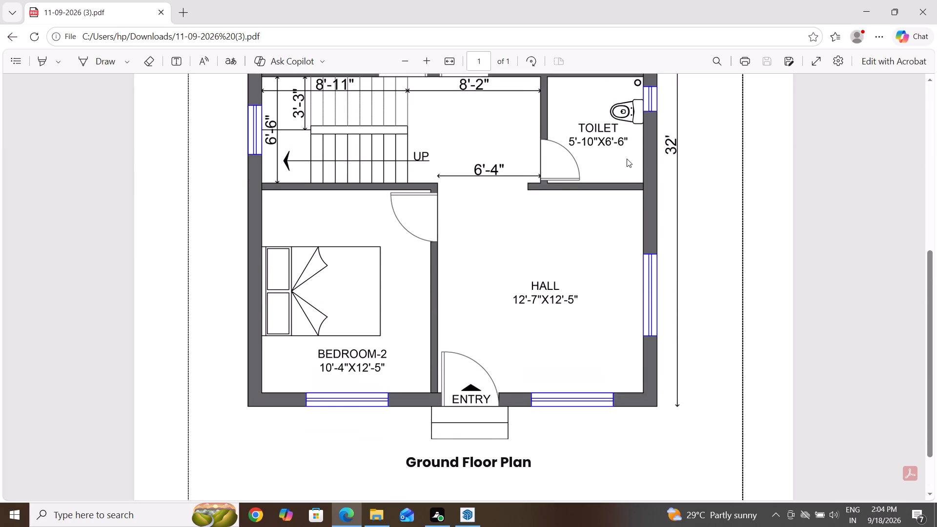
pyautogui.scroll(1, 627, 159)
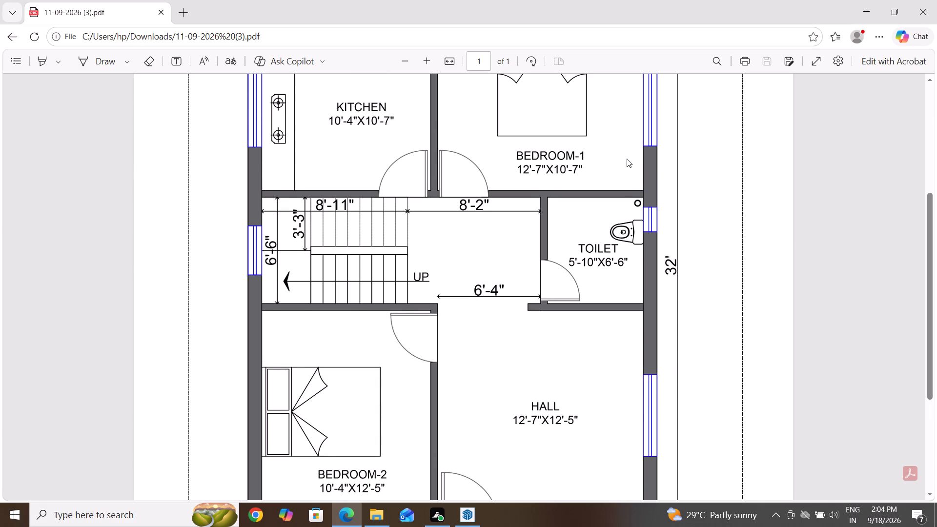
pyautogui.scroll(-4, 627, 158)
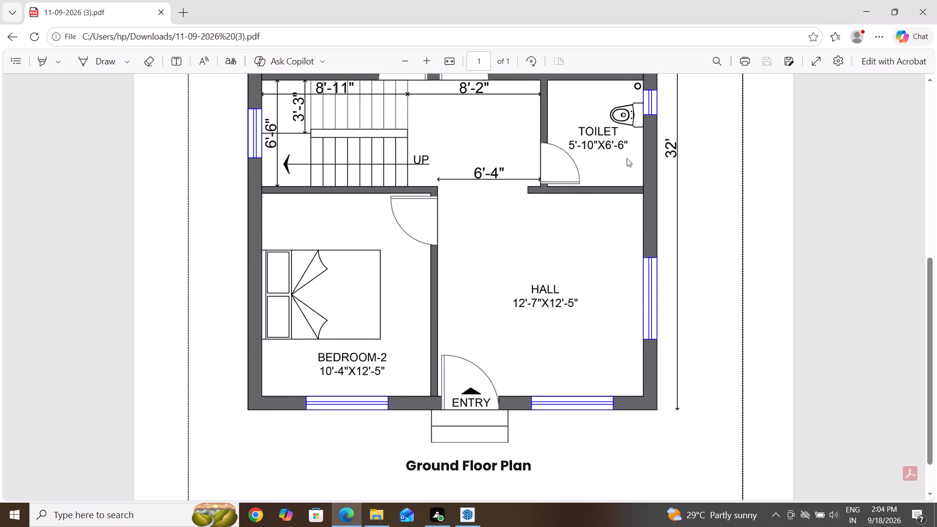
pyautogui.scroll(-4, 627, 158)
pyautogui.scroll(2, 627, 158)
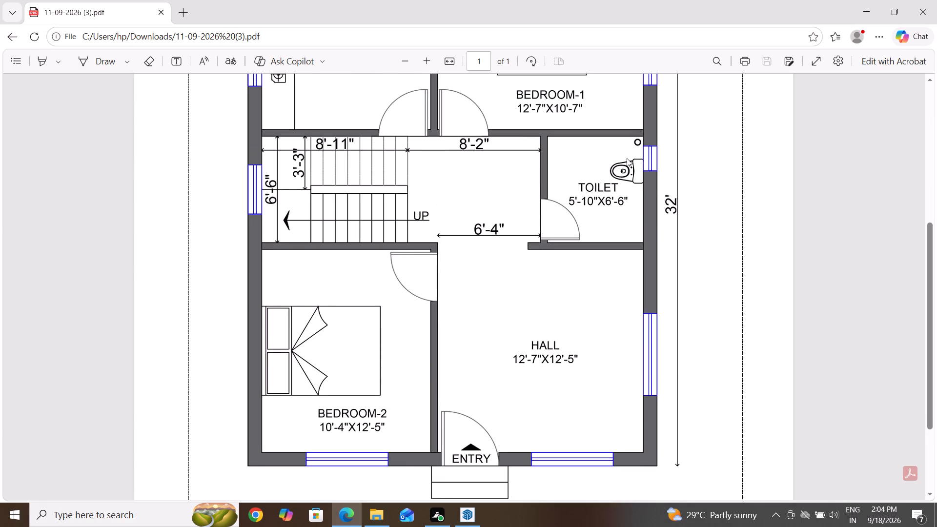
pyautogui.scroll(2, 627, 158)
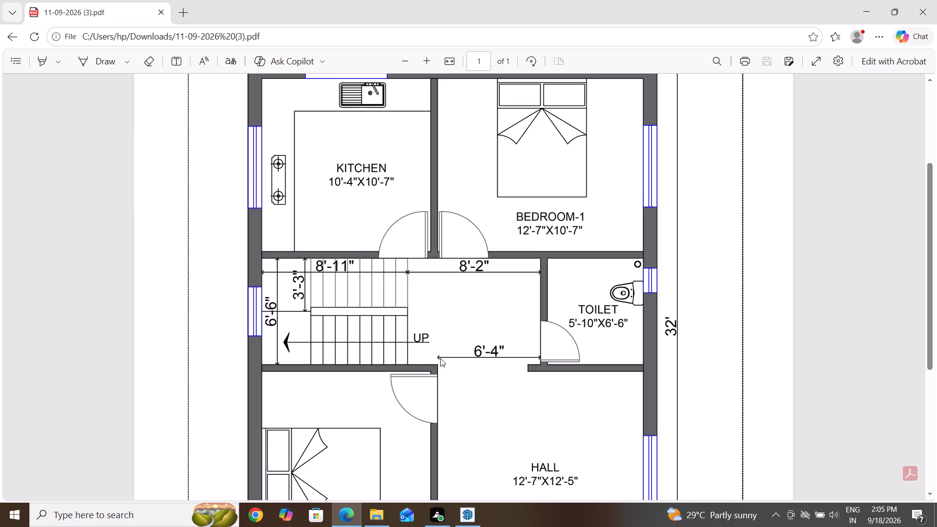
# Look over the whole ground floor plan once more, from the title and kitchen to the entry and back.
pyautogui.scroll(5, 441, 356)
pyautogui.scroll(-1, 441, 354)
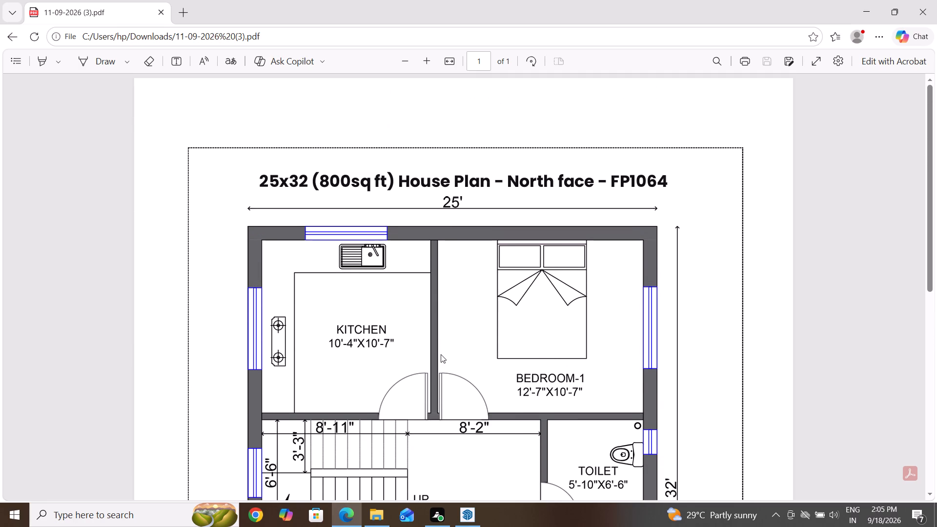
pyautogui.scroll(-11, 441, 354)
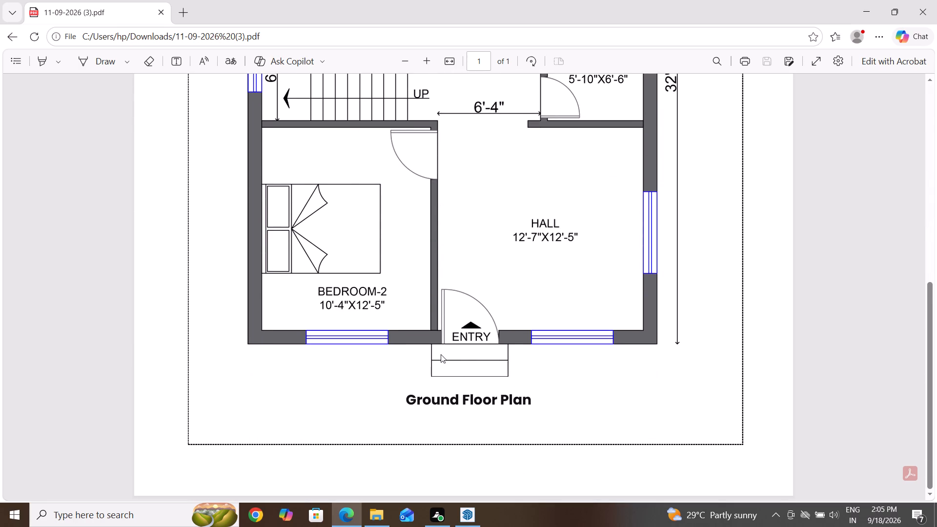
pyautogui.scroll(4, 441, 354)
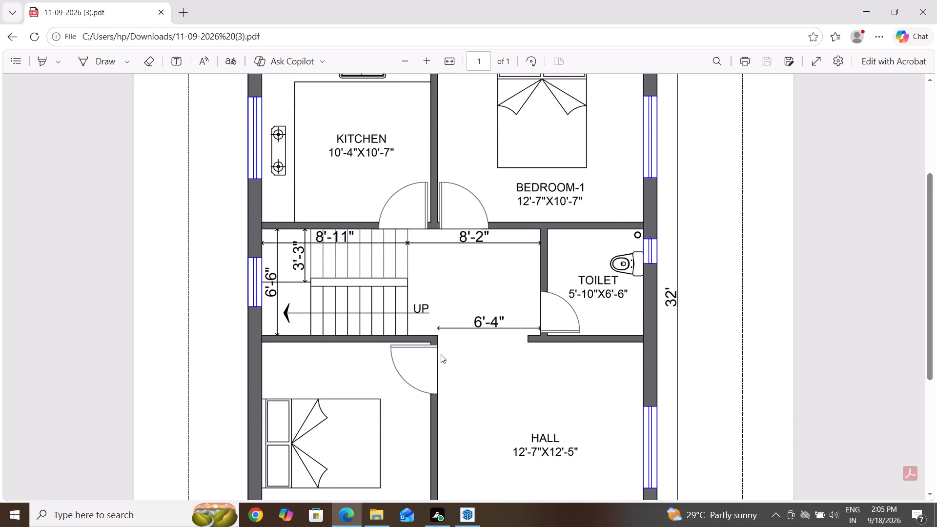
pyautogui.scroll(5, 441, 354)
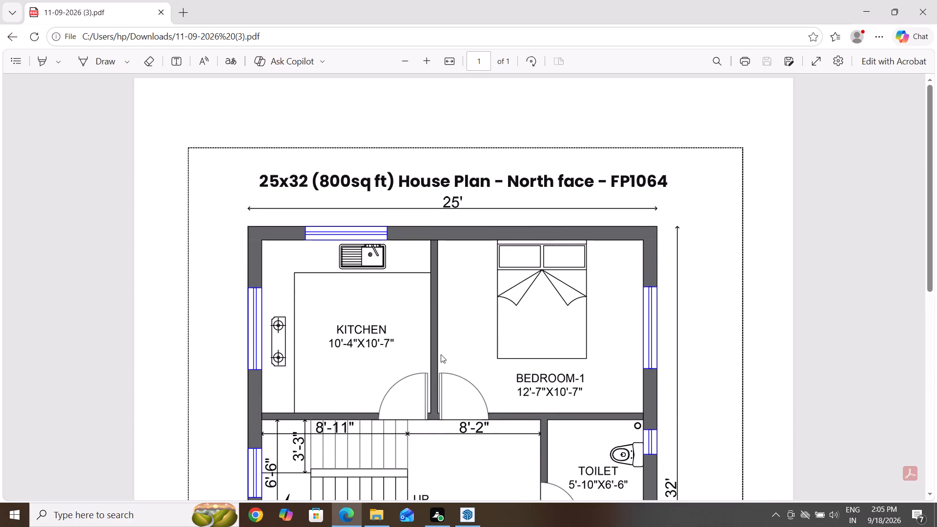
pyautogui.scroll(9, 441, 354)
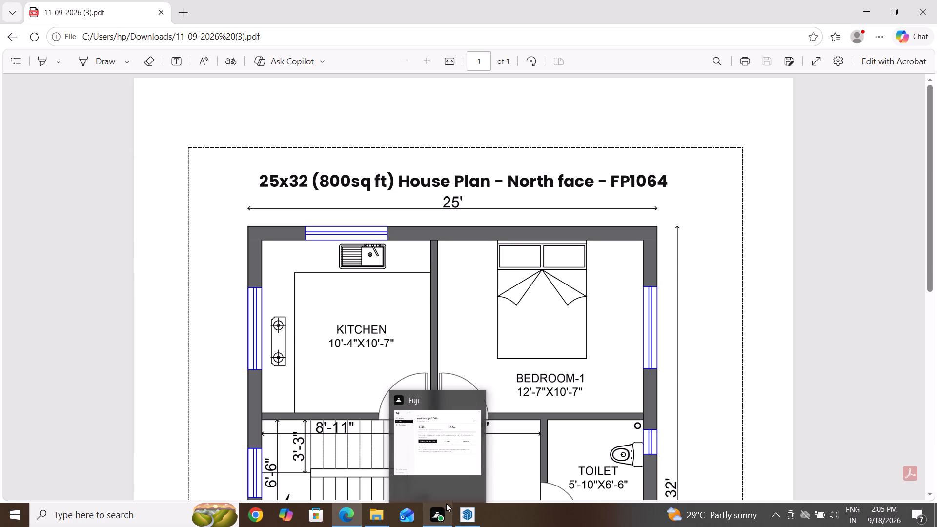
# Close the PDF plan and the Downloads folder window to return to the SketchUp house model.
pyautogui.click(929, 19)
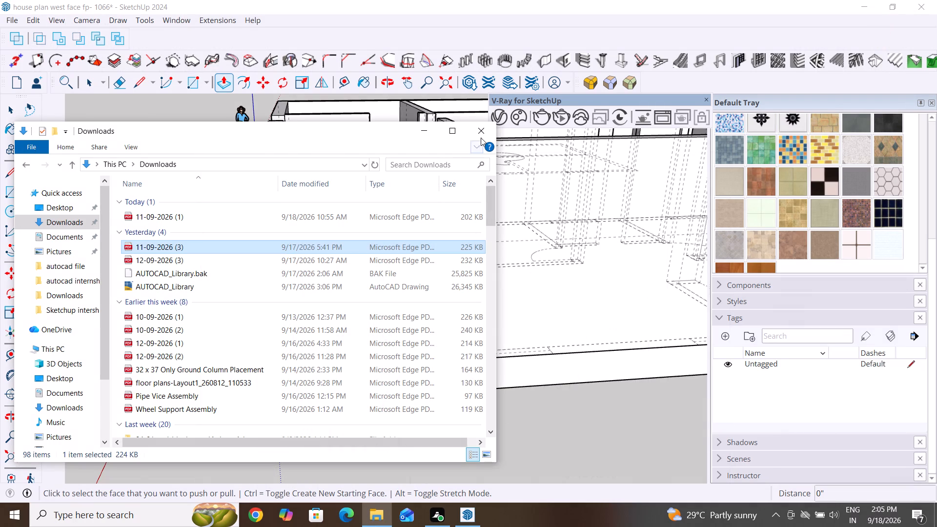
pyautogui.click(483, 135)
# Inspect the raised house walls from the entry side and along the long outer wall, beside the flat plan.
pyautogui.scroll(-5, 456, 379)
pyautogui.moveTo(344, 413); pyautogui.dragTo(344, 413, button='middle')
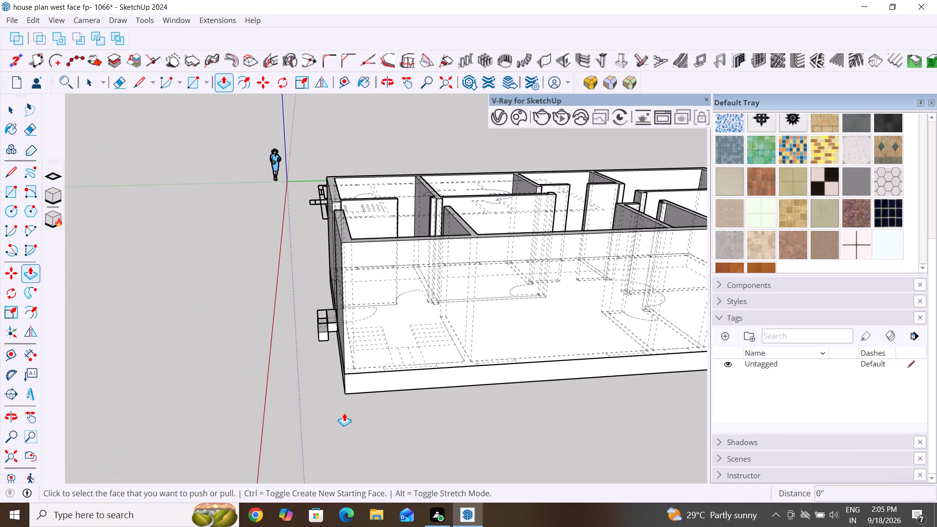
pyautogui.moveTo(344, 413); pyautogui.dragTo(639, 425, button='middle')
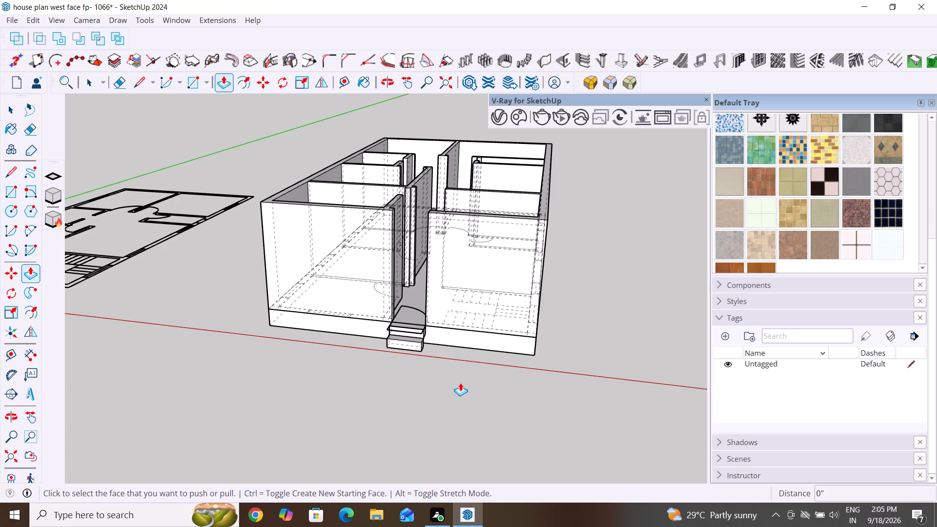
pyautogui.scroll(-4, 444, 417)
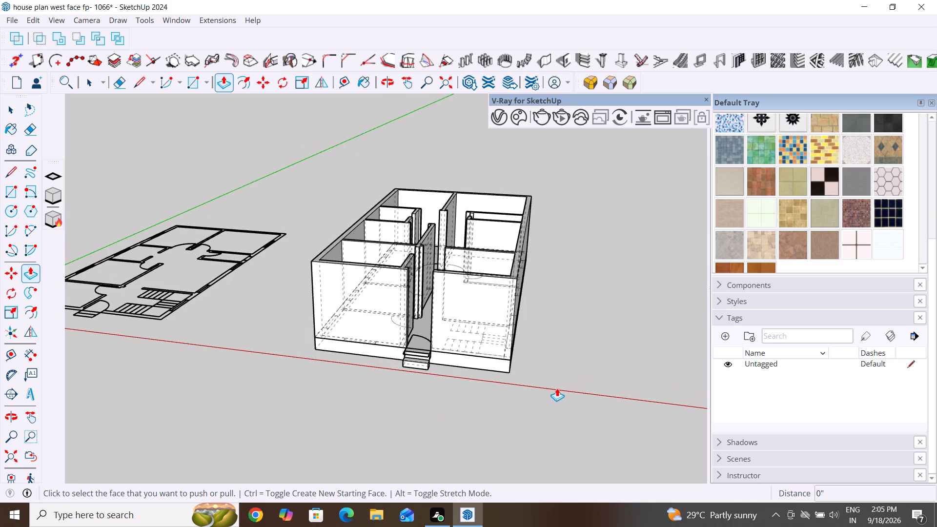
pyautogui.moveTo(536, 419); pyautogui.dragTo(527, 477, button='middle')
pyautogui.moveTo(531, 381); pyautogui.dragTo(272, 384, button='middle')
pyautogui.scroll(4, 393, 388)
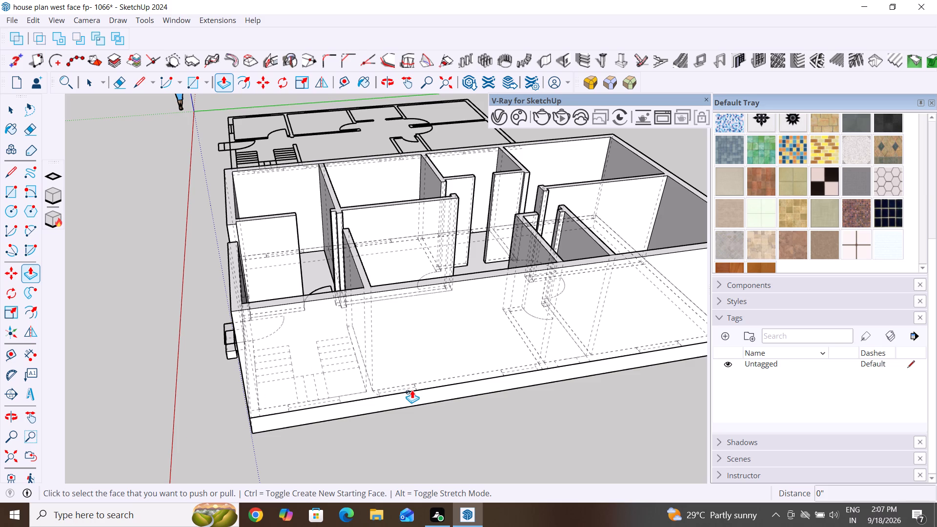
# Examine the dashed window outlines at the base of the long wall near the staircase up close.
pyautogui.moveTo(462, 417); pyautogui.dragTo(453, 424, button='middle')
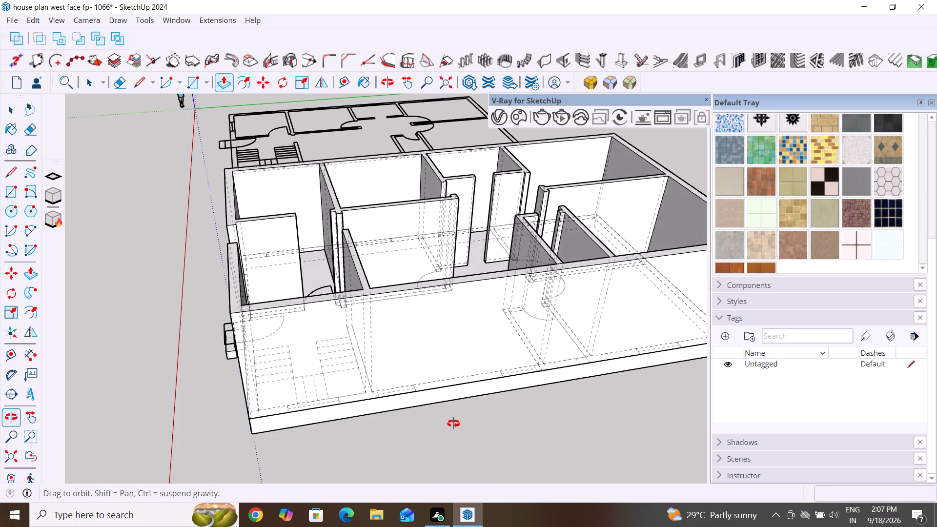
pyautogui.moveTo(453, 424); pyautogui.dragTo(393, 451, button='middle')
pyautogui.scroll(3, 278, 386)
pyautogui.click(12, 109)
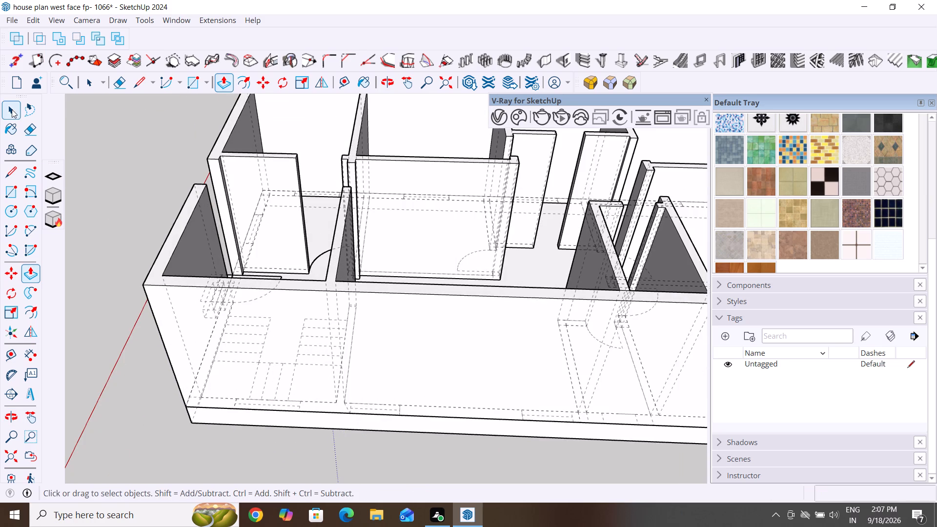
pyautogui.scroll(4, 326, 391)
pyautogui.moveTo(422, 437); pyautogui.dragTo(471, 369, button='middle')
pyautogui.scroll(2, 489, 373)
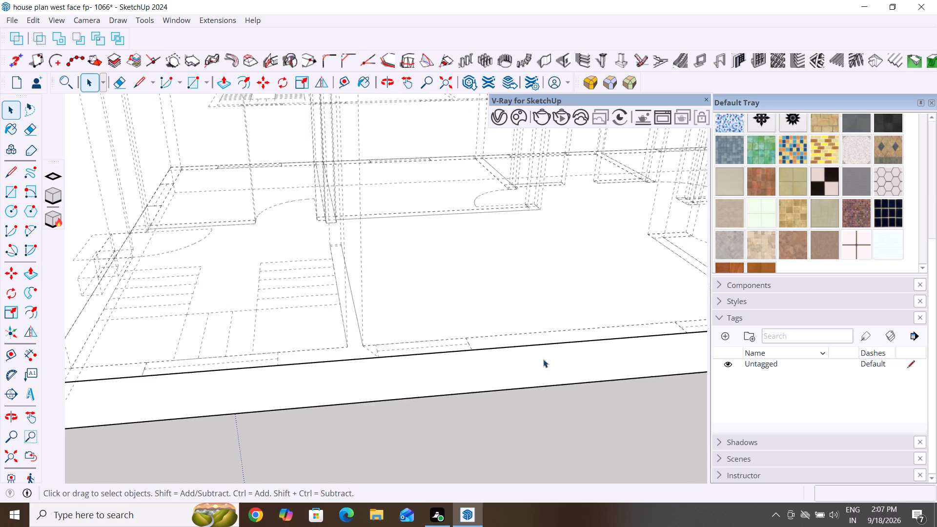
pyautogui.moveTo(537, 373); pyautogui.dragTo(464, 442, button='middle')
pyautogui.scroll(3, 314, 426)
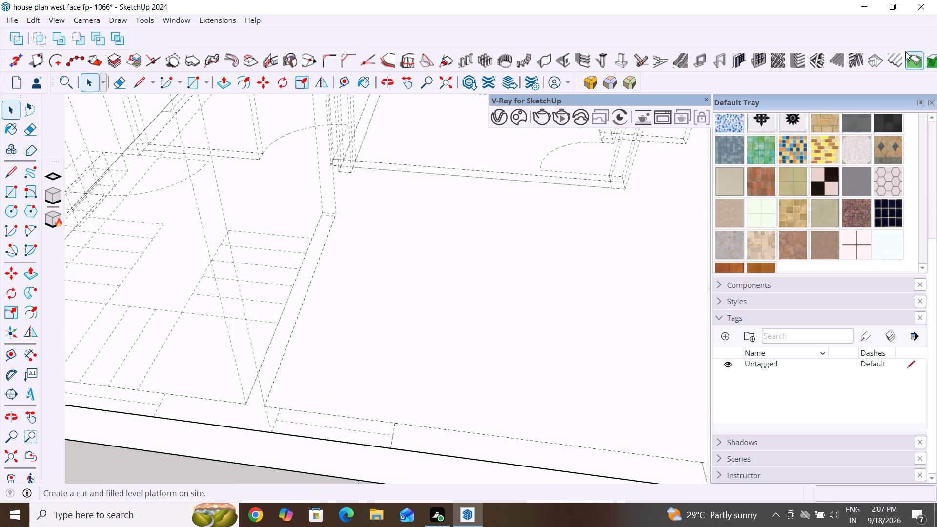
# Reduce the SketchUp window, move it aside to uncover the desktop, and launch AutoCAD 2021.
pyautogui.click(895, 4)
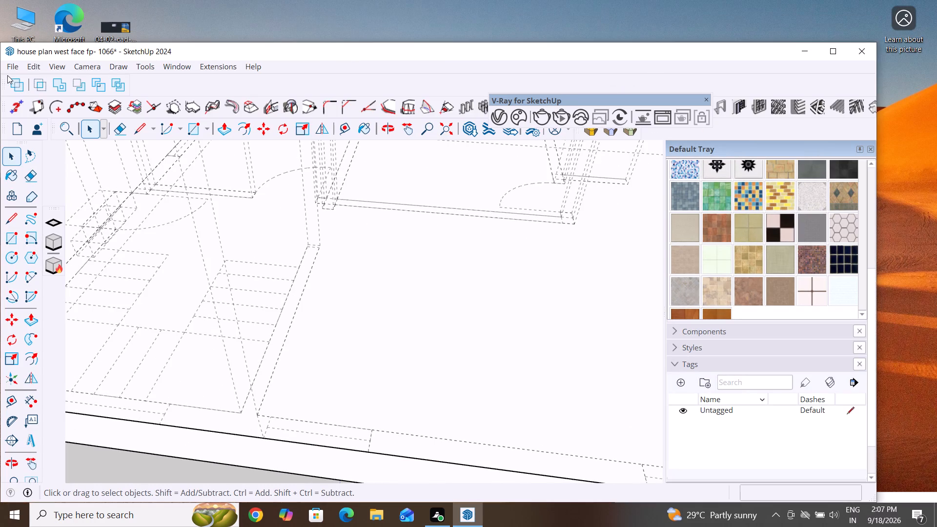
pyautogui.moveTo(877, 173); pyautogui.dragTo(842, 172)
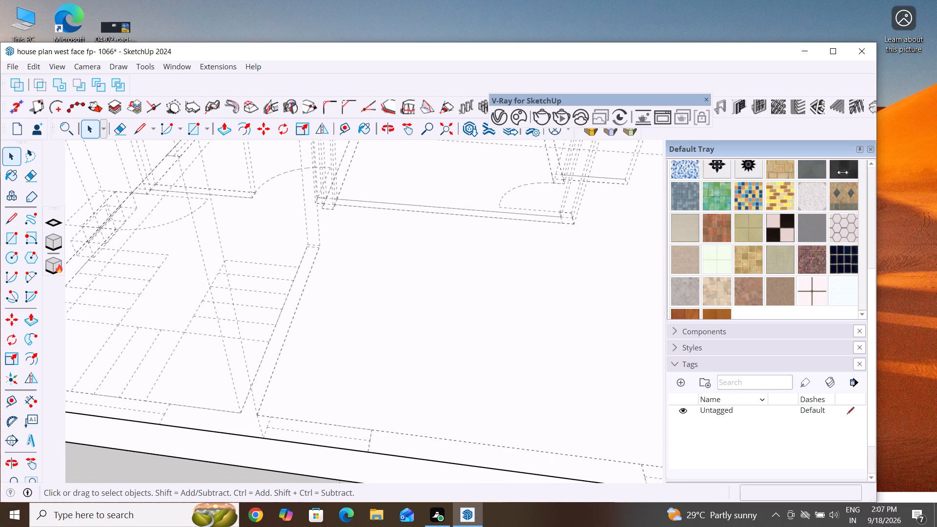
pyautogui.moveTo(842, 172); pyautogui.dragTo(649, 178)
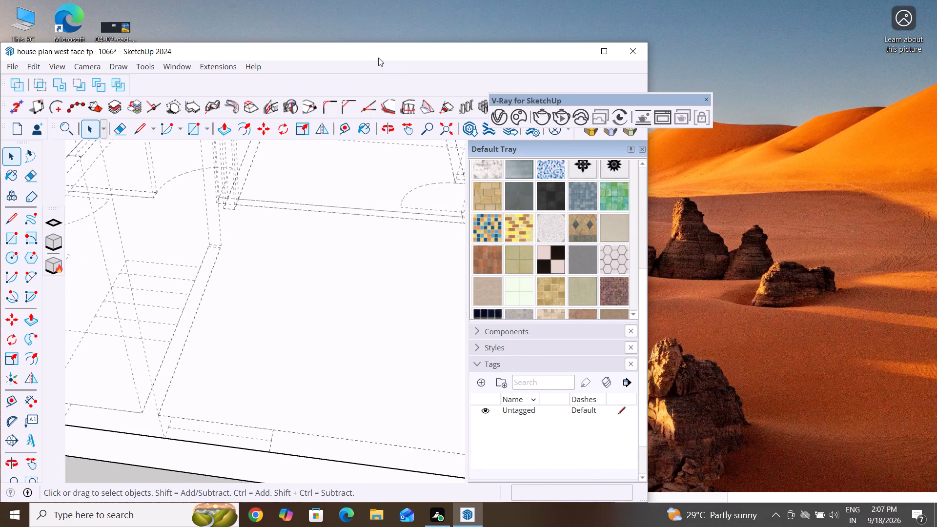
pyautogui.moveTo(378, 58); pyautogui.dragTo(688, 47)
pyautogui.press('Escape')
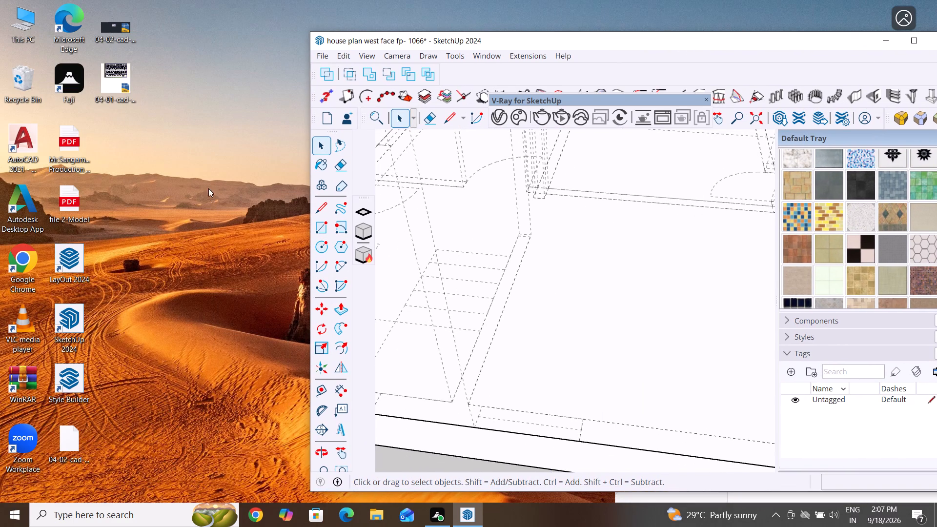
pyautogui.press('Escape')
pyautogui.press('Escape')
pyautogui.doubleClick(19, 140)
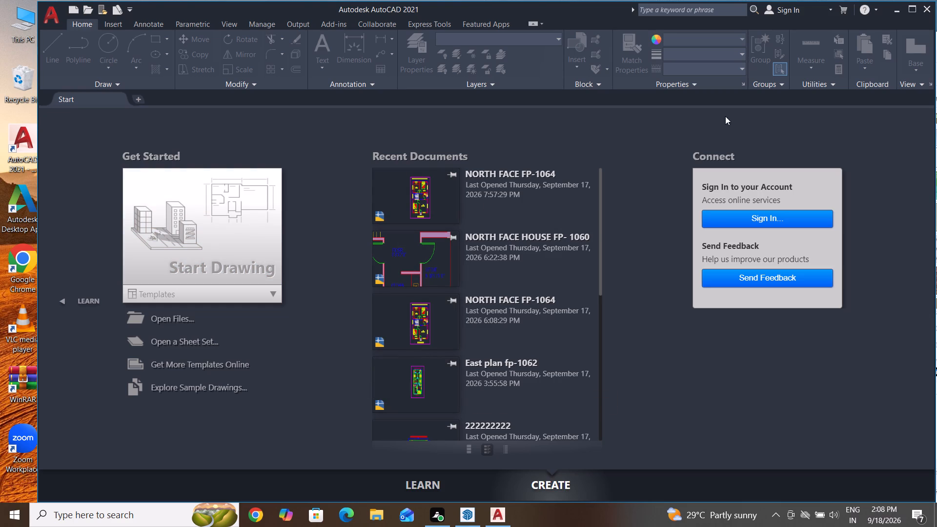
# Look through the recent documents for the drawing to consult.
pyautogui.scroll(-4, 509, 365)
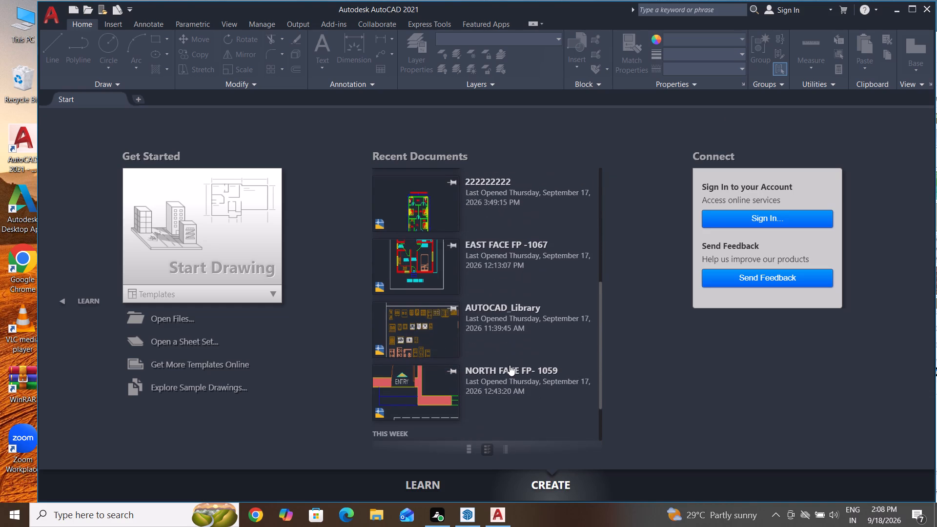
pyautogui.scroll(-5, 509, 365)
pyautogui.scroll(-5, 526, 410)
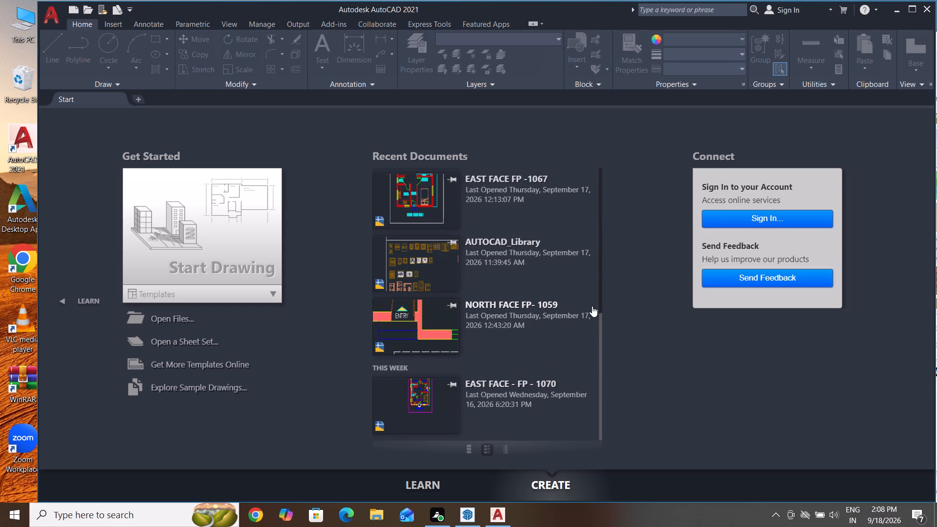
pyautogui.moveTo(601, 328); pyautogui.dragTo(601, 338)
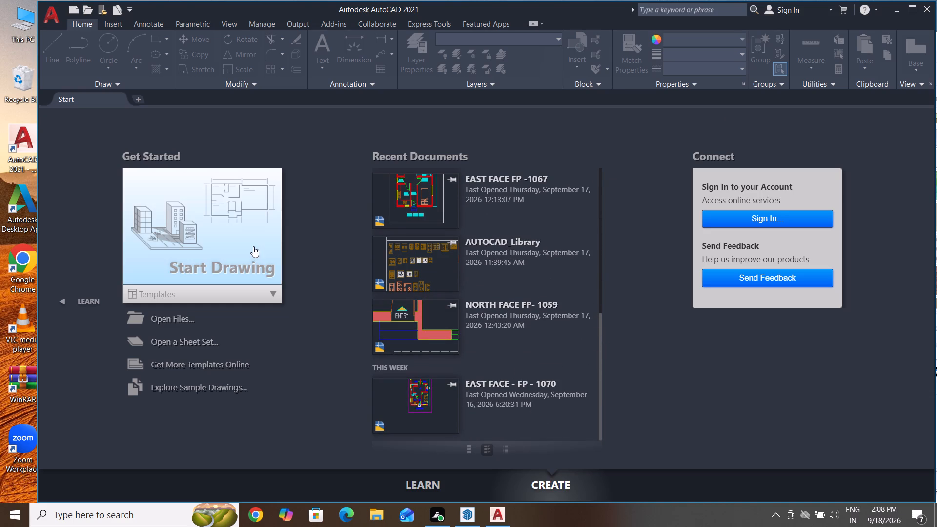
pyautogui.scroll(5, 496, 239)
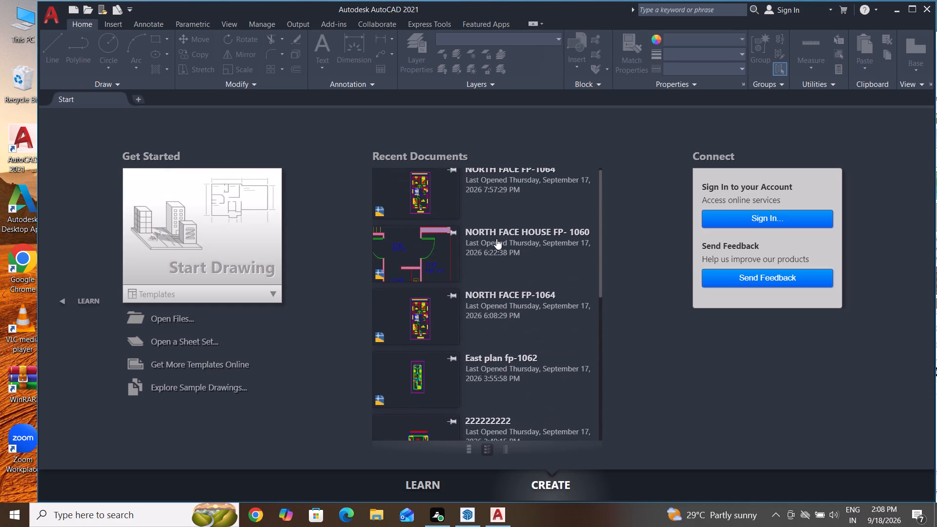
pyautogui.scroll(3, 496, 239)
# Start a new blank drawing.
pyautogui.doubleClick(146, 236)
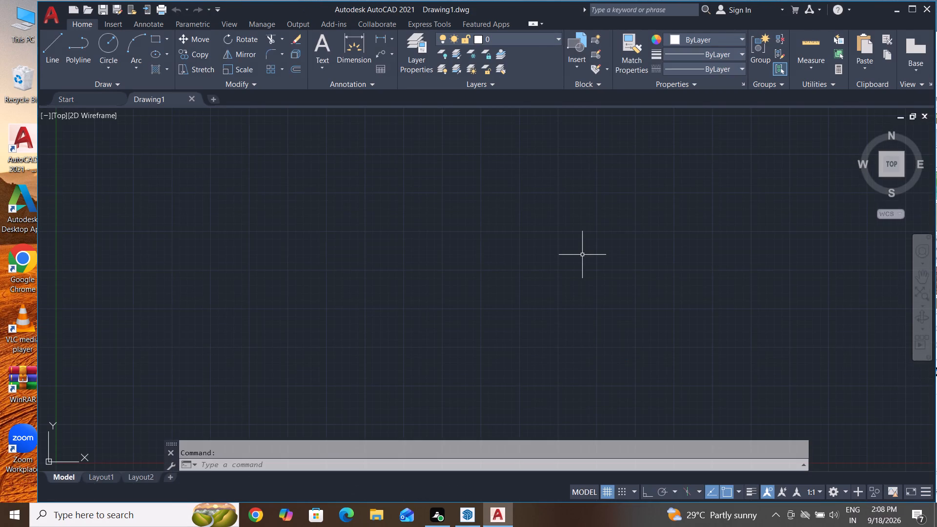
# Open the existing drawing FLOOR PLAN LAY OUT from the autocad internship file folder.
pyautogui.click(56, 18)
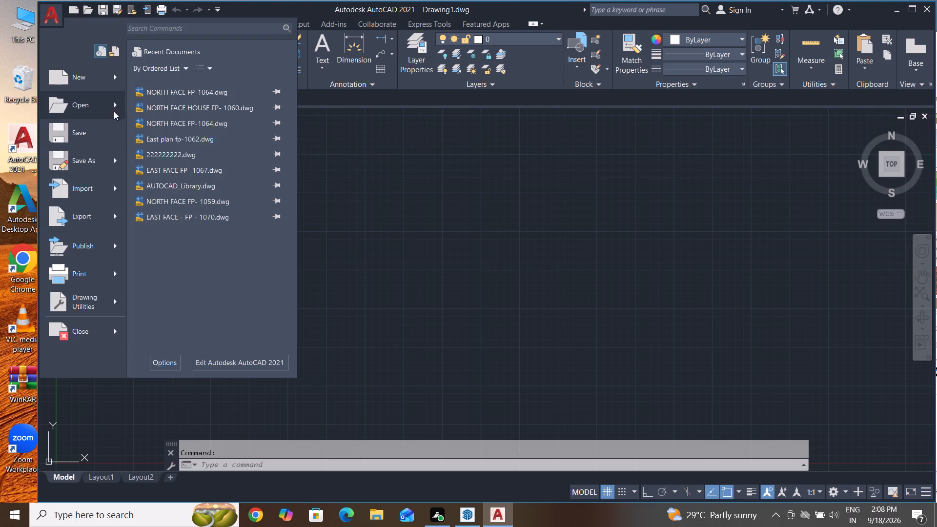
pyautogui.click(120, 110)
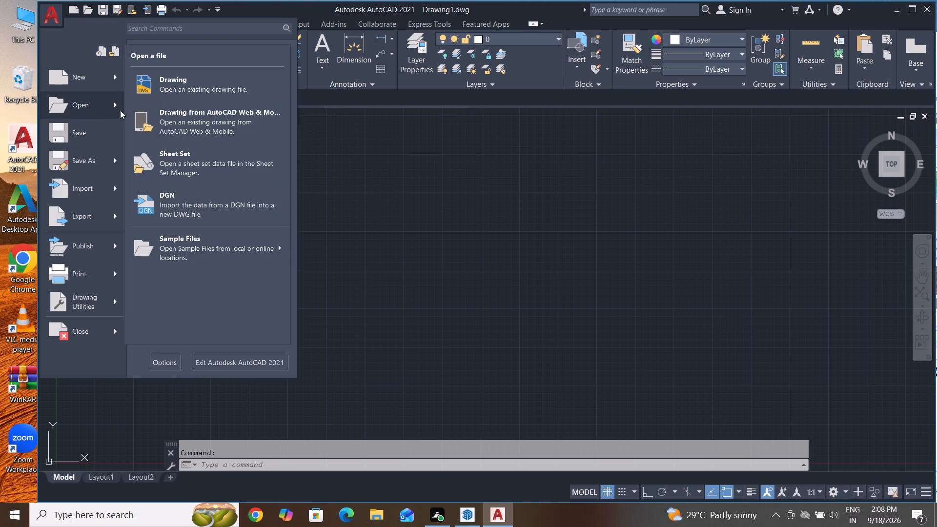
pyautogui.click(107, 111)
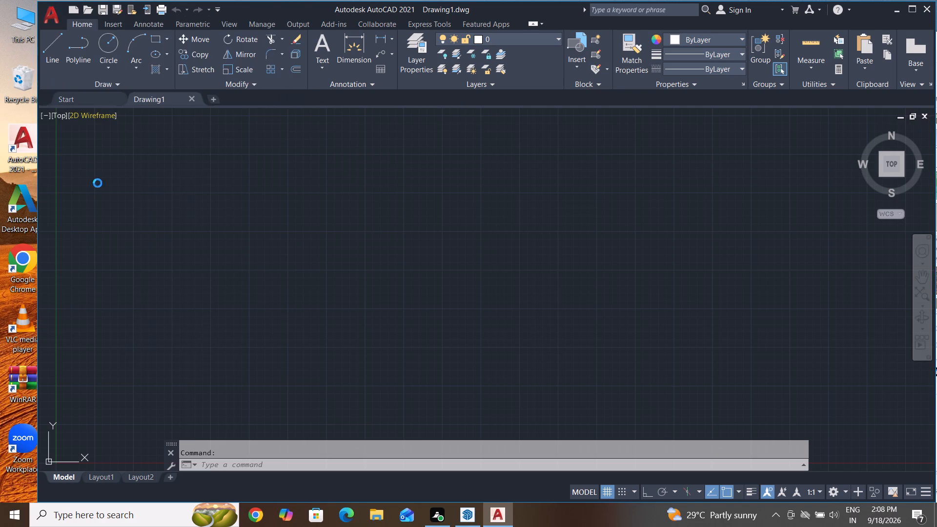
pyautogui.scroll(5, 401, 205)
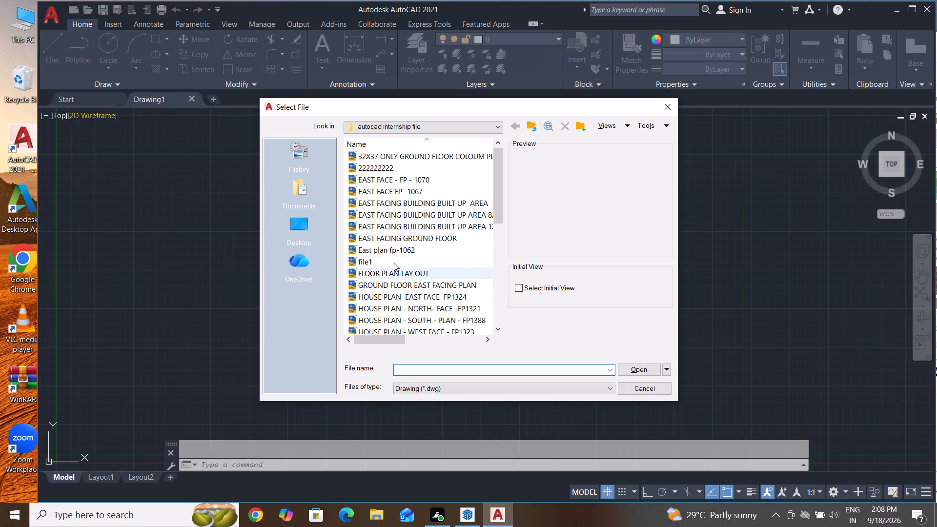
pyautogui.scroll(-4, 378, 232)
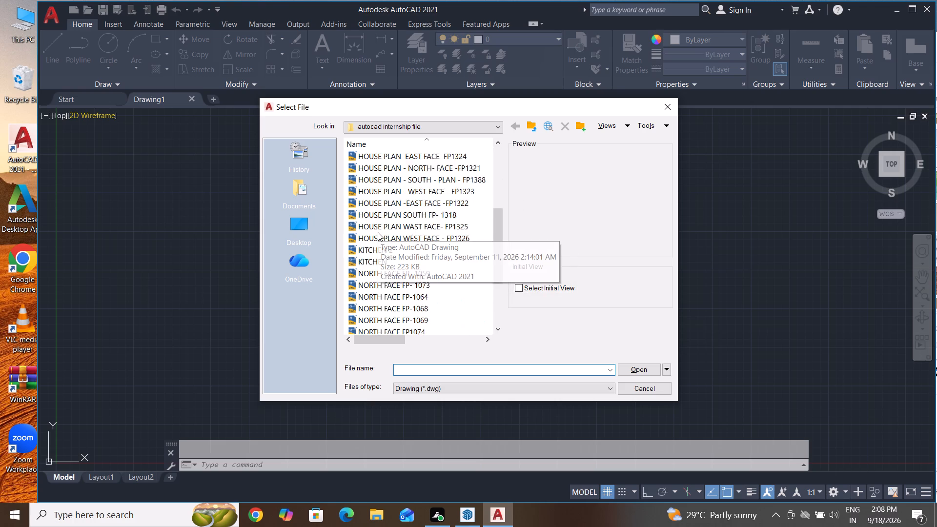
pyautogui.scroll(-3, 378, 232)
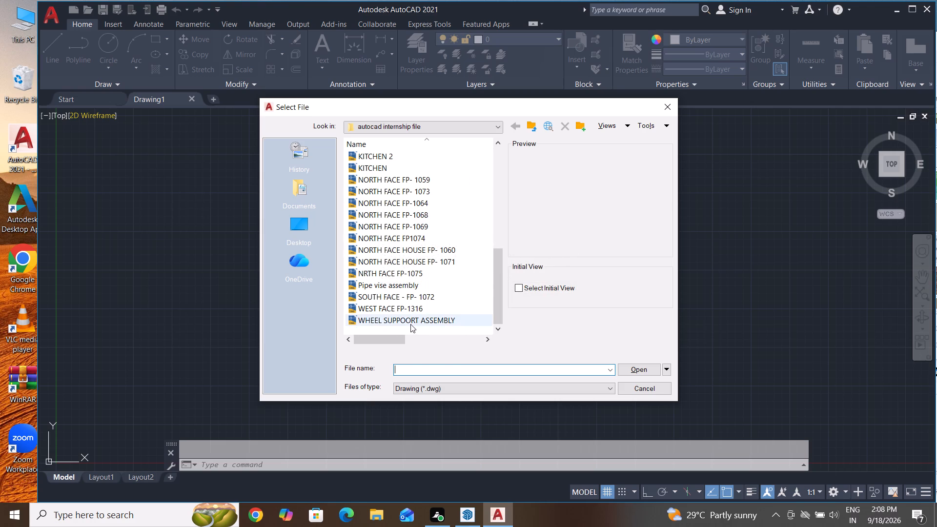
pyautogui.scroll(3, 410, 319)
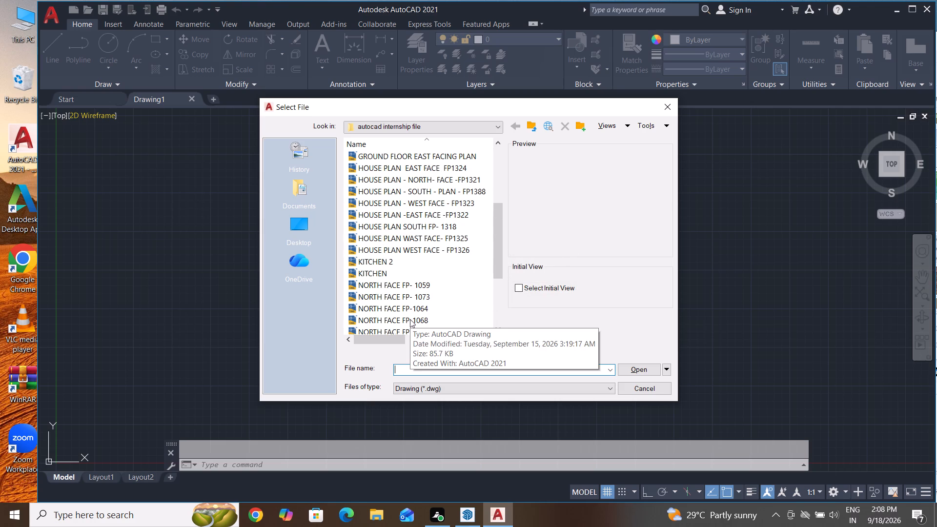
pyautogui.scroll(3, 410, 319)
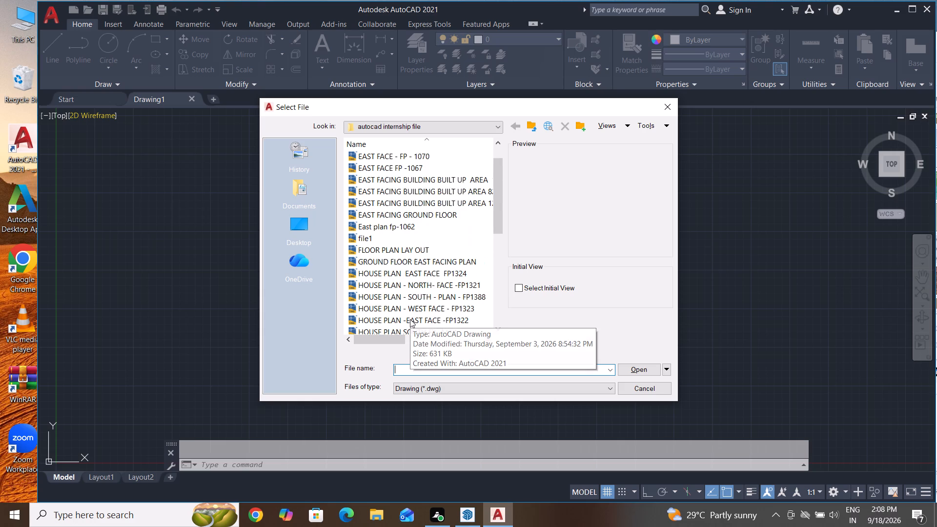
pyautogui.scroll(2, 410, 319)
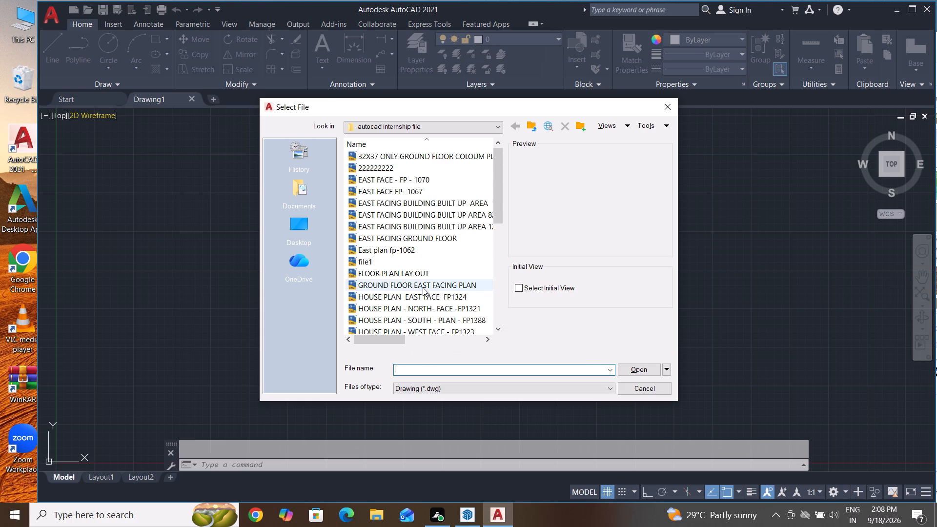
pyautogui.click(423, 273)
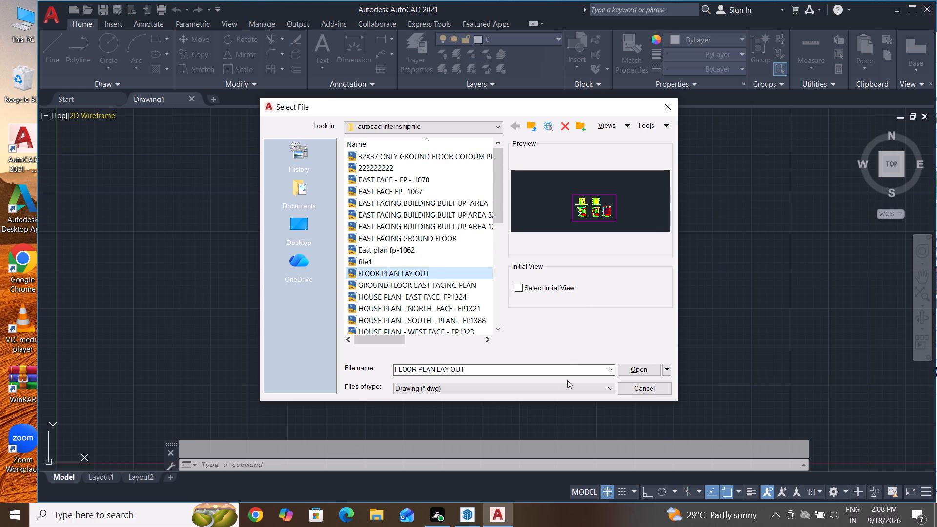
pyautogui.click(645, 370)
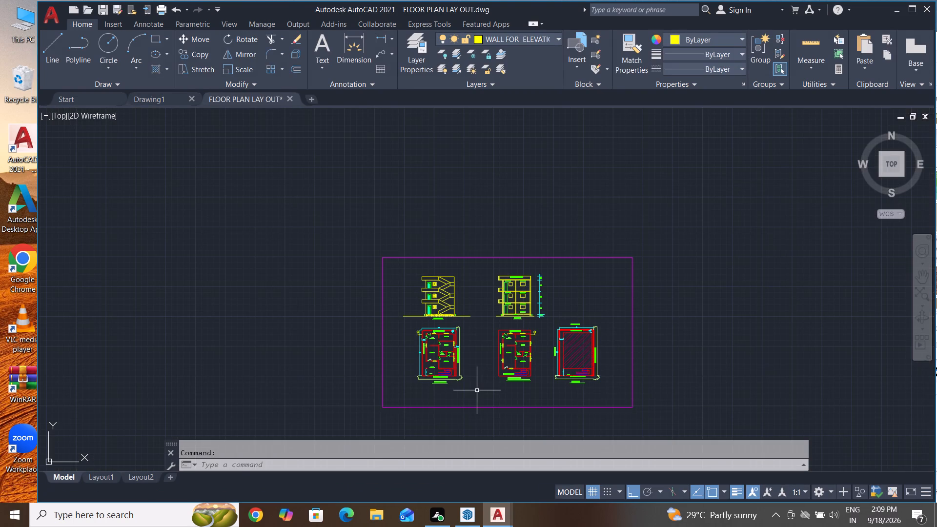
# Examine the ground floor plan and the typical floor plan beside it, including their door and window markings.
pyautogui.scroll(6, 477, 390)
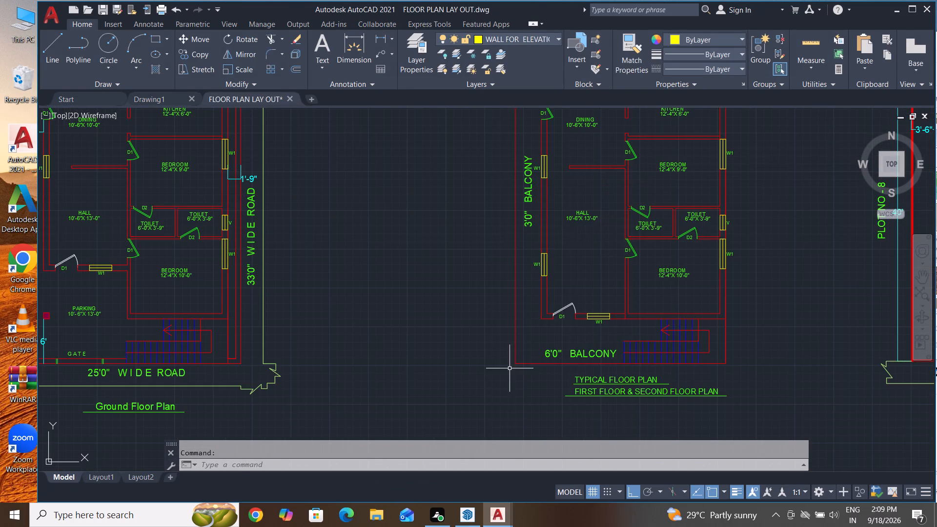
pyautogui.scroll(-3, 490, 400)
pyautogui.scroll(3, 407, 424)
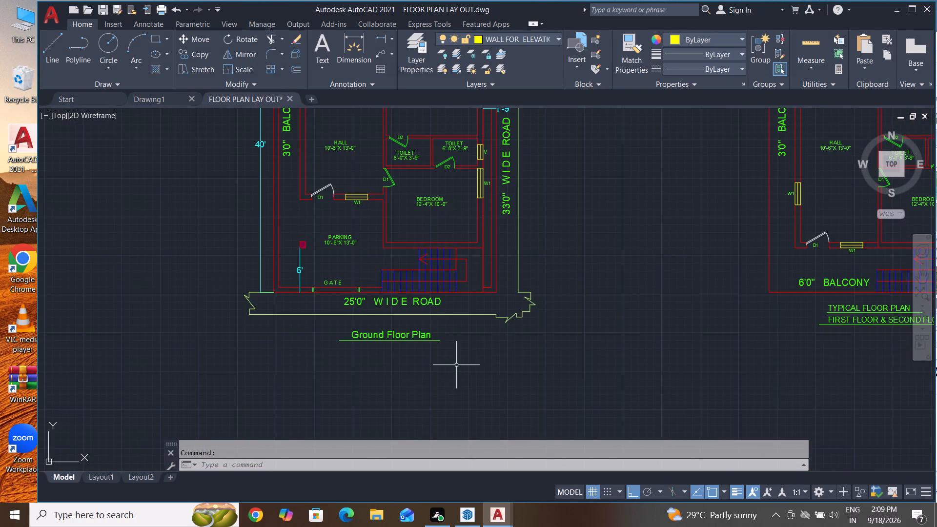
pyautogui.moveTo(456, 365); pyautogui.dragTo(439, 447, button='middle')
pyautogui.scroll(-1, 467, 427)
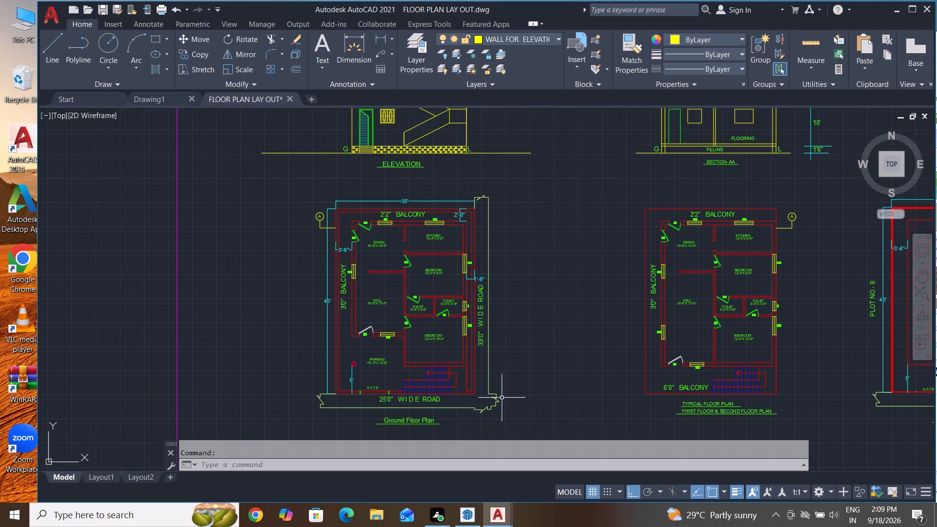
pyautogui.moveTo(540, 359); pyautogui.dragTo(526, 339, button='middle')
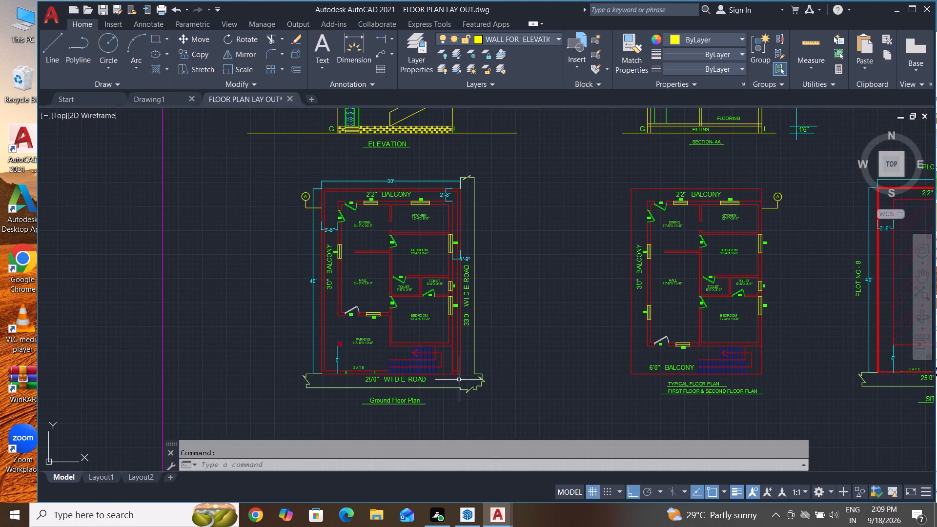
# Measure the height of the ground-floor door in the front elevation with the Dimension tool, without placing a dimension.
pyautogui.moveTo(641, 365); pyautogui.dragTo(550, 478, button='middle')
pyautogui.moveTo(443, 287); pyautogui.dragTo(541, 425, button='middle')
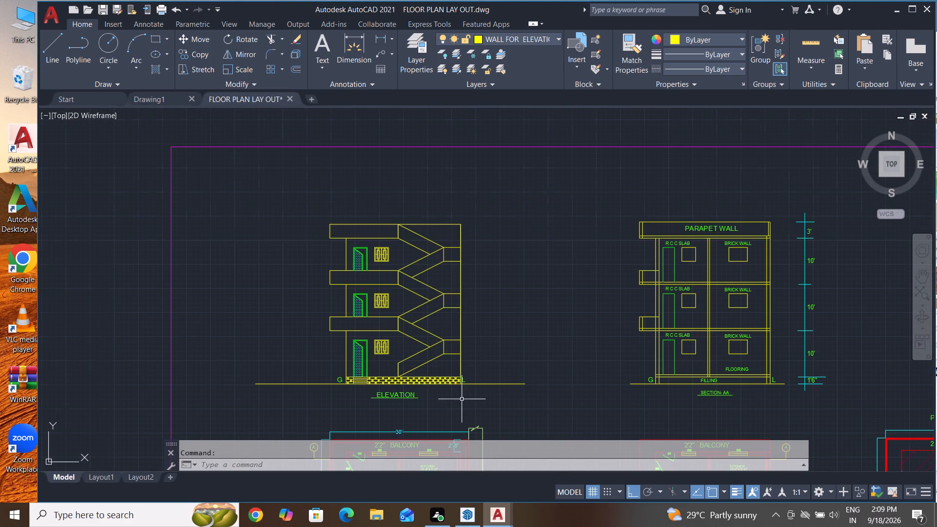
pyautogui.scroll(3, 397, 375)
pyautogui.scroll(2, 364, 354)
pyautogui.moveTo(358, 356); pyautogui.dragTo(514, 333, button='middle')
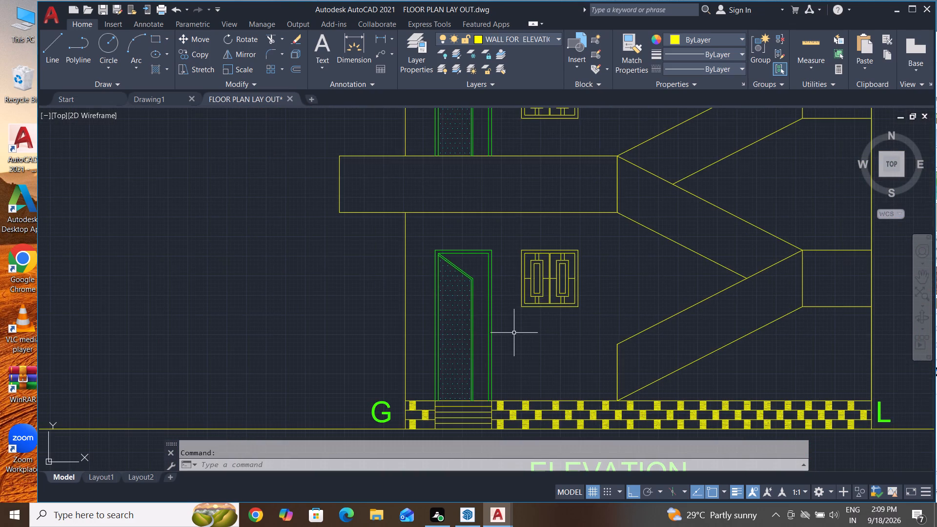
pyautogui.click(357, 41)
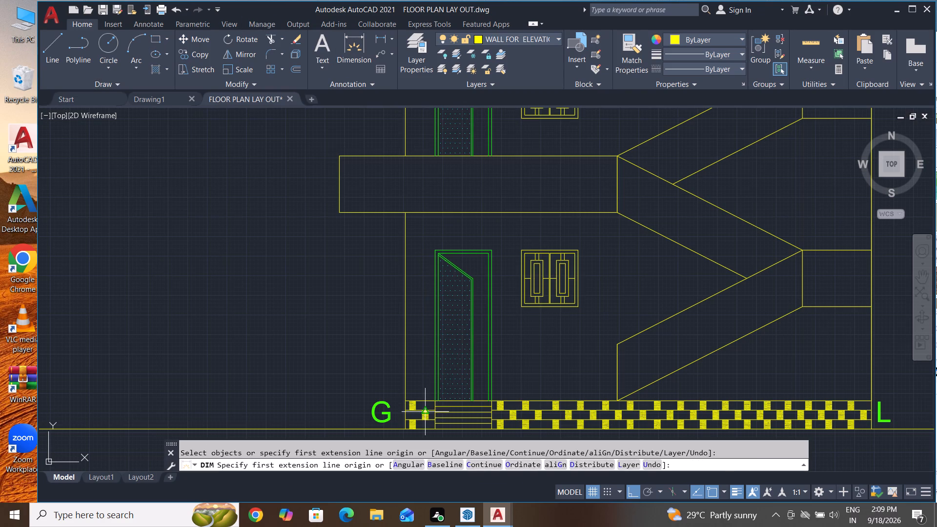
pyautogui.click(437, 402)
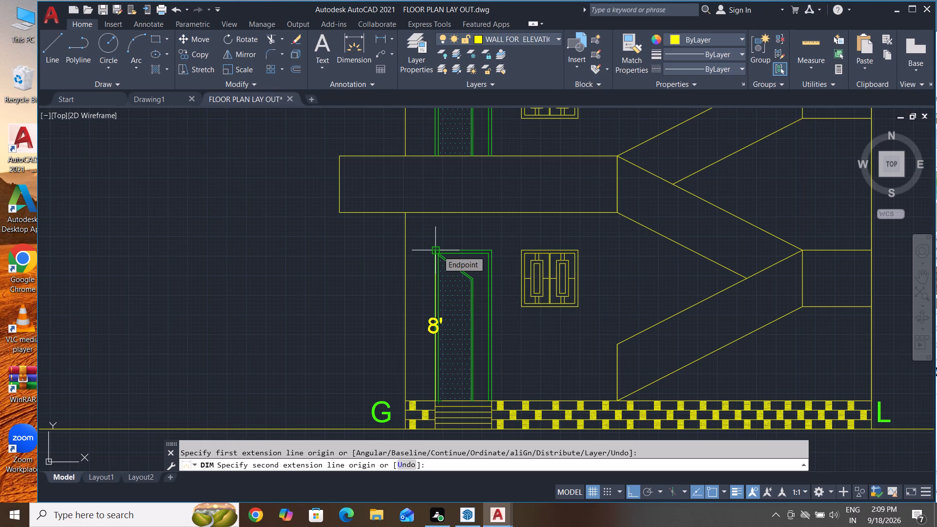
pyautogui.press('space')
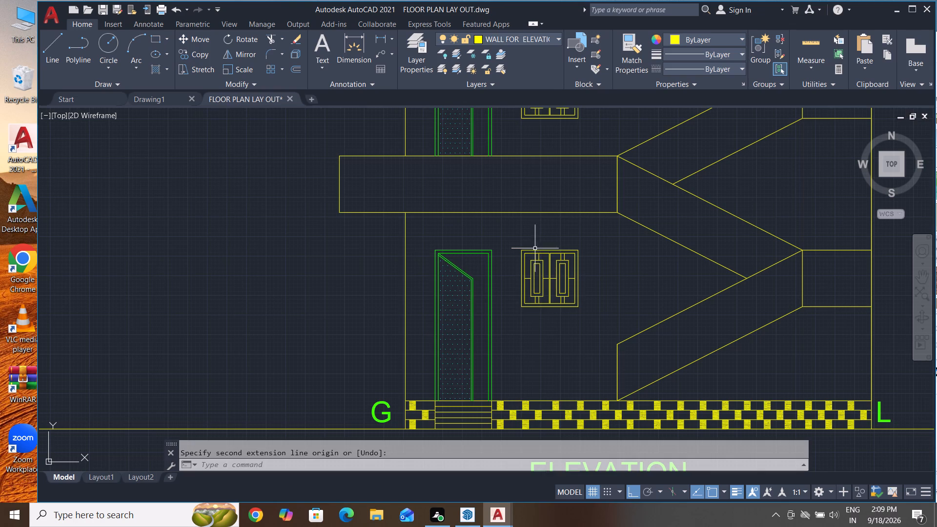
# Examine the door, window and floor heights in Section-AA, and compare them with the elevation and floor plans.
pyautogui.scroll(-5, 265, 337)
pyautogui.scroll(3, 447, 321)
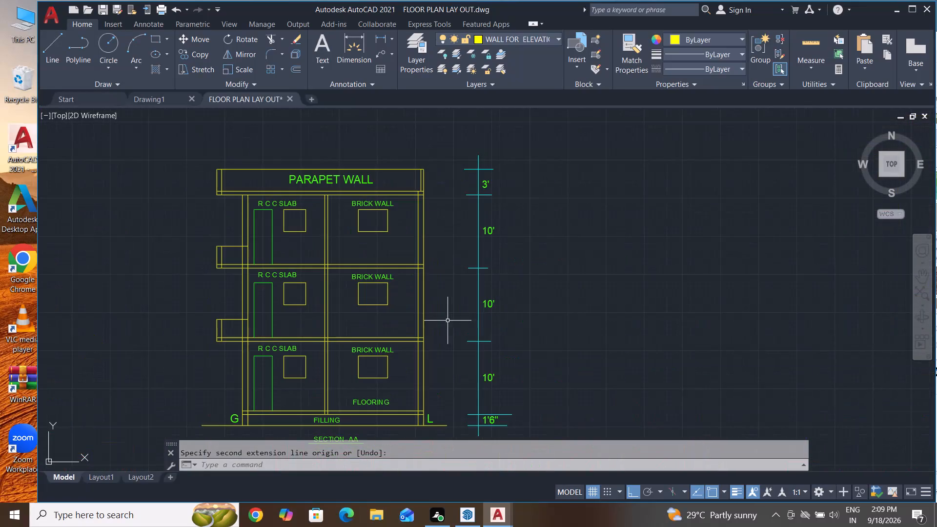
pyautogui.moveTo(461, 363); pyautogui.dragTo(536, 296, button='middle')
pyautogui.scroll(1, 363, 306)
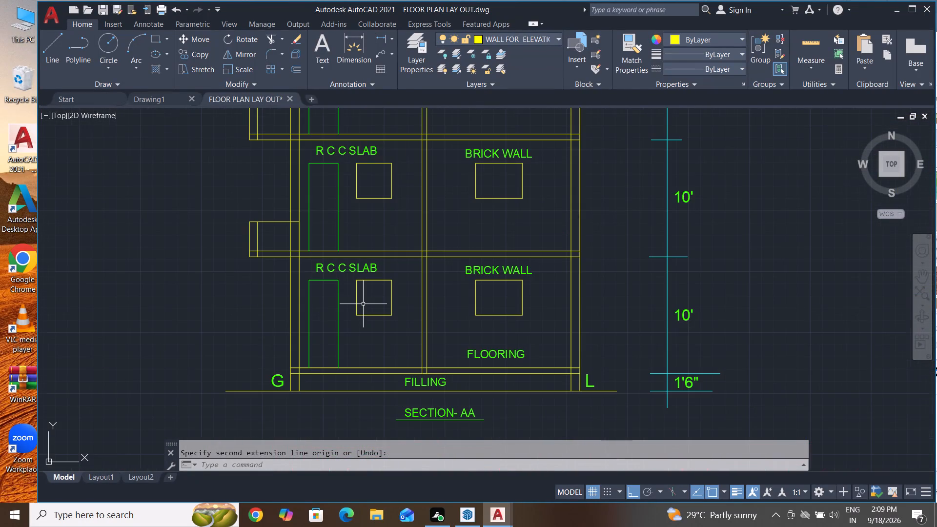
pyautogui.scroll(-4, 363, 304)
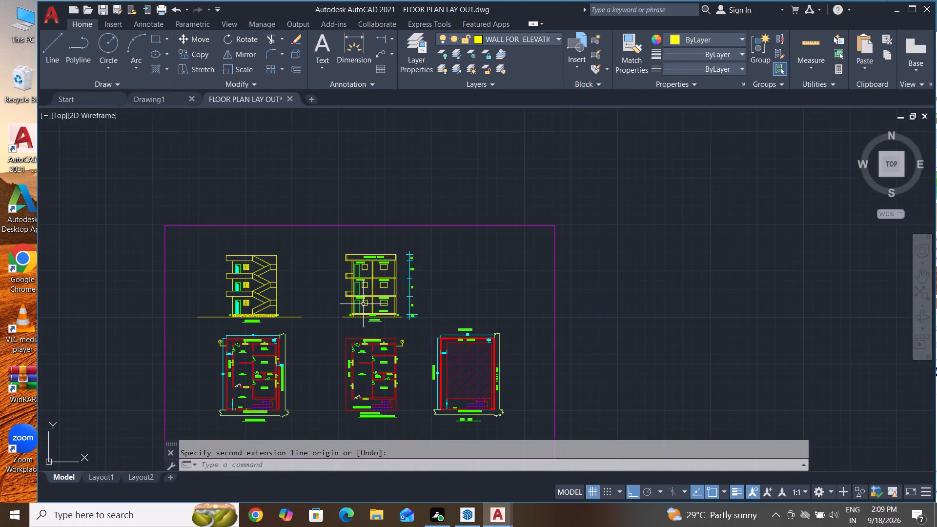
pyautogui.scroll(2, 363, 358)
pyautogui.moveTo(368, 359); pyautogui.dragTo(457, 296, button='middle')
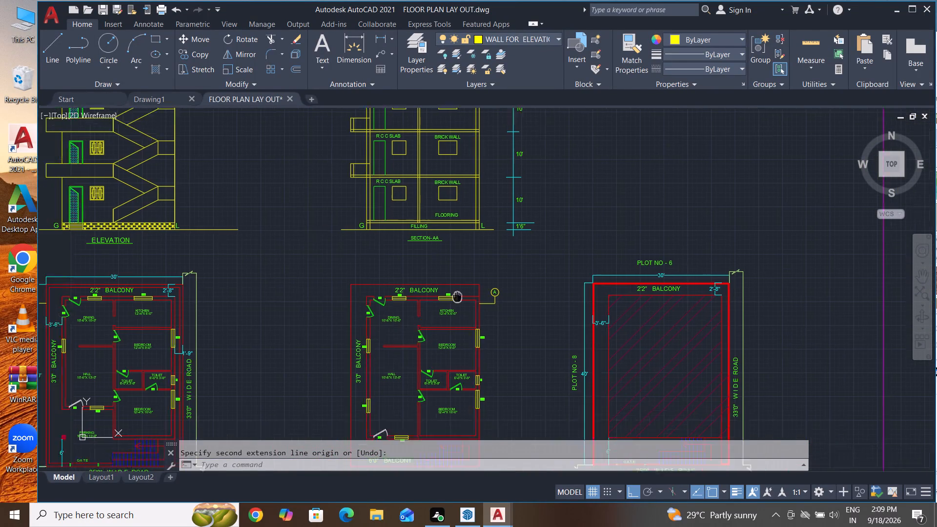
pyautogui.moveTo(457, 296); pyautogui.dragTo(457, 294, button='middle')
pyautogui.moveTo(446, 334); pyautogui.dragTo(470, 365, button='middle')
pyautogui.moveTo(526, 198); pyautogui.dragTo(527, 212, button='middle')
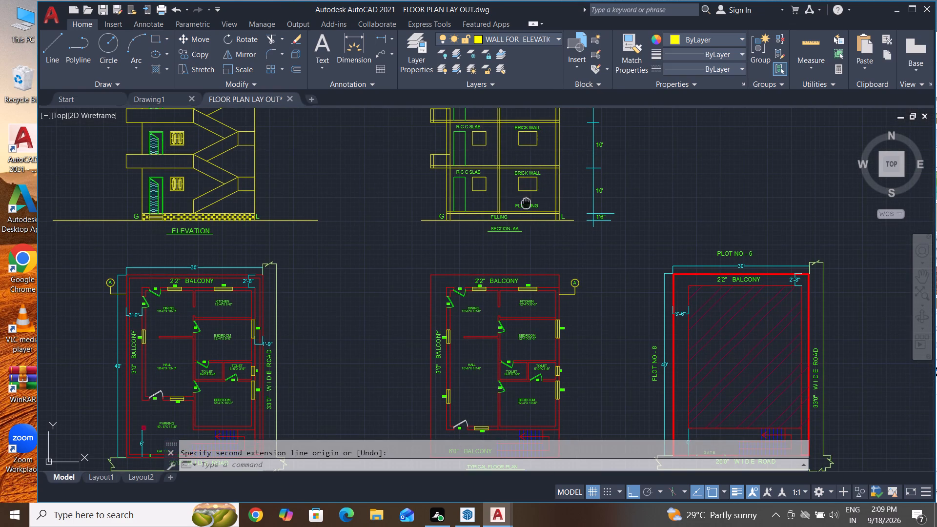
pyautogui.moveTo(527, 212); pyautogui.dragTo(525, 229, button='middle')
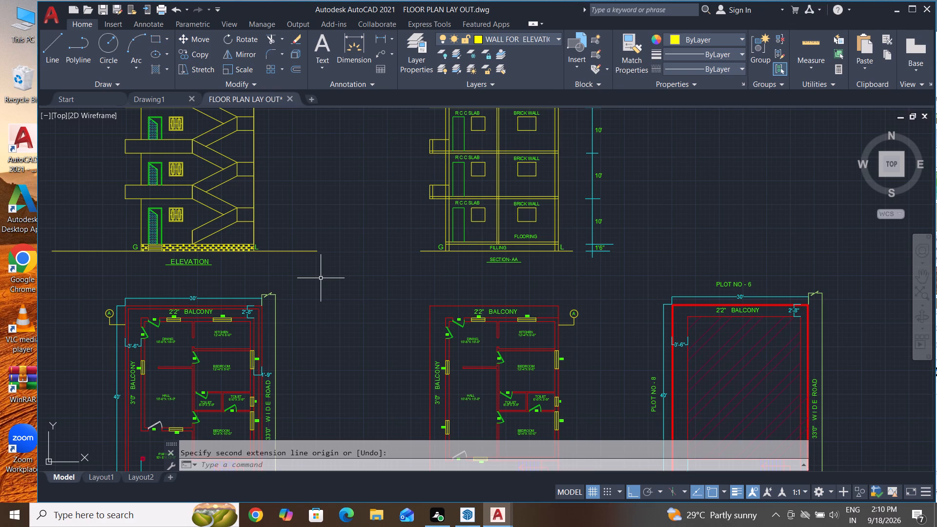
pyautogui.scroll(-3, 321, 278)
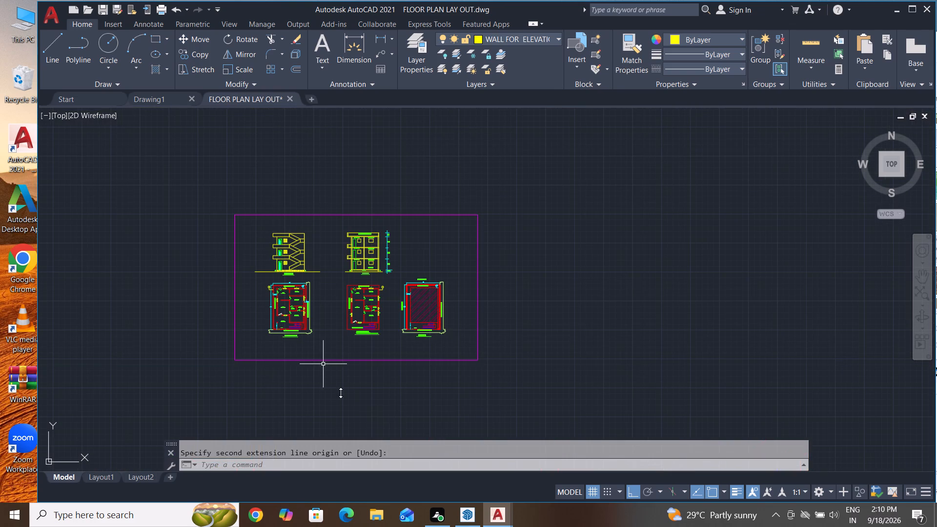